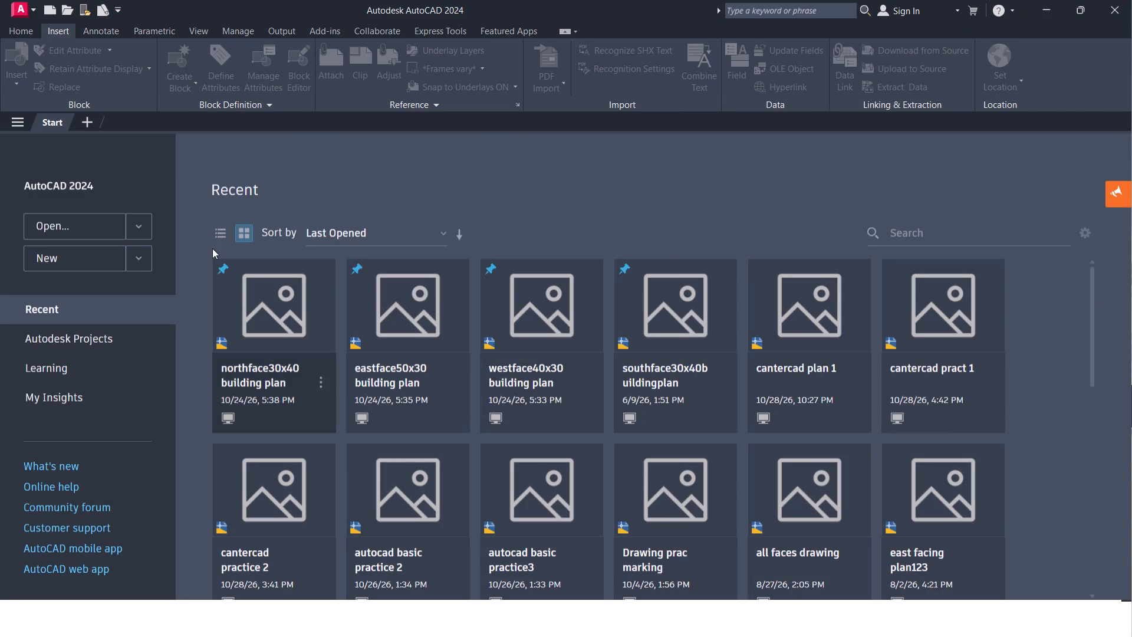
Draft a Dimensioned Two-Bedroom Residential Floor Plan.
Create a new blank drawing.
left_click(98, 258)
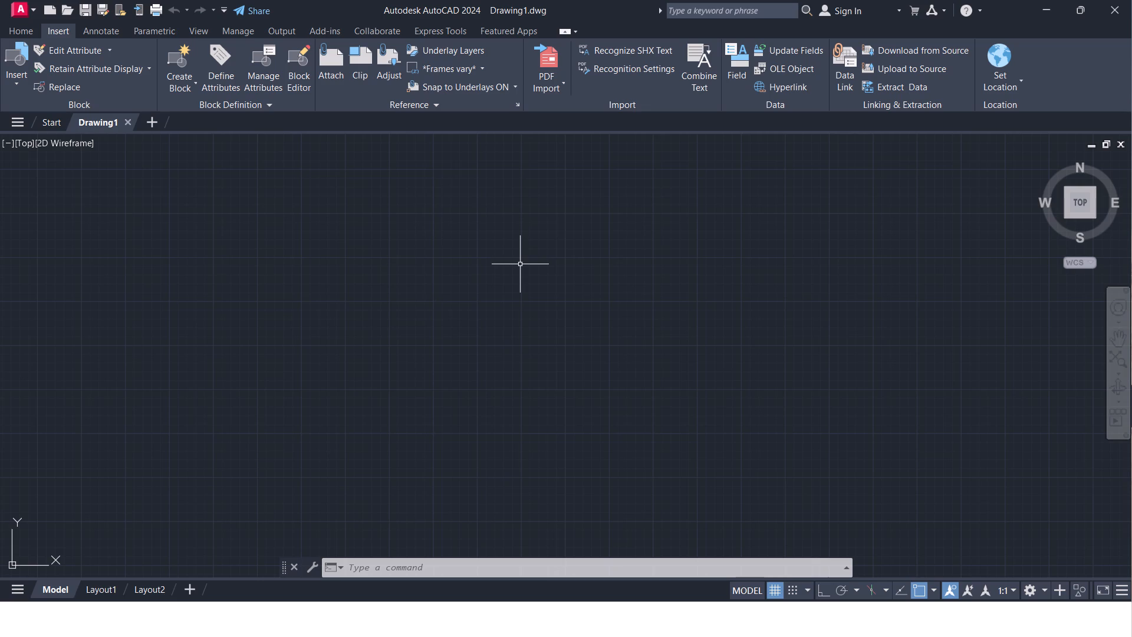
Configure the drawing units to Architectural length, precision 0'-0 1/4", and Inches as the insertion scale.
type("un")
key("Return")
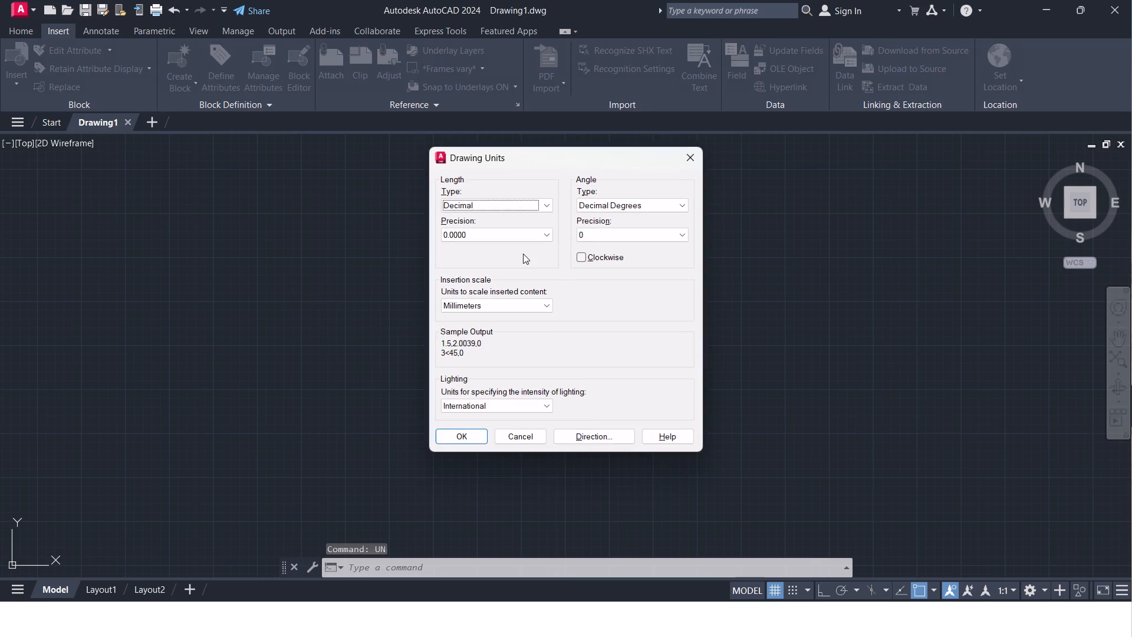
left_click(545, 206)
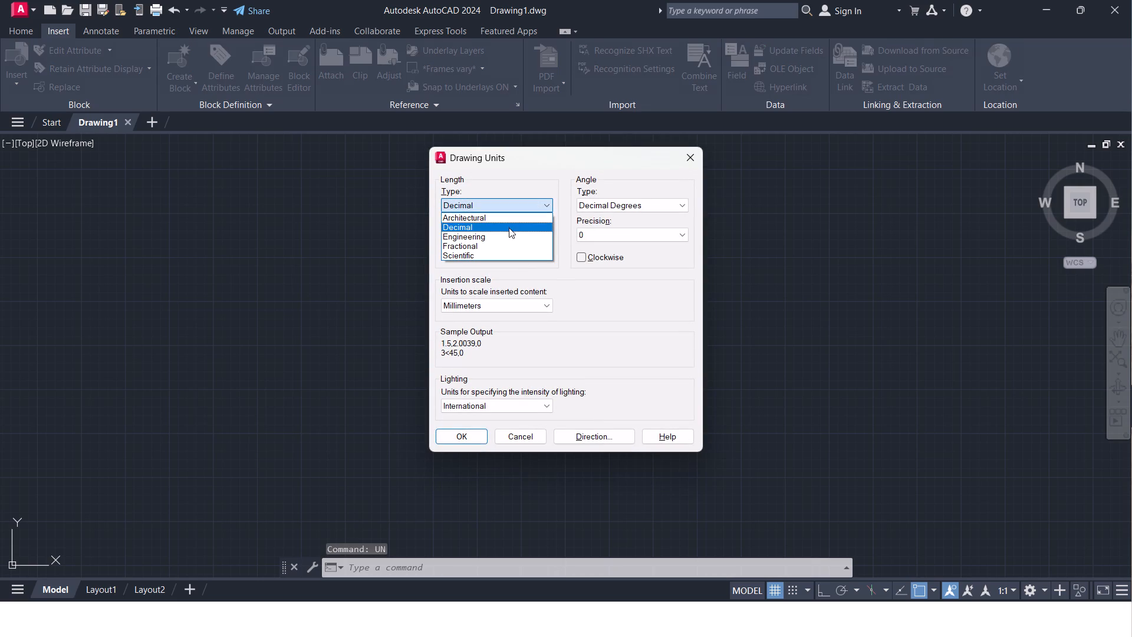
left_click(508, 212)
left_click(507, 231)
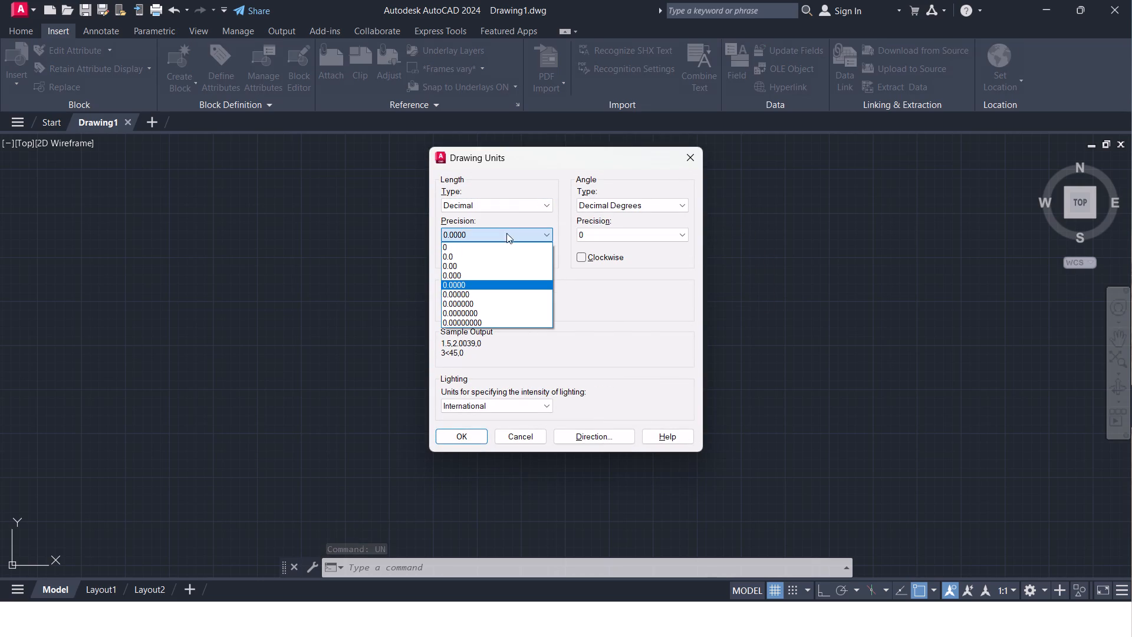
left_click(512, 201)
left_click(512, 201)
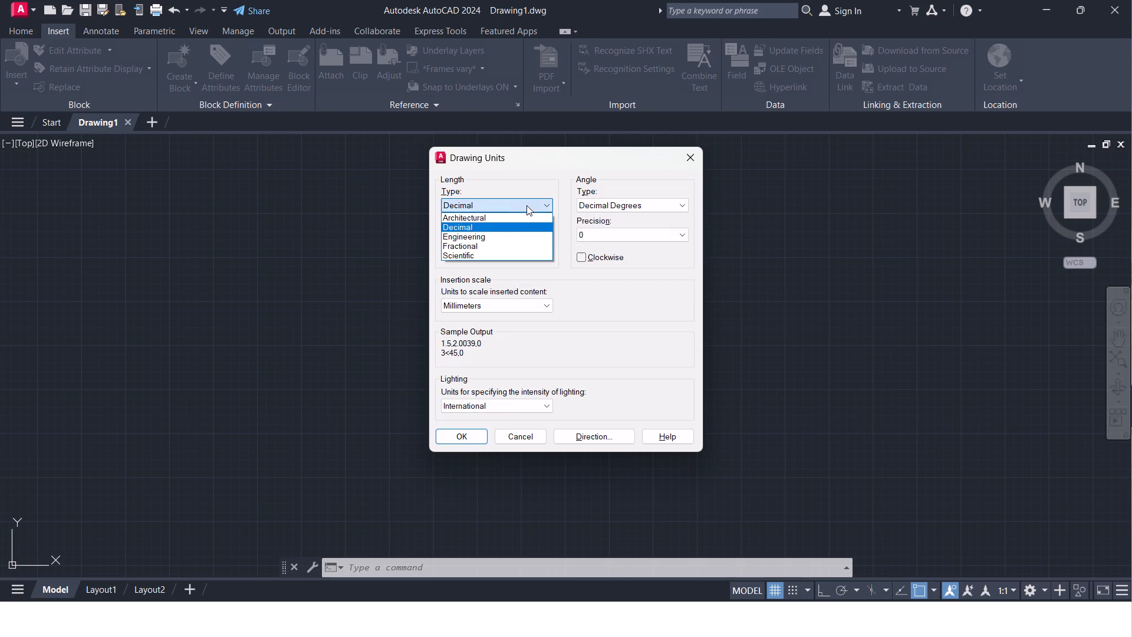
left_click(518, 217)
left_click(513, 228)
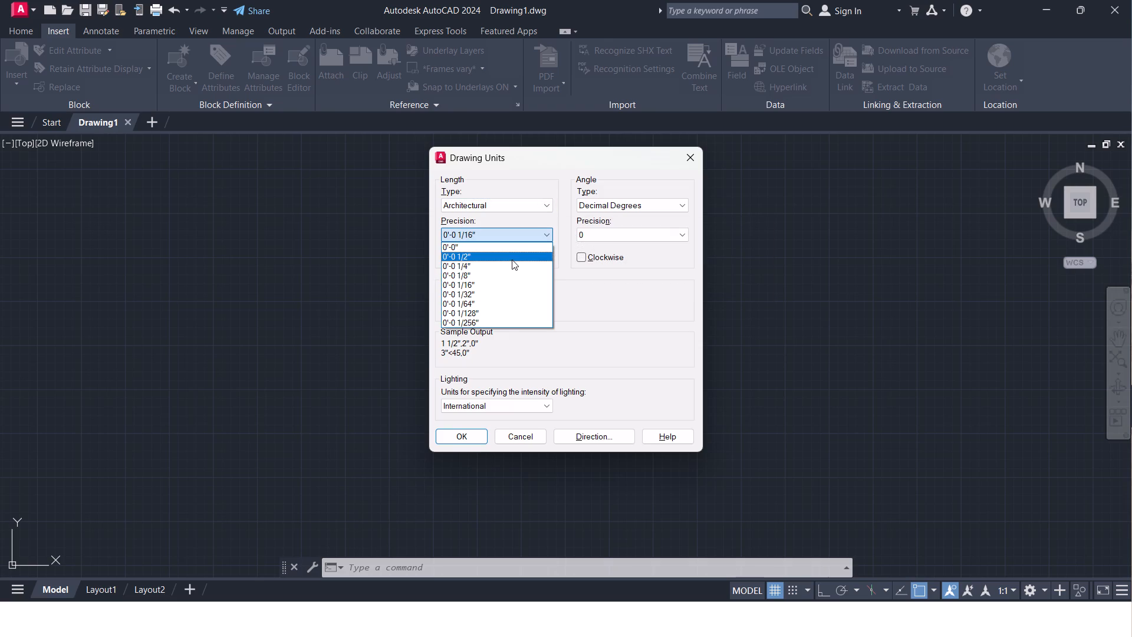
left_click(512, 264)
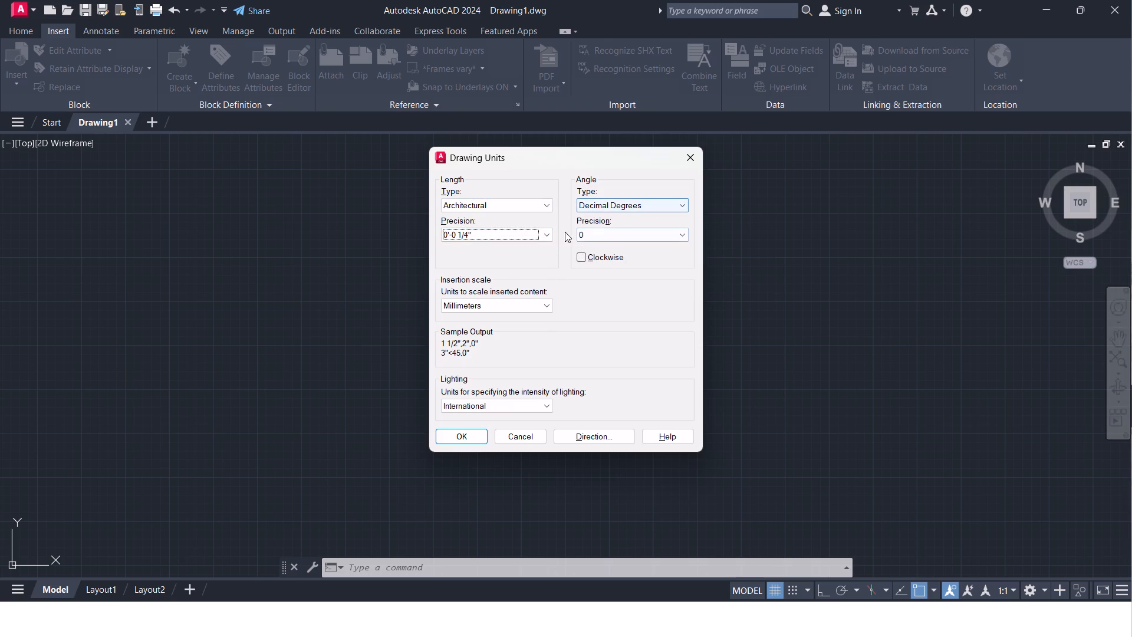
left_click(502, 300)
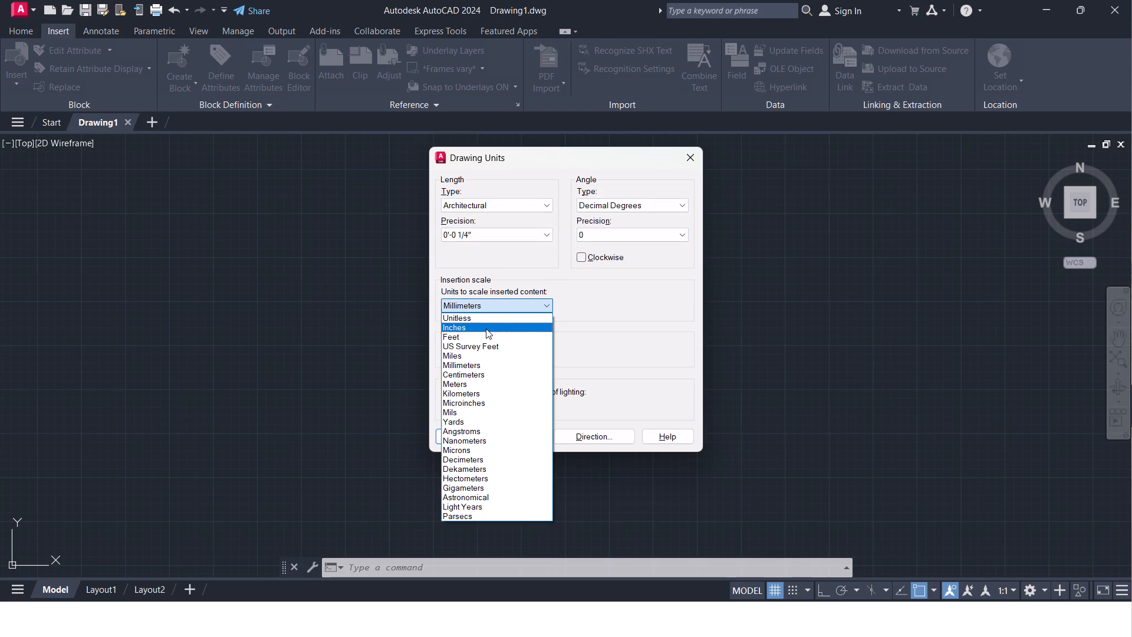
left_click(486, 328)
left_click(446, 434)
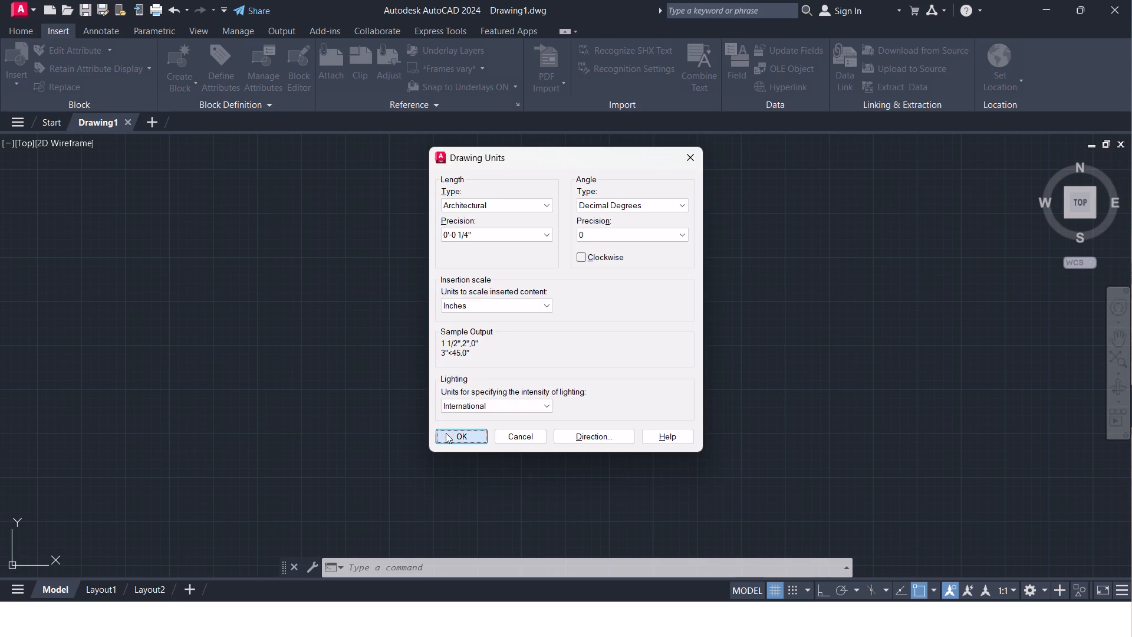
Modify the ISO-25 dimension style, setting its text height to 5'.
type("dims")
key("Return")
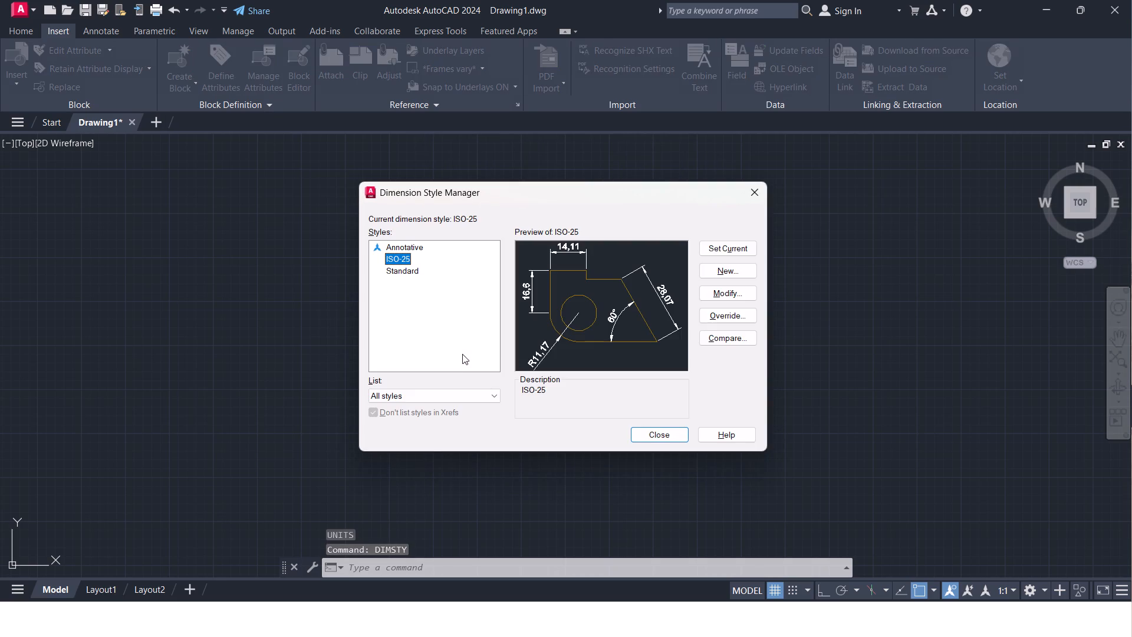
left_click(718, 295)
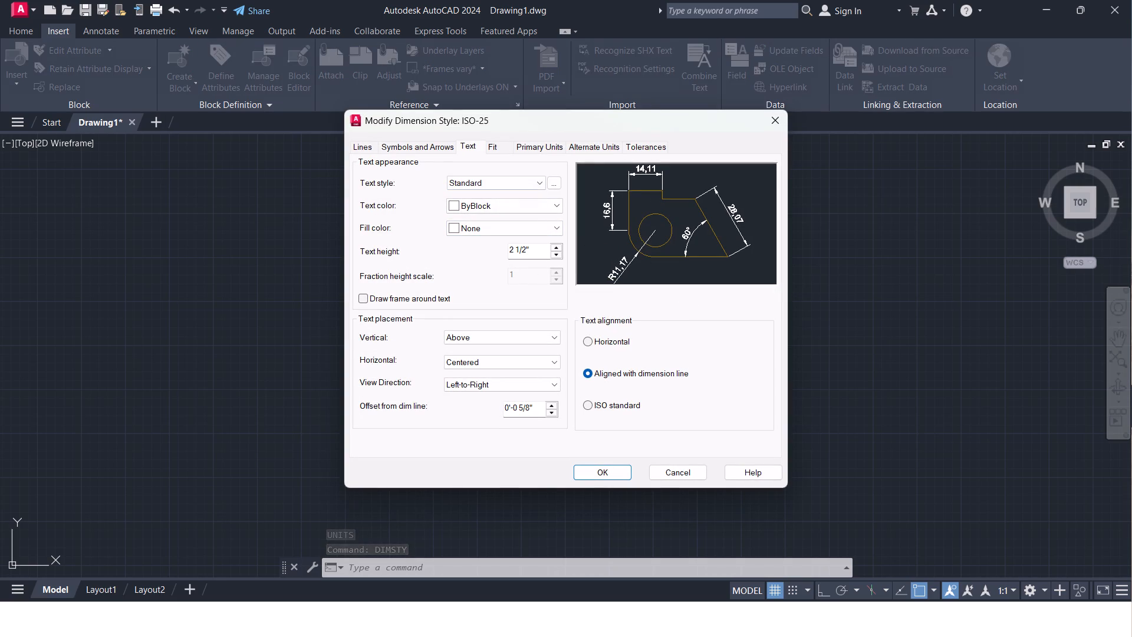
left_click(536, 246)
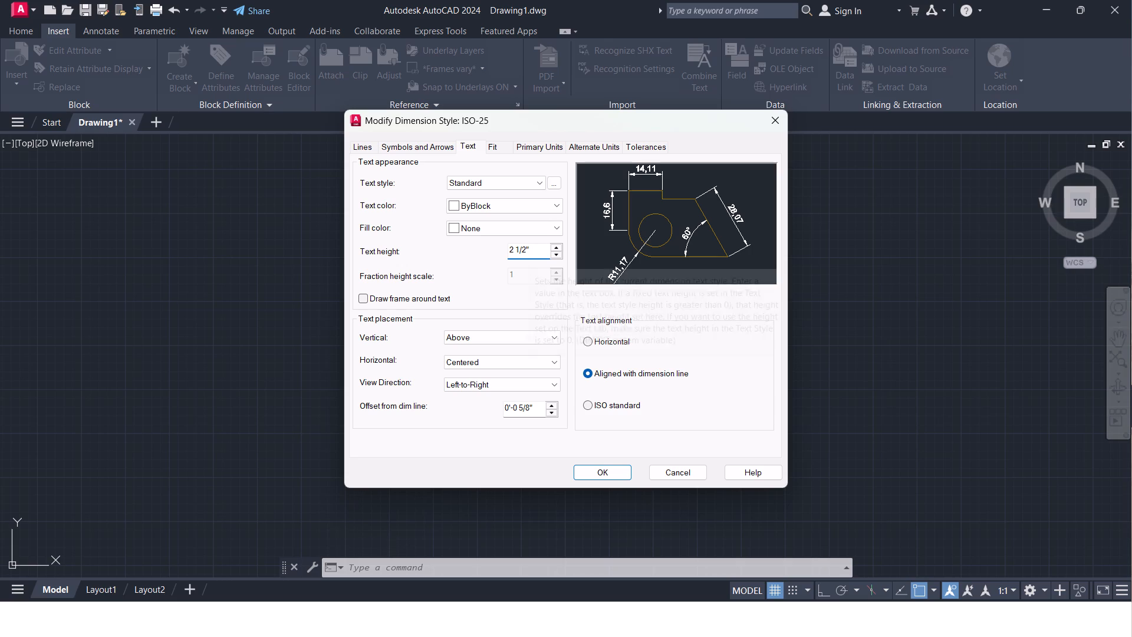
key("BackSpace")
key("BackSpace")
key("BackSpace")
key("BackSpace")
key("BackSpace")
key("BackSpace")
key("BackSpace")
key("BackSpace")
key("BackSpace")
key("BackSpace")
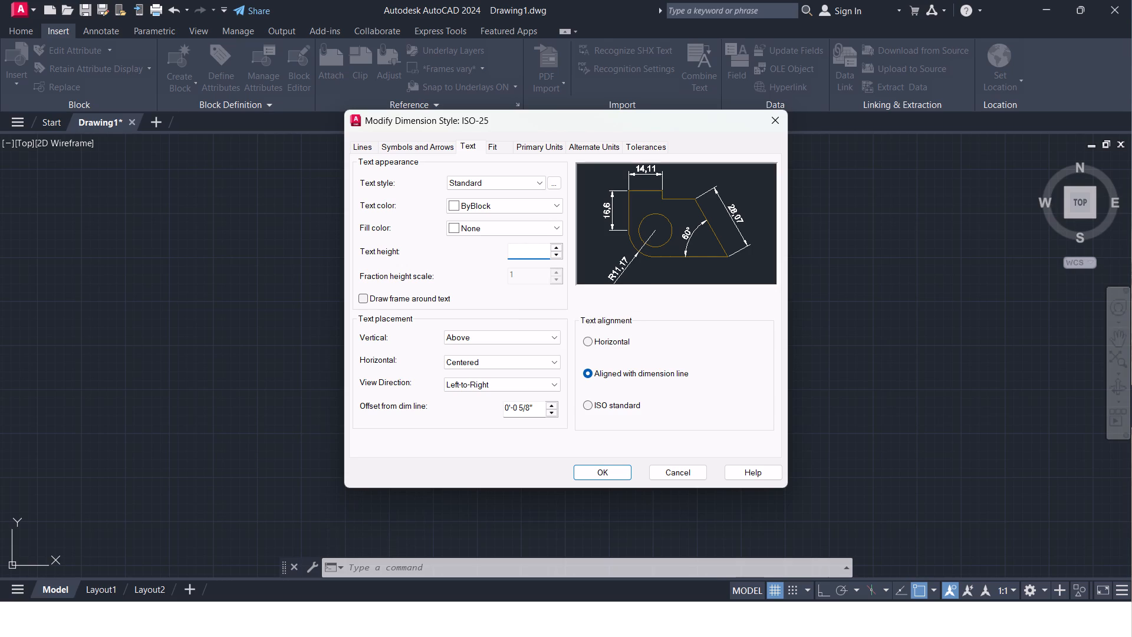
key("5")
key("apostrophe")
key("Return")
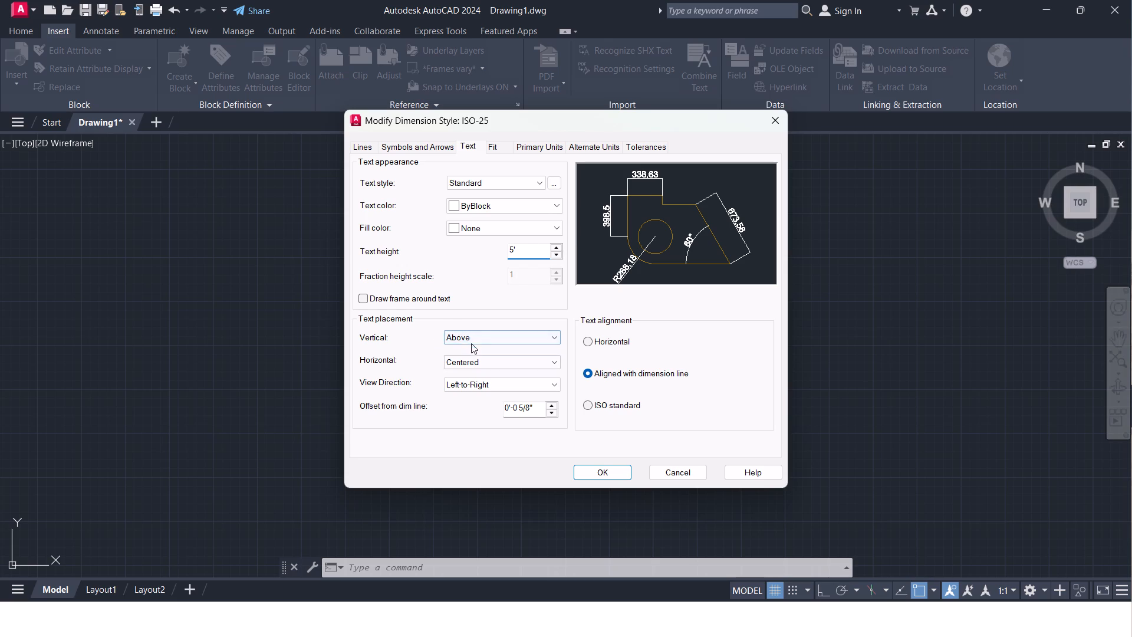
Set the dimension style's primary unit format to Architectural and suppress 0 feet and 0 inches.
left_click(548, 147)
left_click(515, 176)
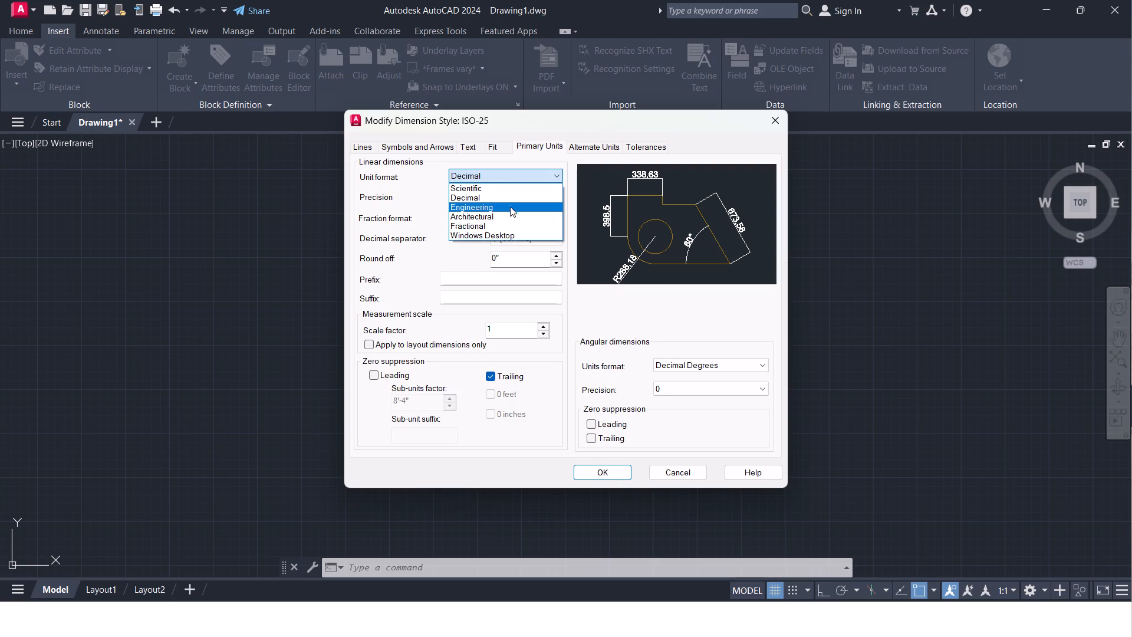
left_click(509, 214)
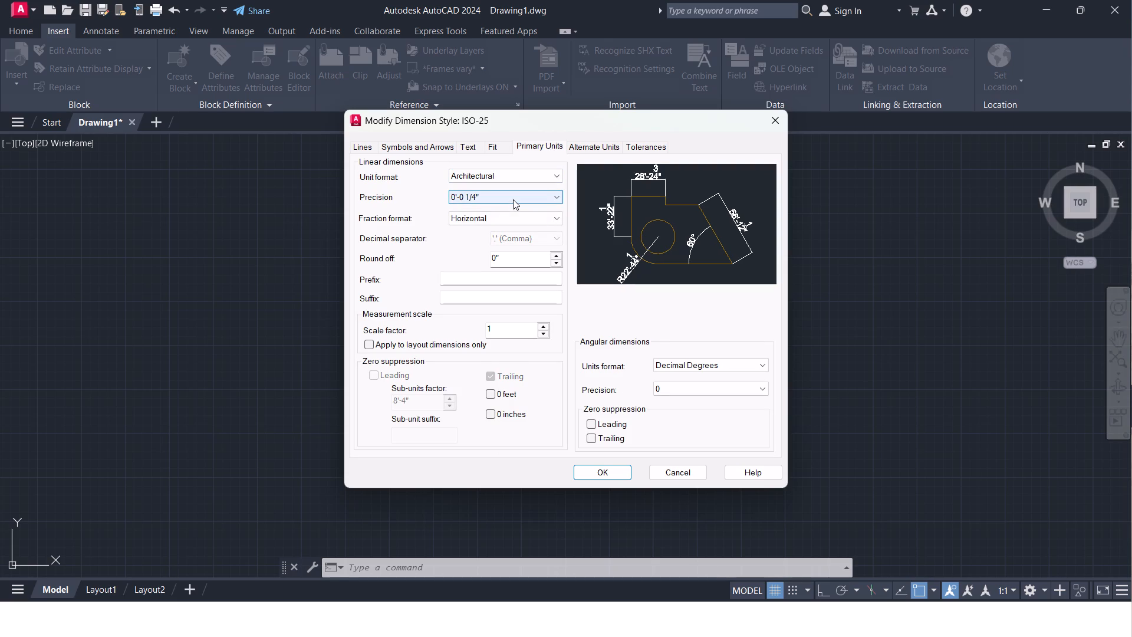
left_click(486, 393)
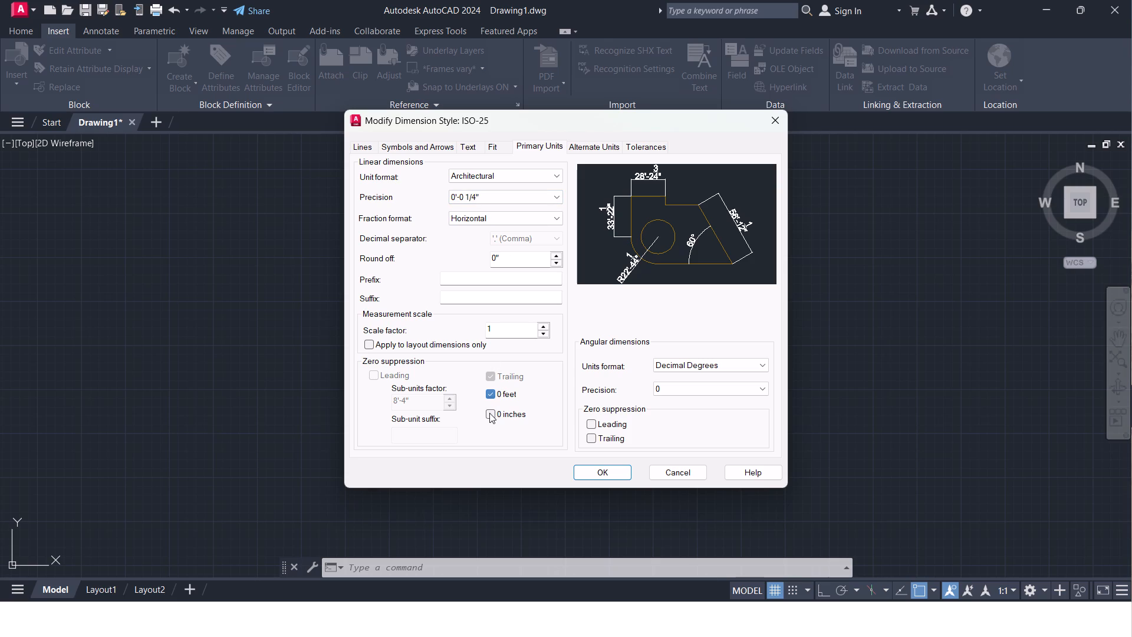
left_click(489, 414)
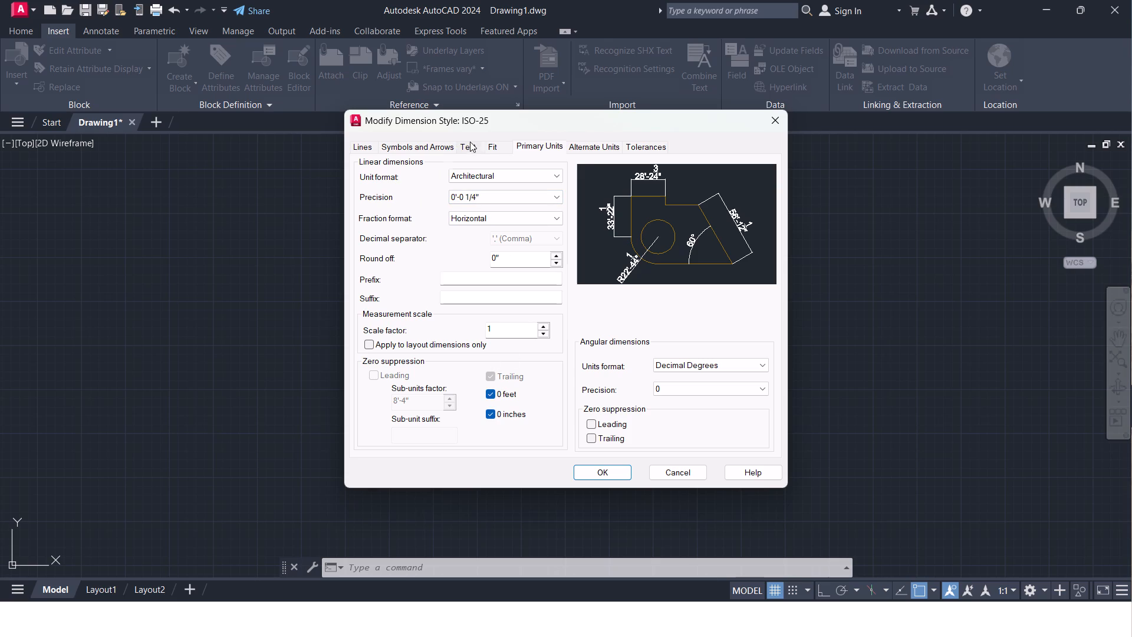
Set the dimension style's arrow size to 2' and accept the style modifications.
left_click(470, 142)
left_click(442, 144)
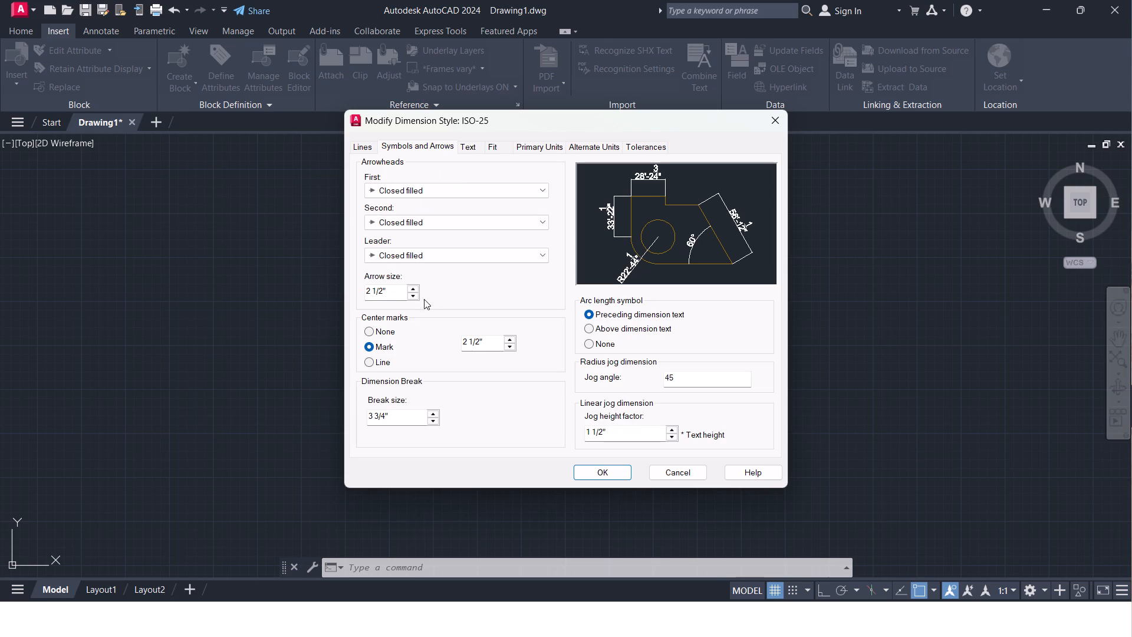
left_click(390, 293)
key("BackSpace")
key("BackSpace")
key("BackSpace")
key("BackSpace")
key("BackSpace")
key("BackSpace")
key("BackSpace")
key("BackSpace")
key("BackSpace")
key("BackSpace")
key("BackSpace")
type("2'")
key("Return")
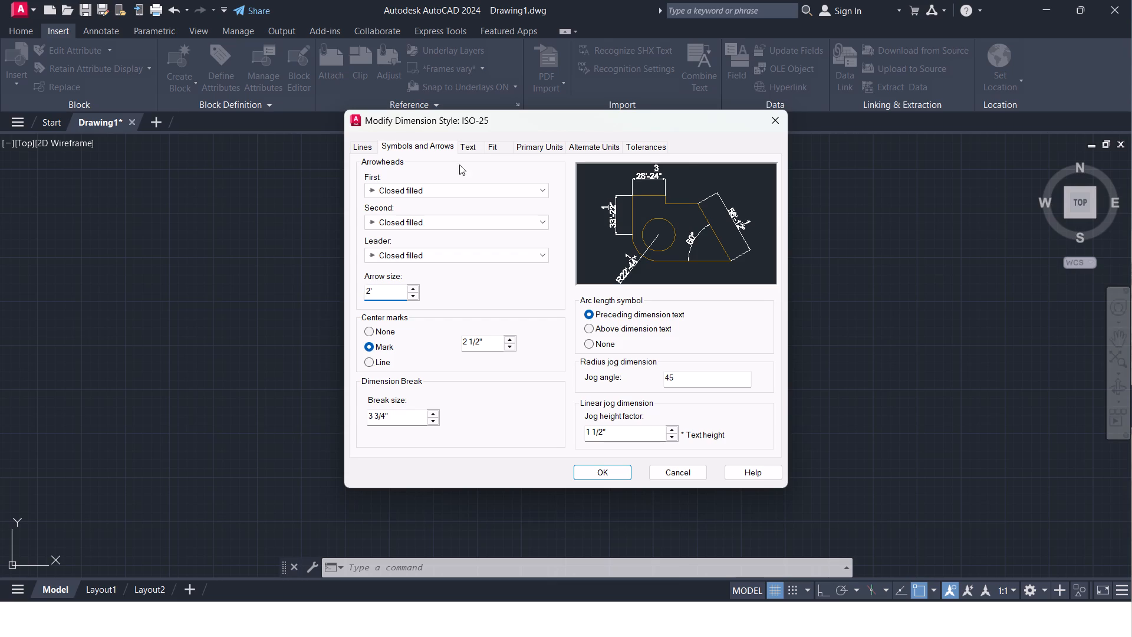
left_click(607, 473)
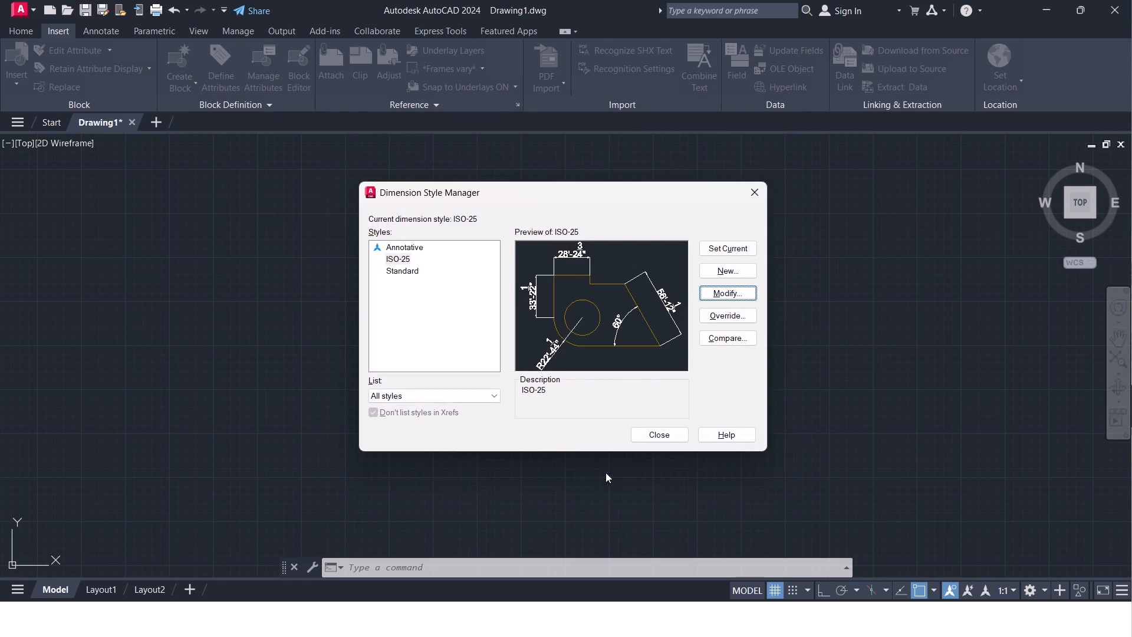
Make ISO-25 the current dimension style and close the Dimension Style Manager.
left_click(736, 246)
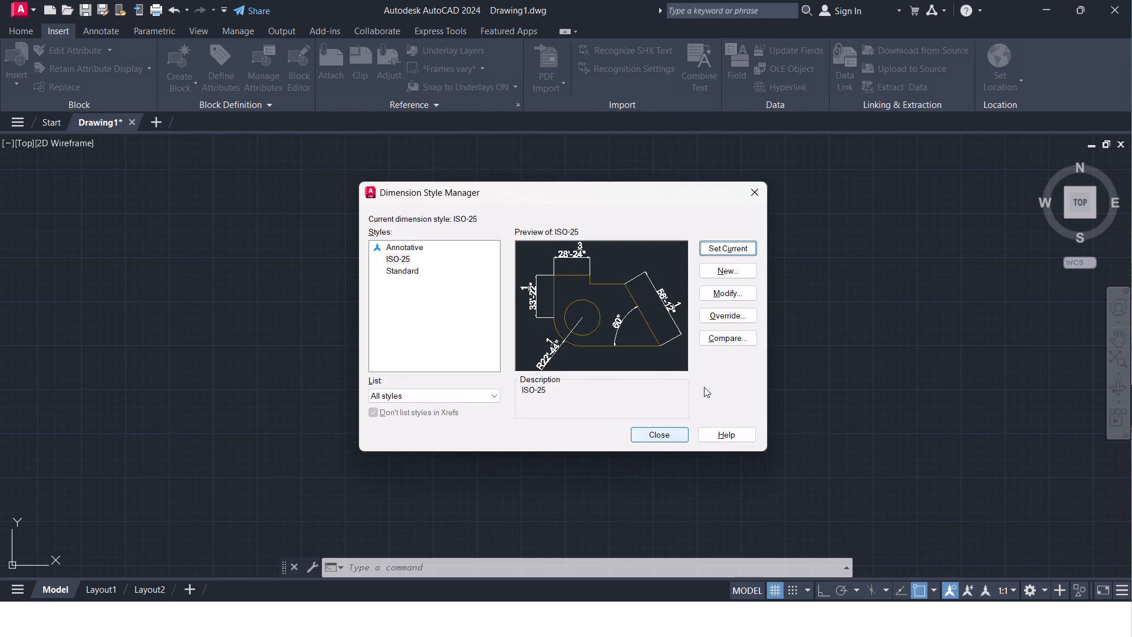
left_click(733, 249)
left_click(664, 434)
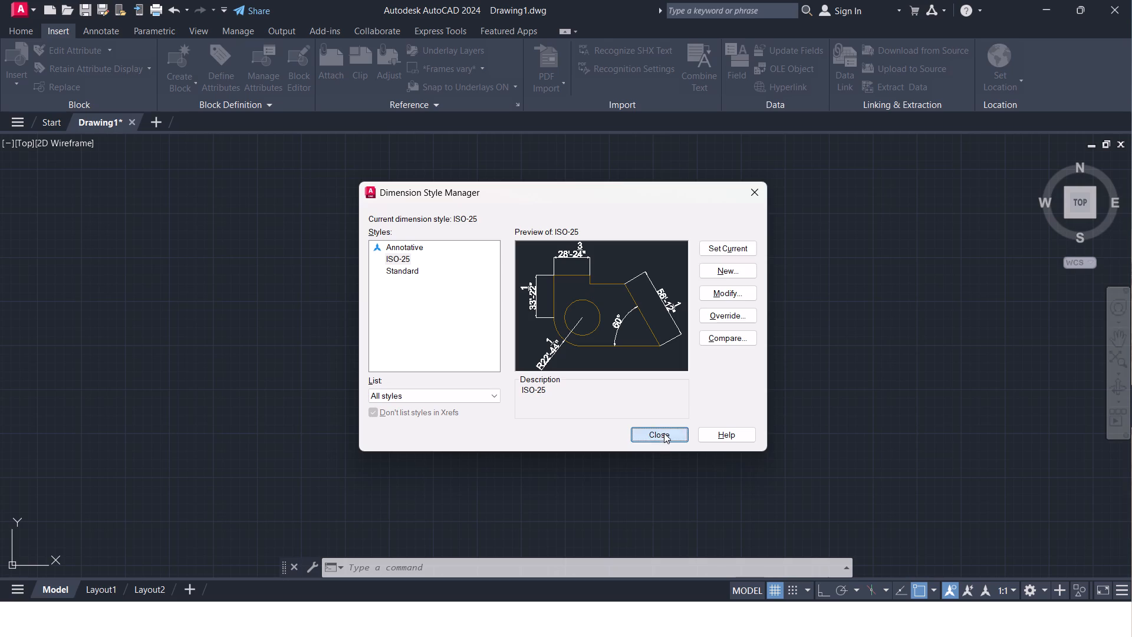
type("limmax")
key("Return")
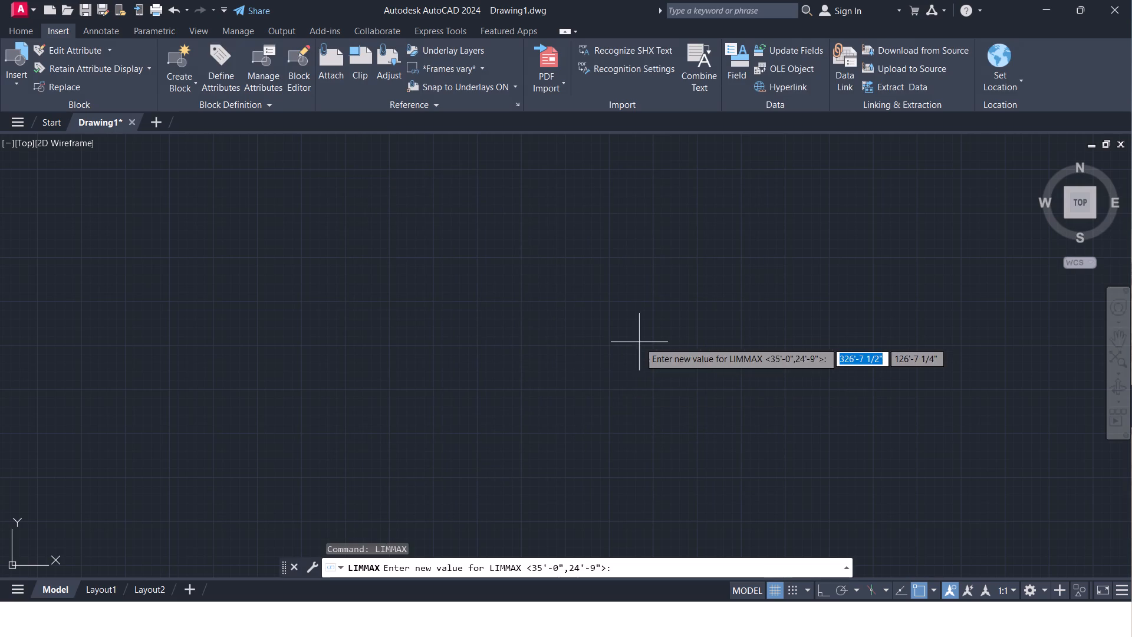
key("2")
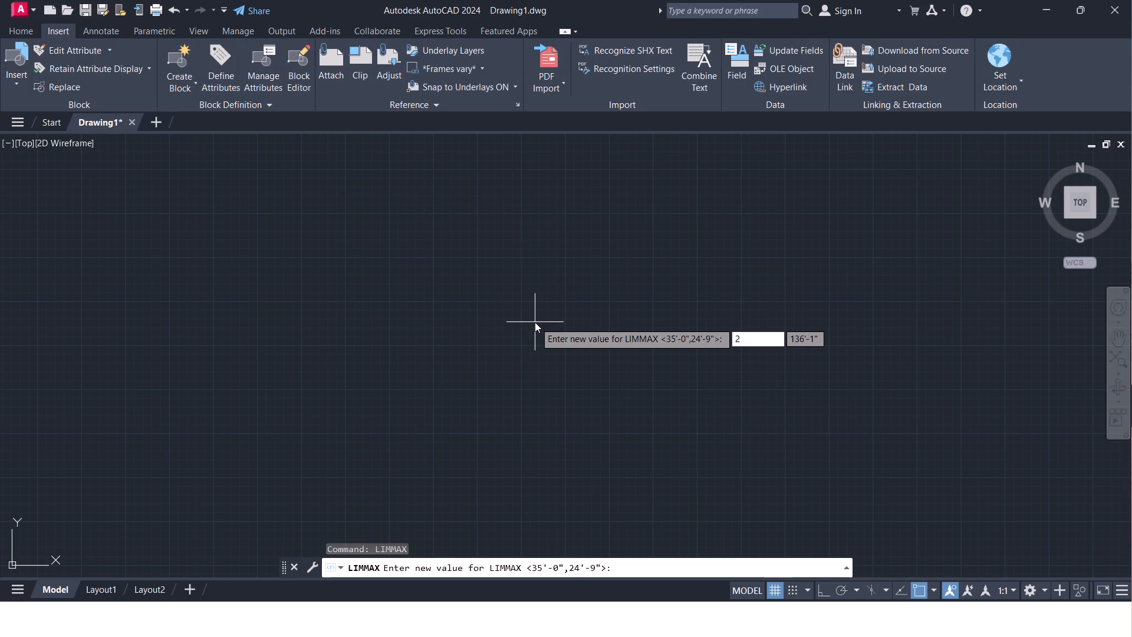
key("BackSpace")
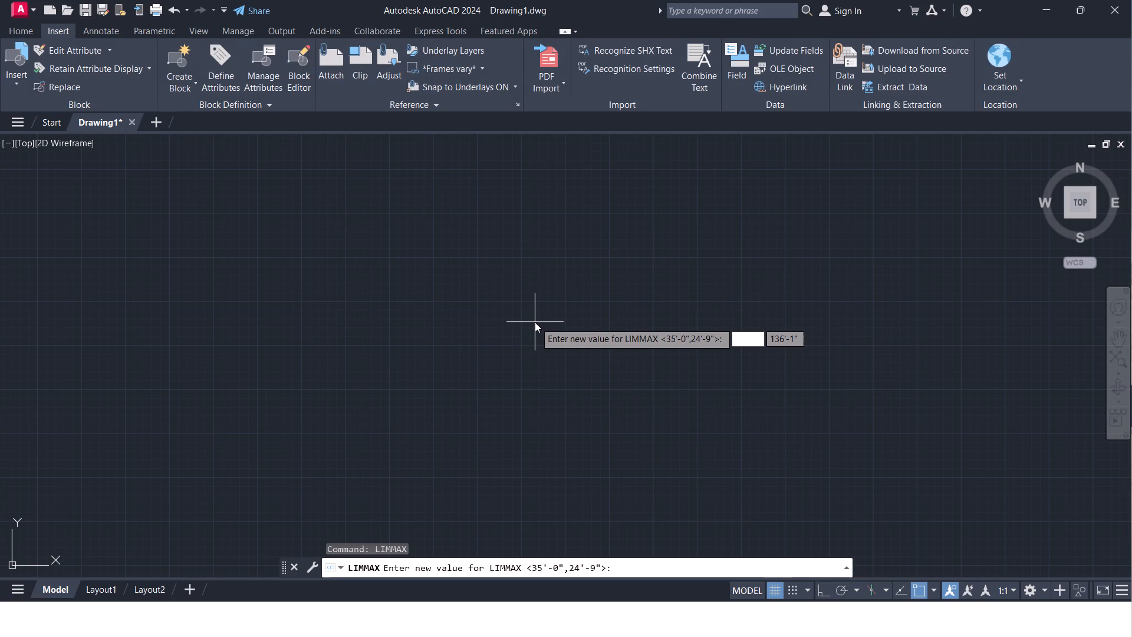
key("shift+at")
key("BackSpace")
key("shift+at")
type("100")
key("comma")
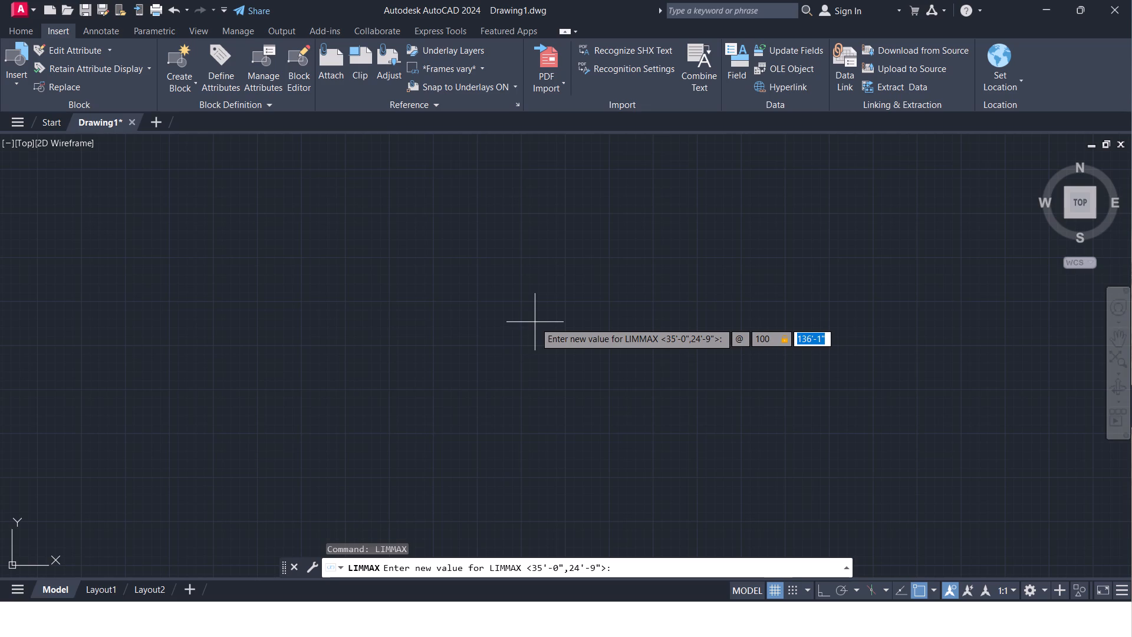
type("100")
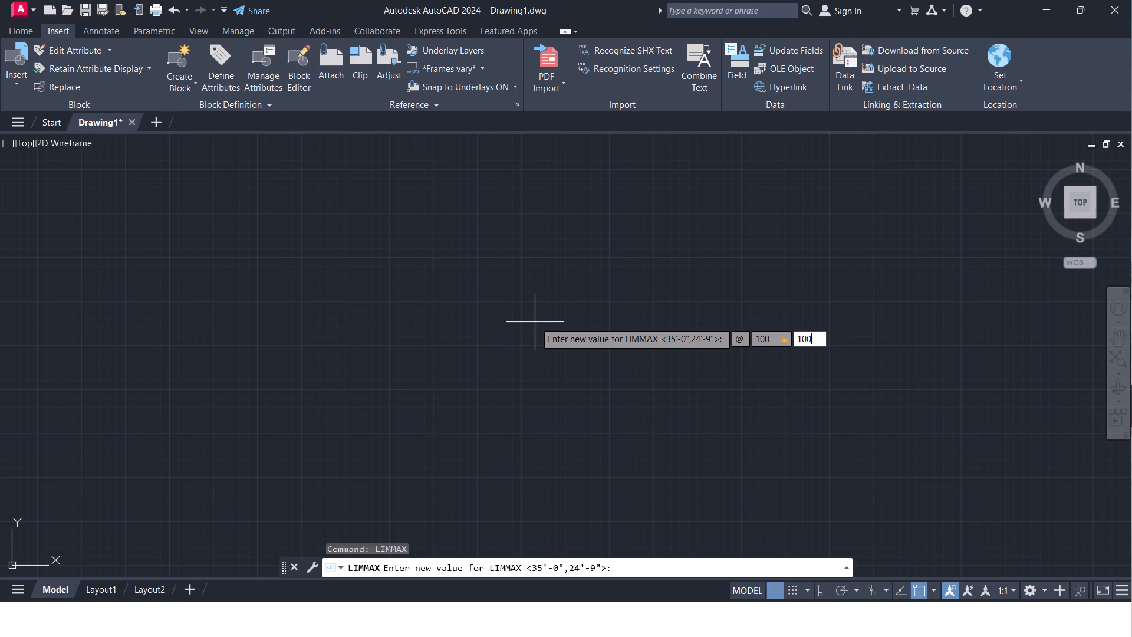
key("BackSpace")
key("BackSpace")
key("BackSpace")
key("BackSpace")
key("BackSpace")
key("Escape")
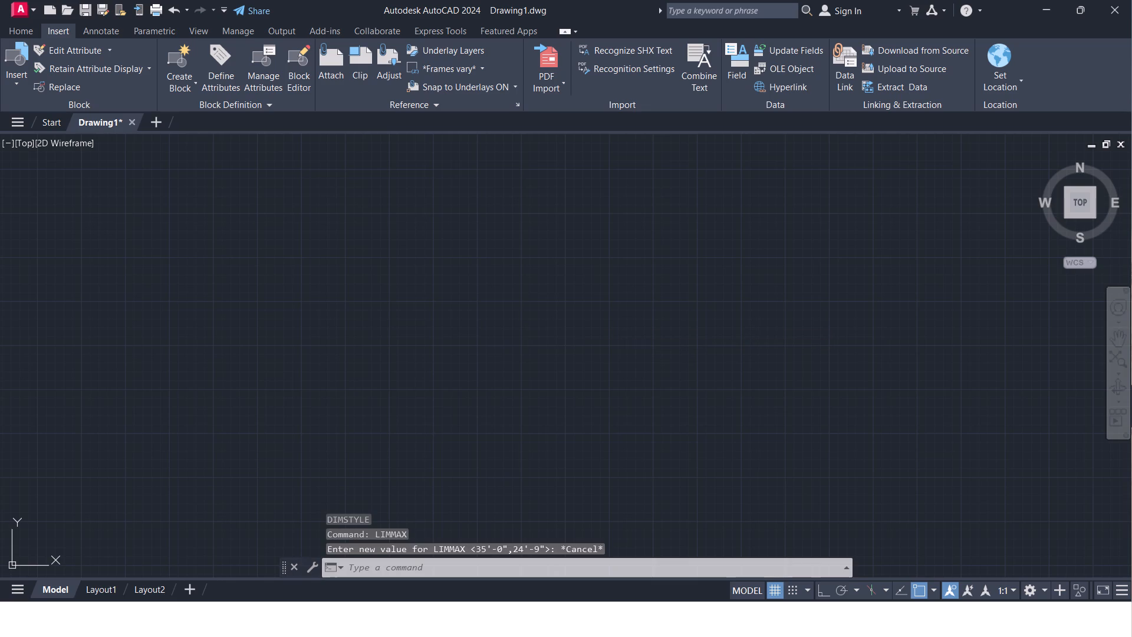
type("limmax")
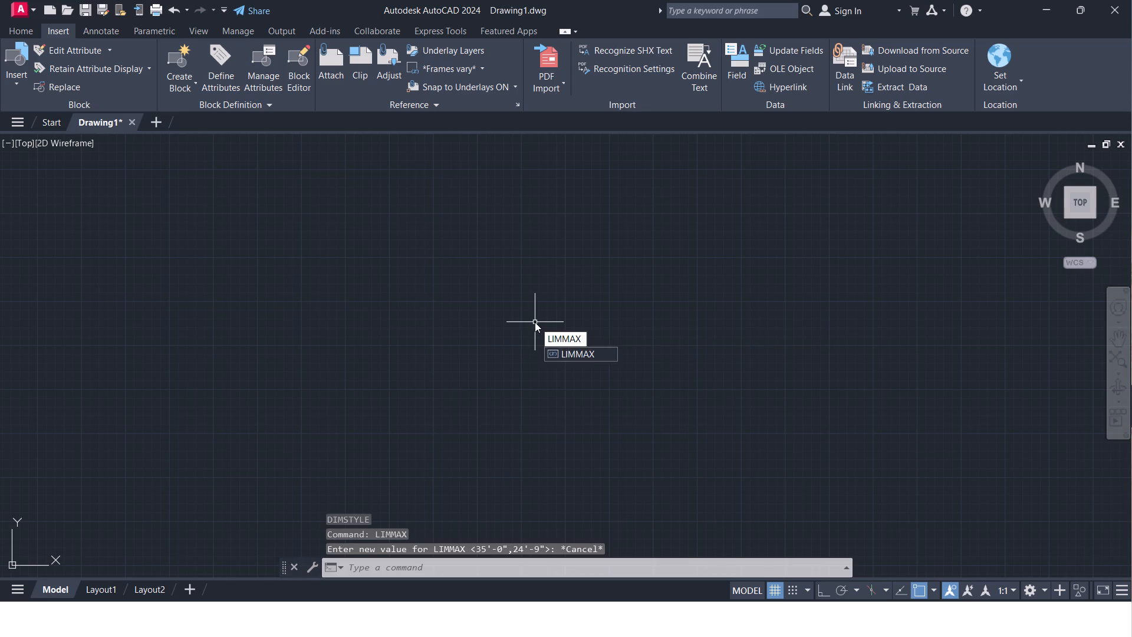
key("Return")
key("shift+at")
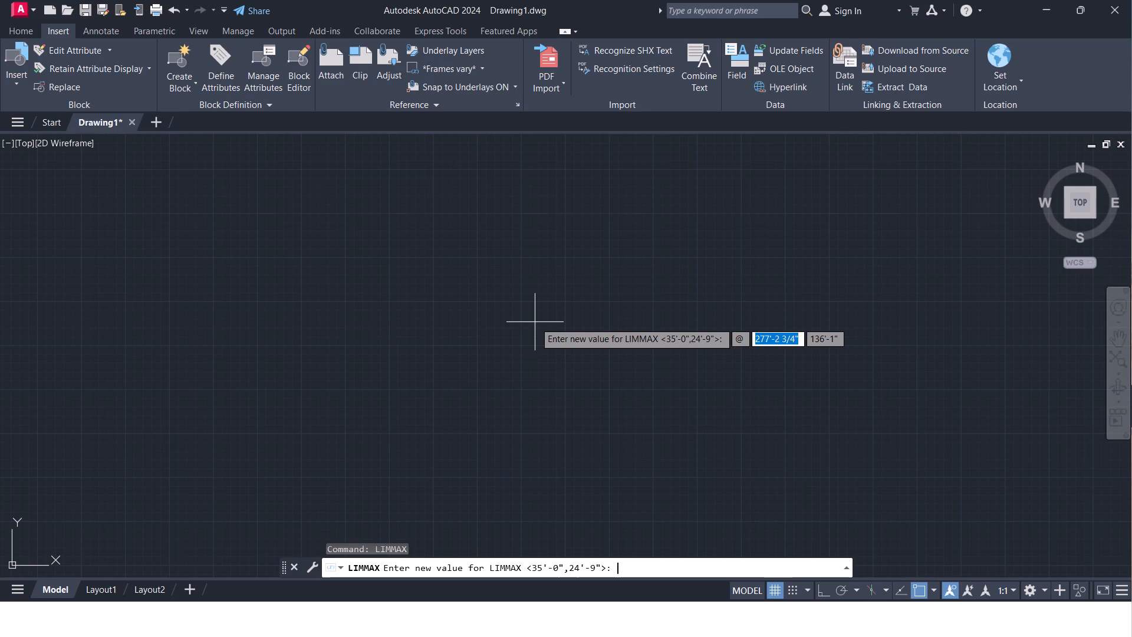
type("100")
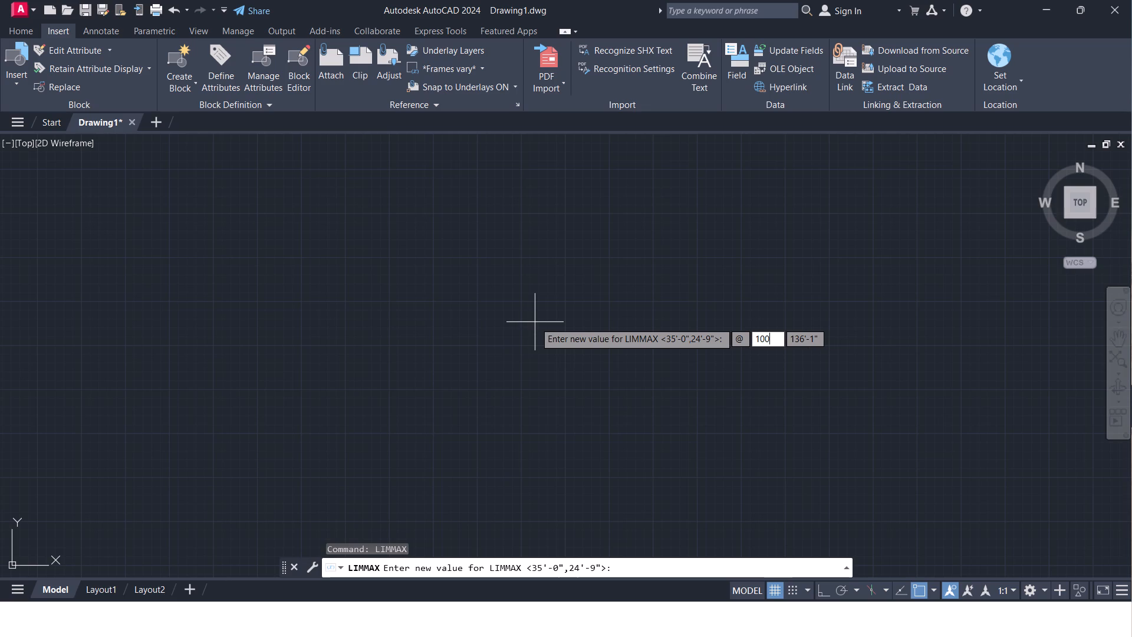
key("apostrophe")
type(",100")
key("apostrophe")
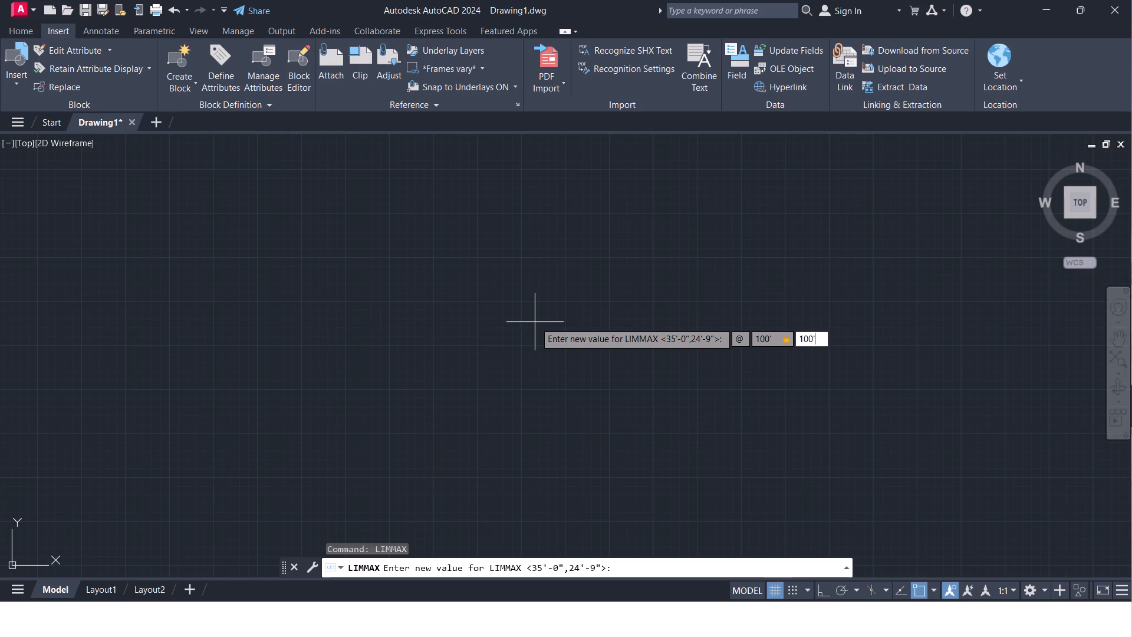
key("Return")
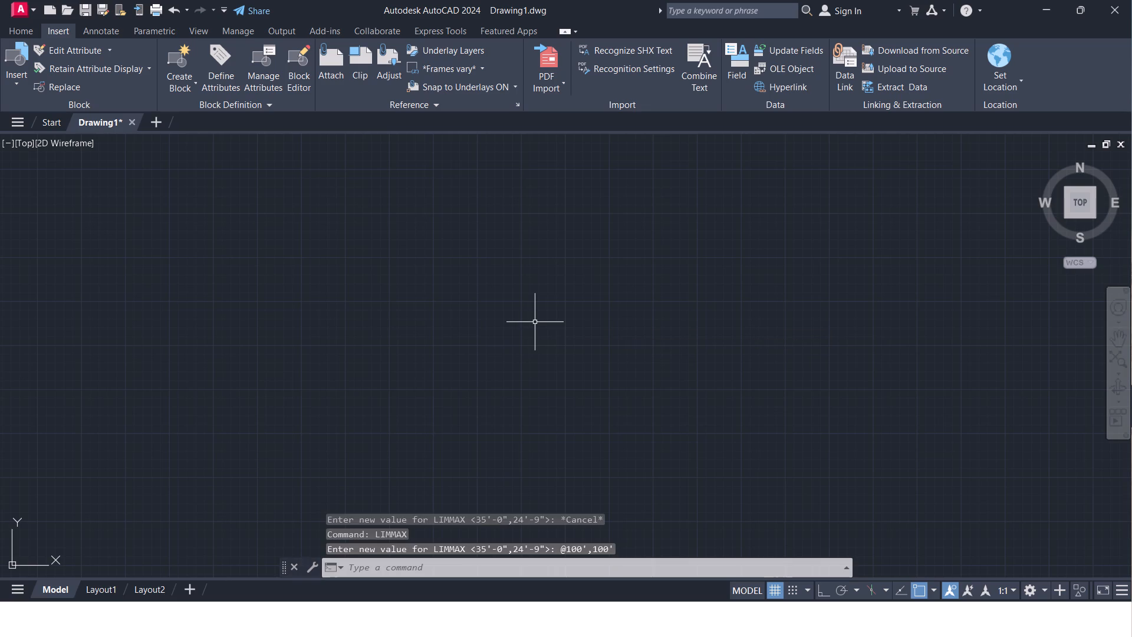
Zoom to All so the view fits the new drawing limits.
key("z")
key("Return")
key("a")
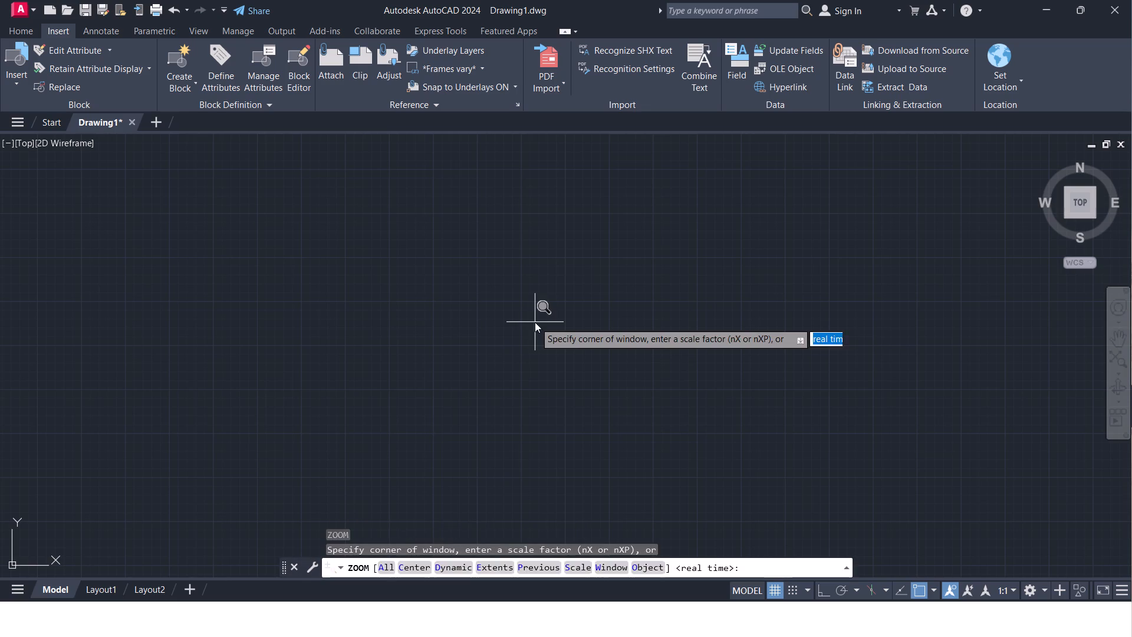
key("Return")
scroll(528, 336, "down", 3)
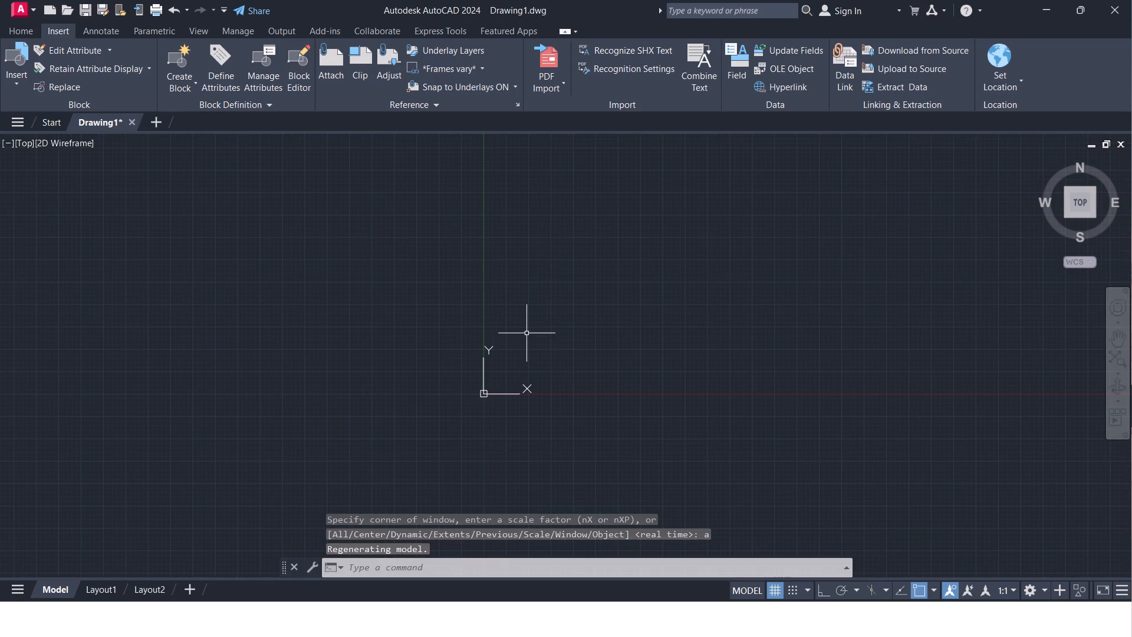
key("z")
key("Return")
key("a")
key("Return")
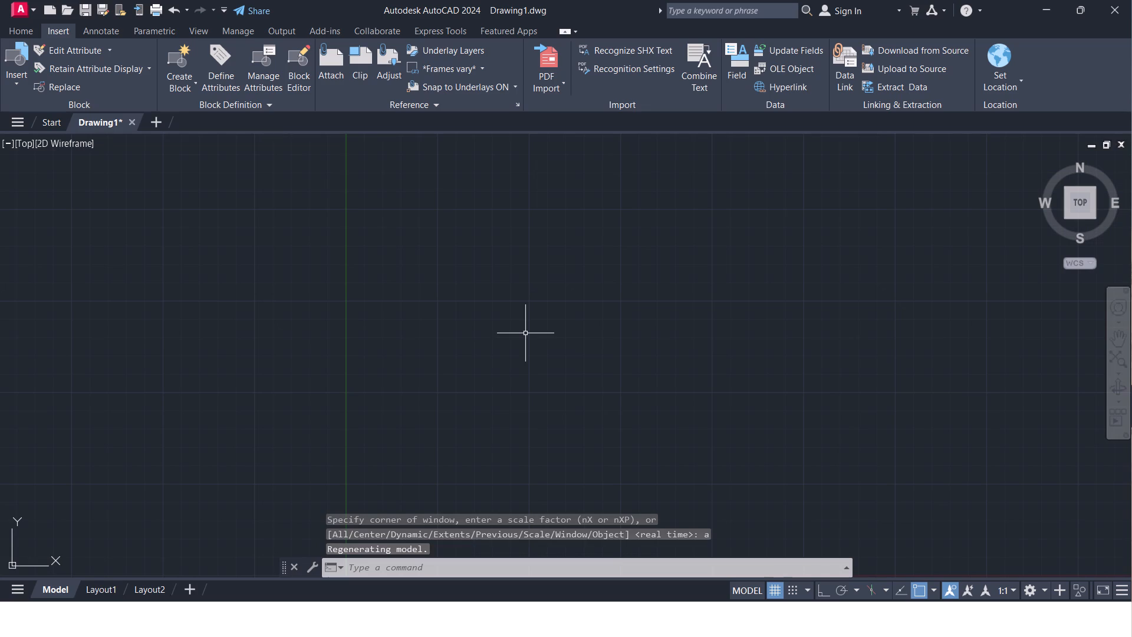
Turn on ortho mode and draw a single horizontal line a little above the X axis.
scroll(530, 329, "down", 2)
middle_click_drag(527, 324, 353, 389)
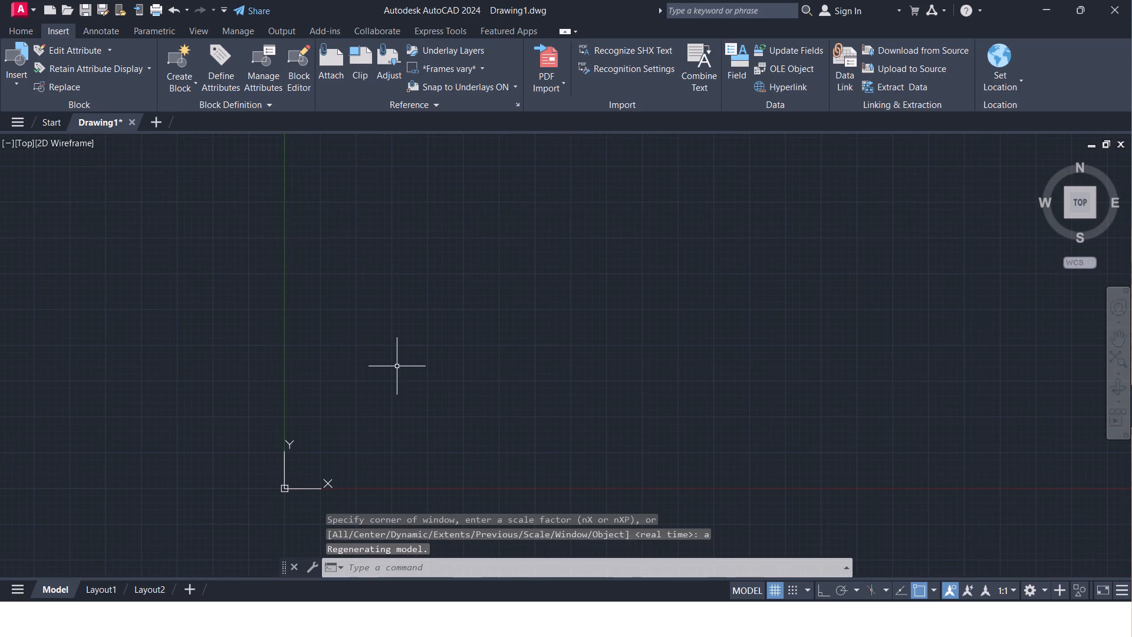
scroll(432, 354, "up", 1)
scroll(449, 363, "down", 2)
middle_click_drag(466, 353, 308, 351)
scroll(403, 347, "up", 1)
key("l")
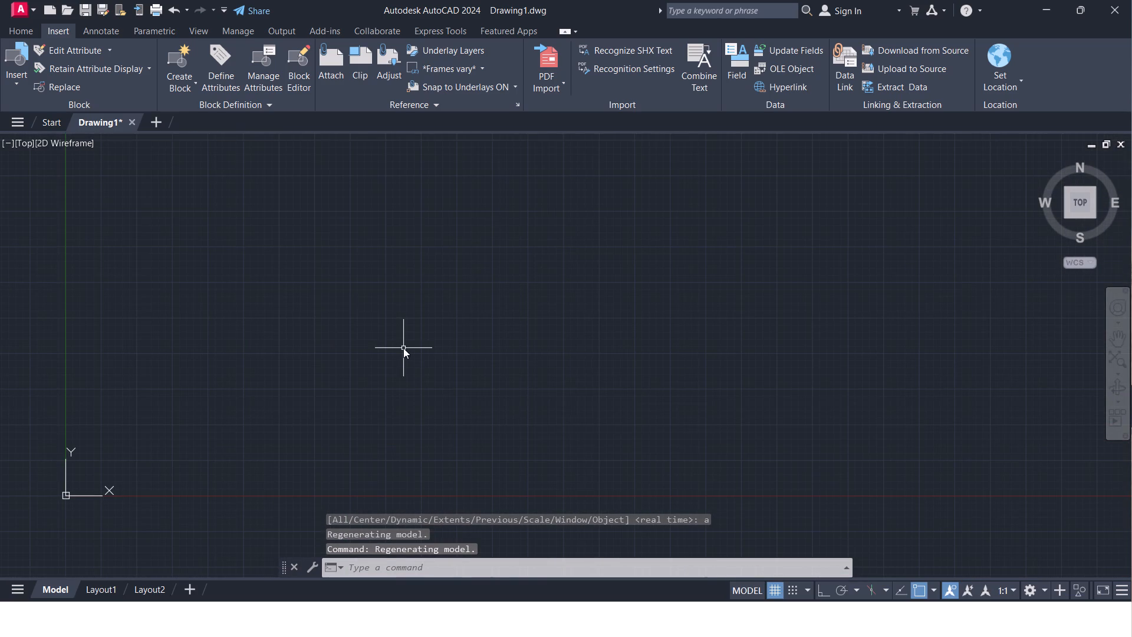
key("Return")
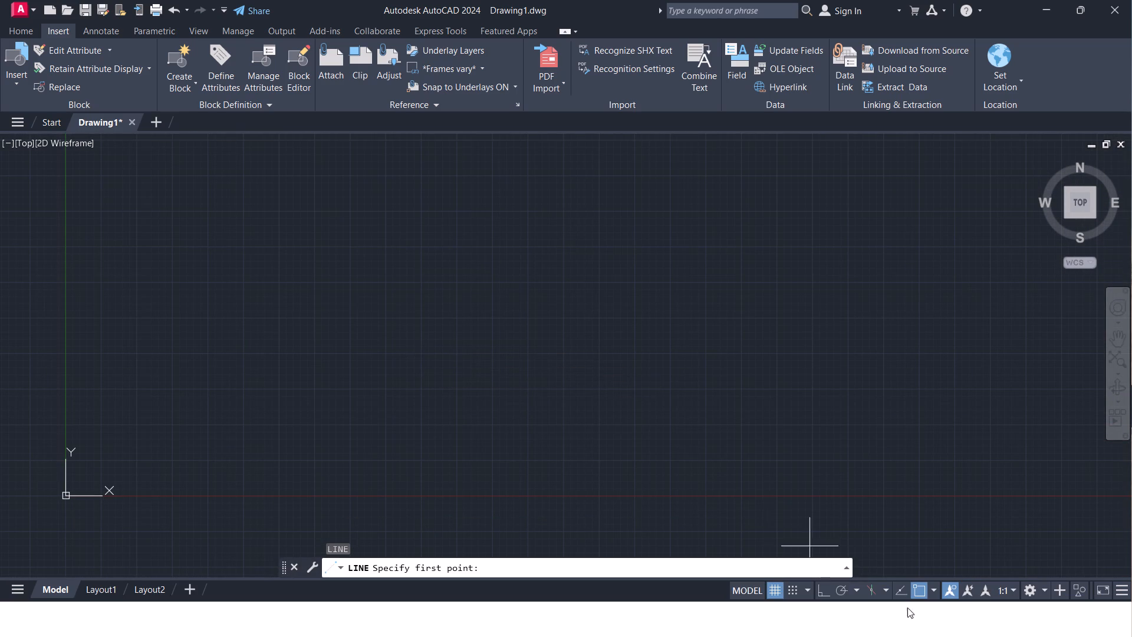
left_click(822, 592)
left_click(643, 454)
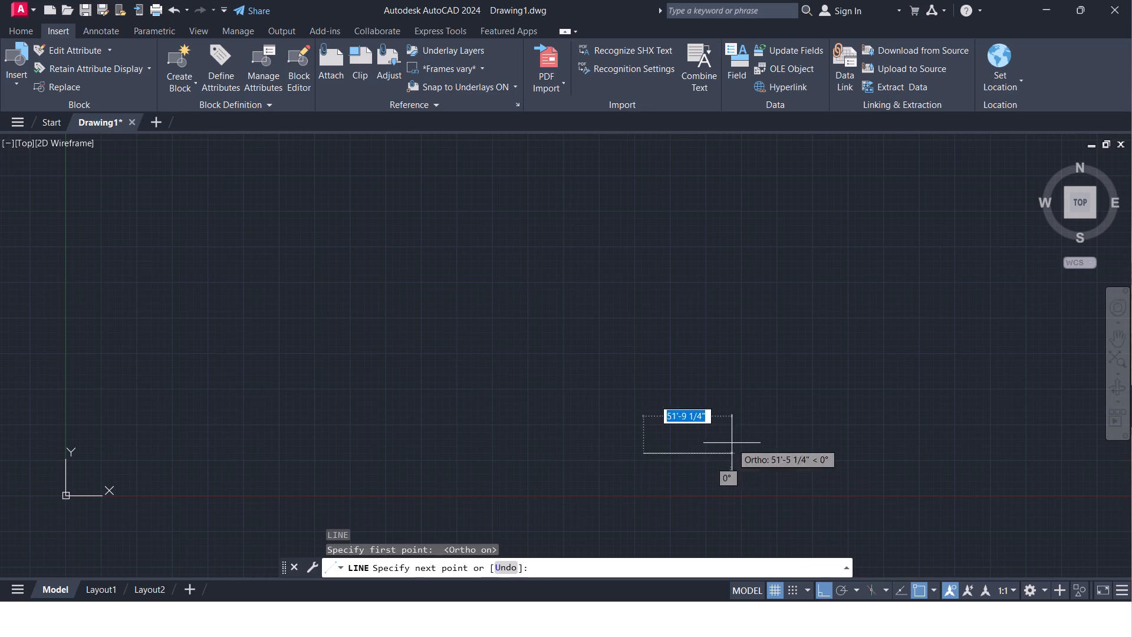
left_click(818, 435)
key("Escape")
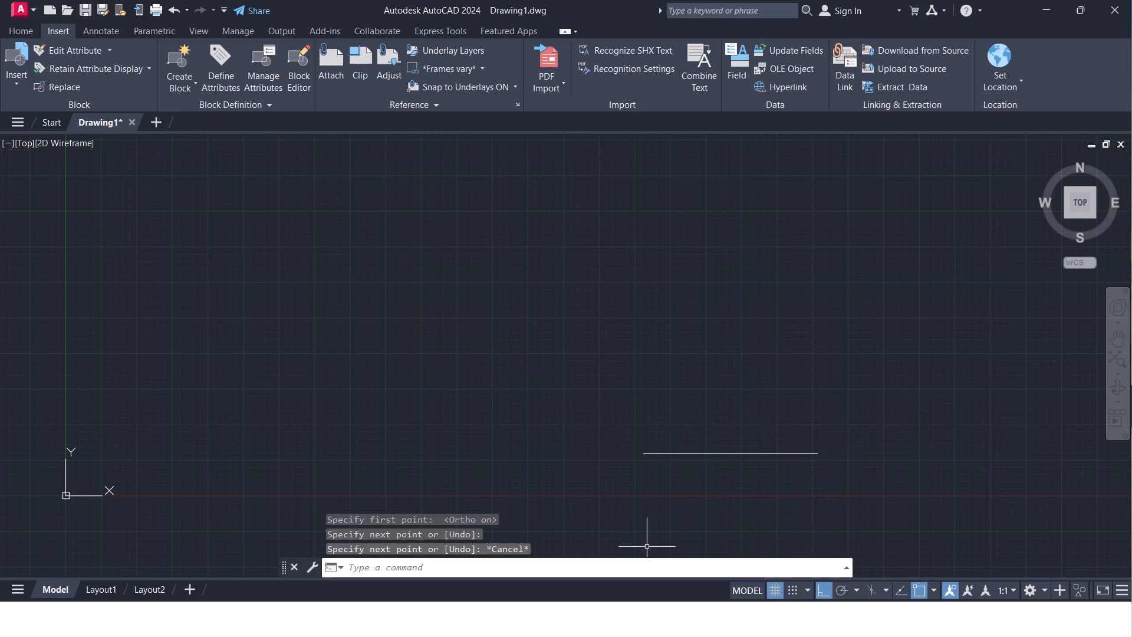
Open the Options dialog with the OPTIONS command, review the Open and Save settings and close it.
left_click(559, 565)
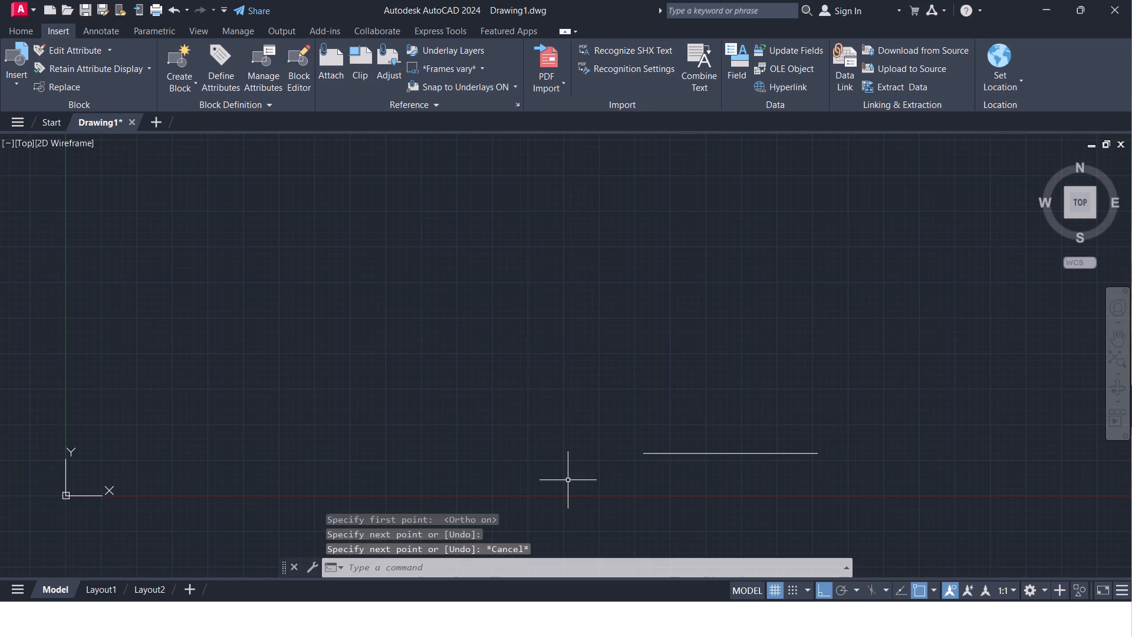
left_click(538, 573)
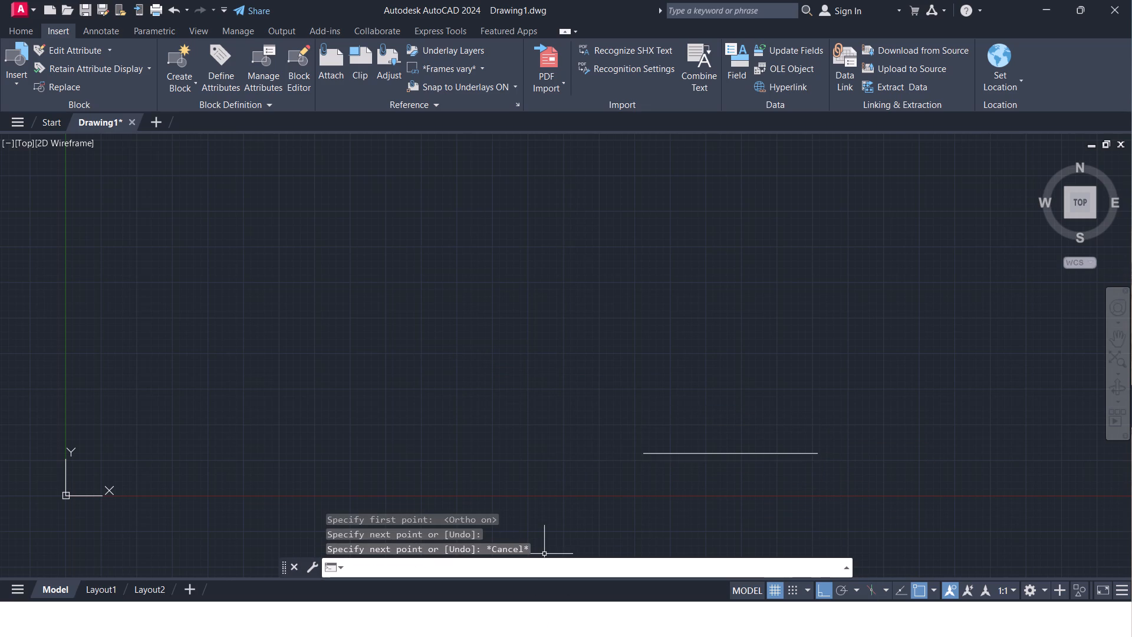
type("op")
type("tions")
key("Return")
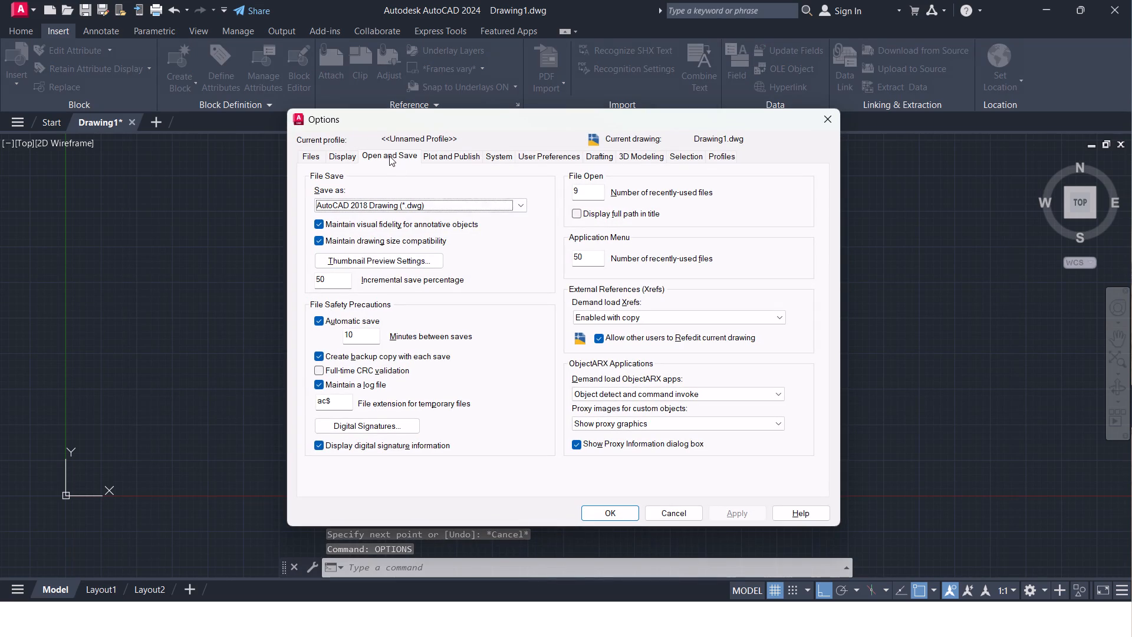
left_click(390, 153)
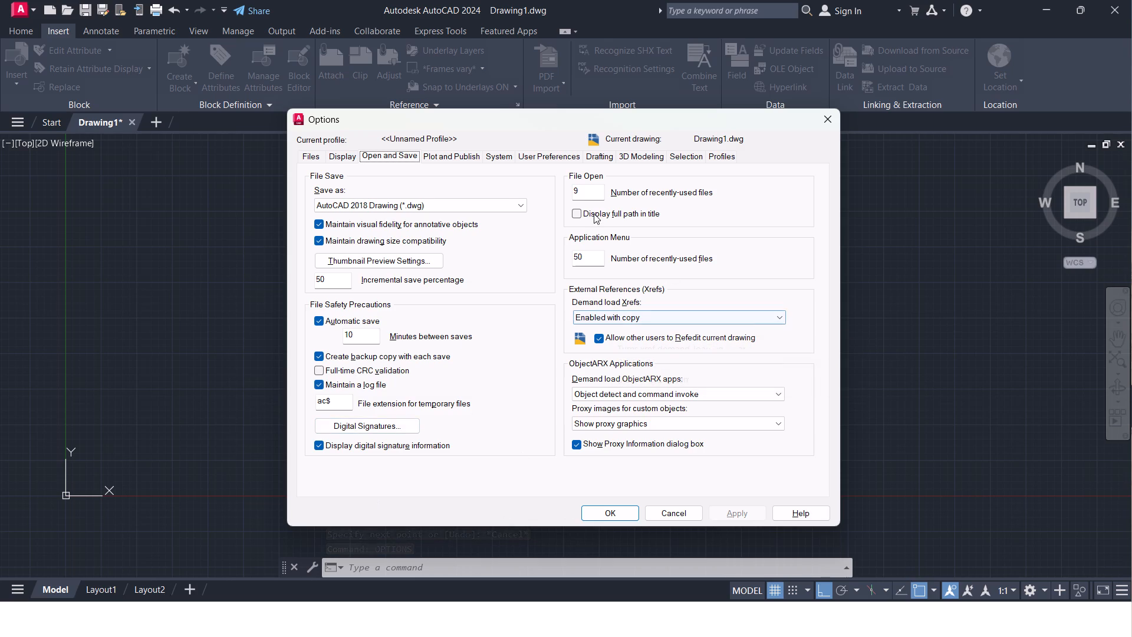
left_click(613, 513)
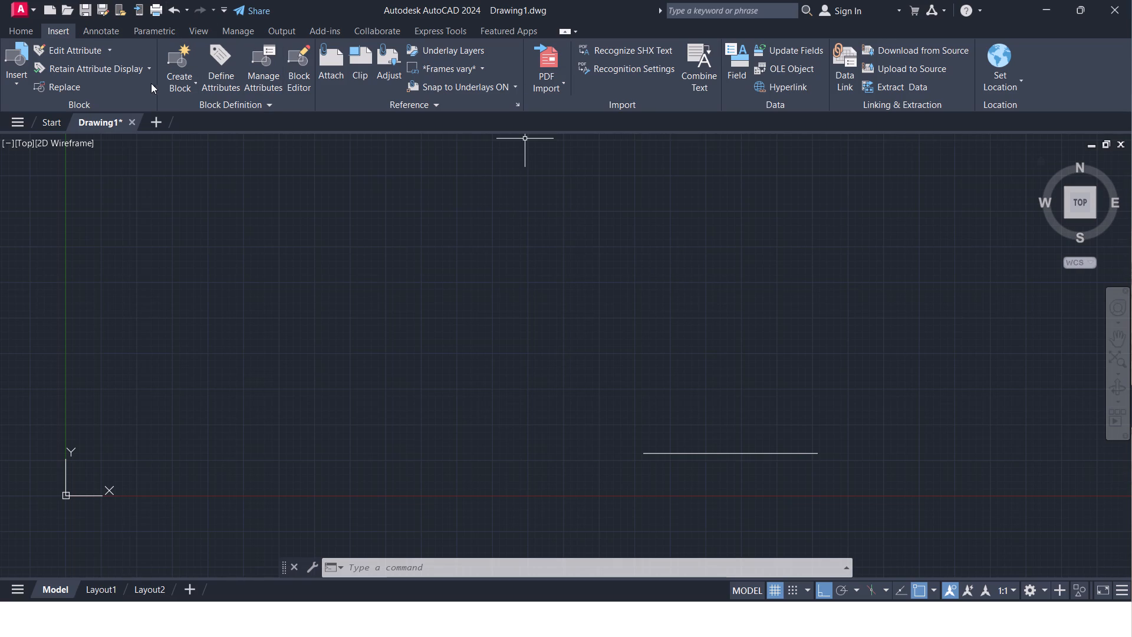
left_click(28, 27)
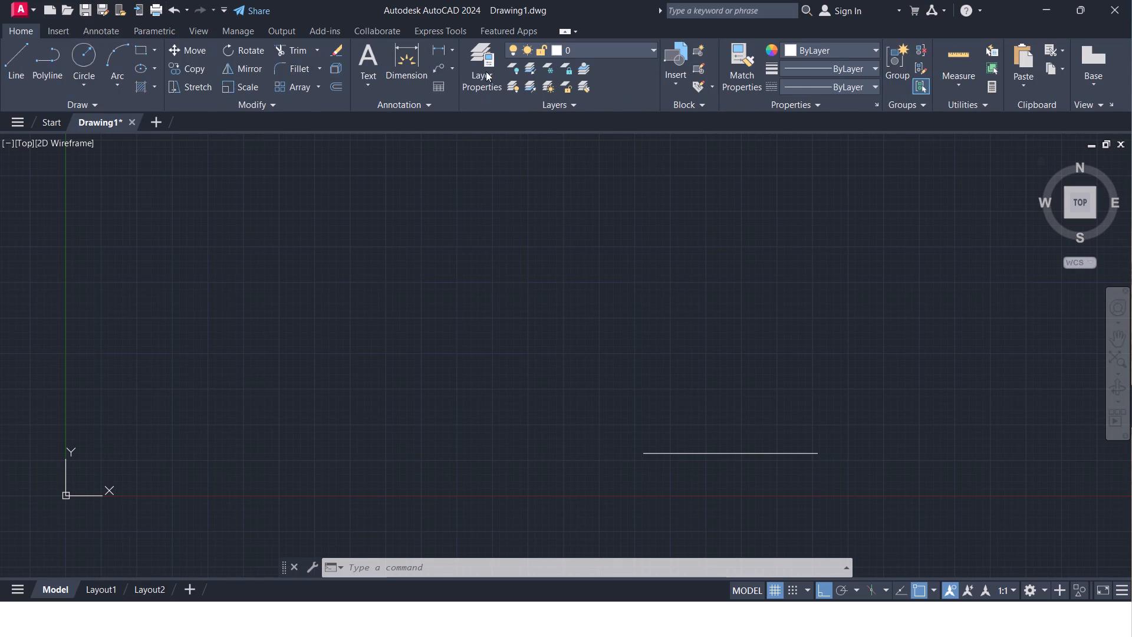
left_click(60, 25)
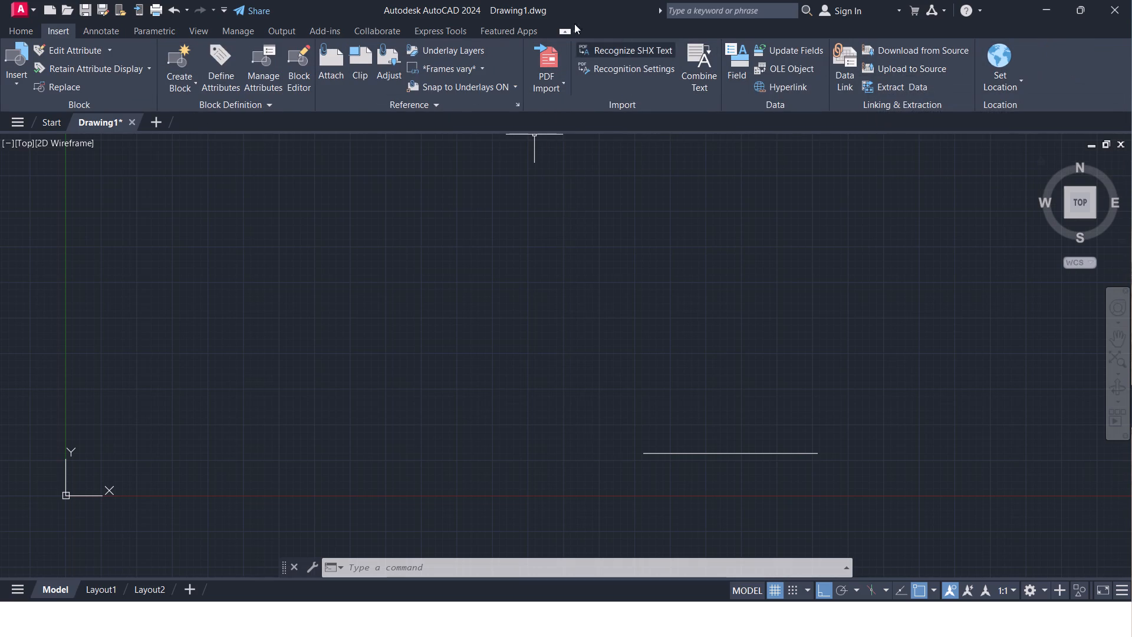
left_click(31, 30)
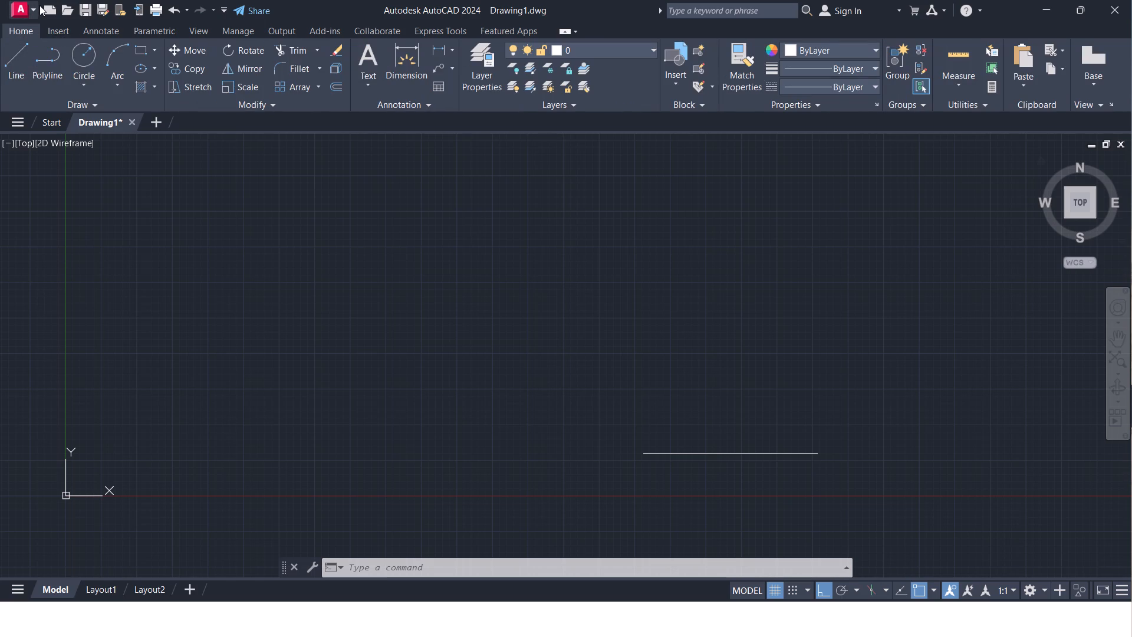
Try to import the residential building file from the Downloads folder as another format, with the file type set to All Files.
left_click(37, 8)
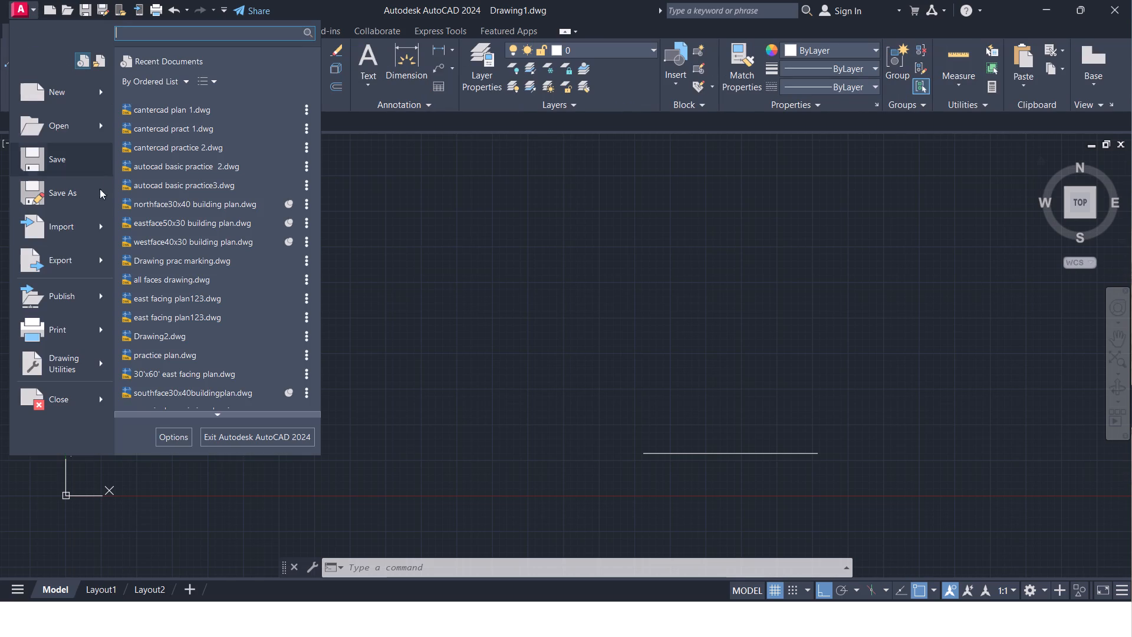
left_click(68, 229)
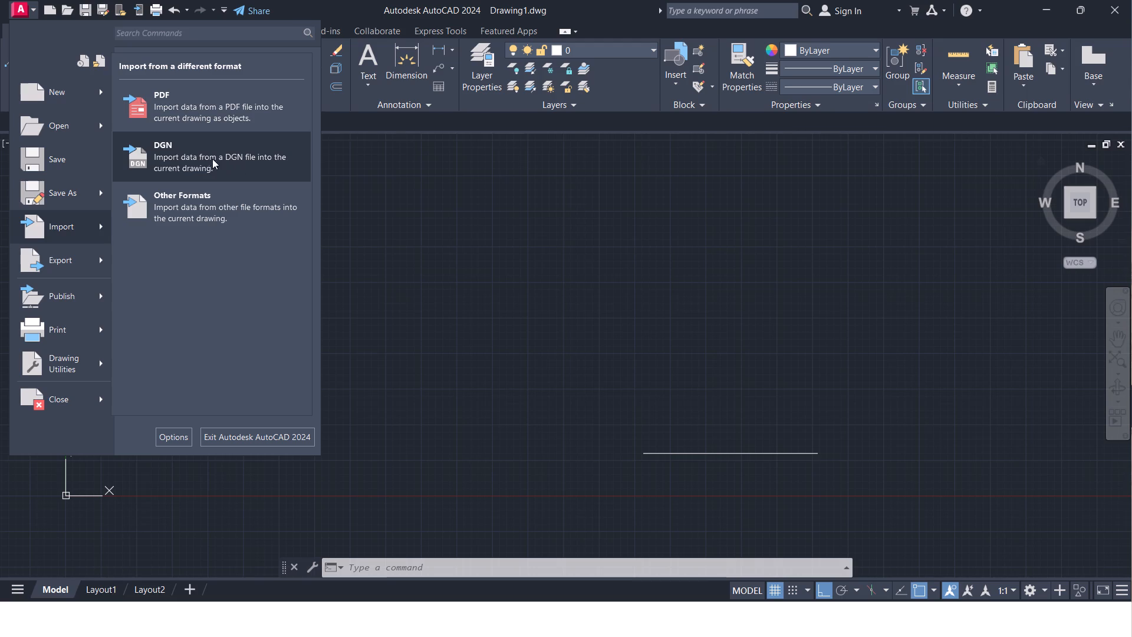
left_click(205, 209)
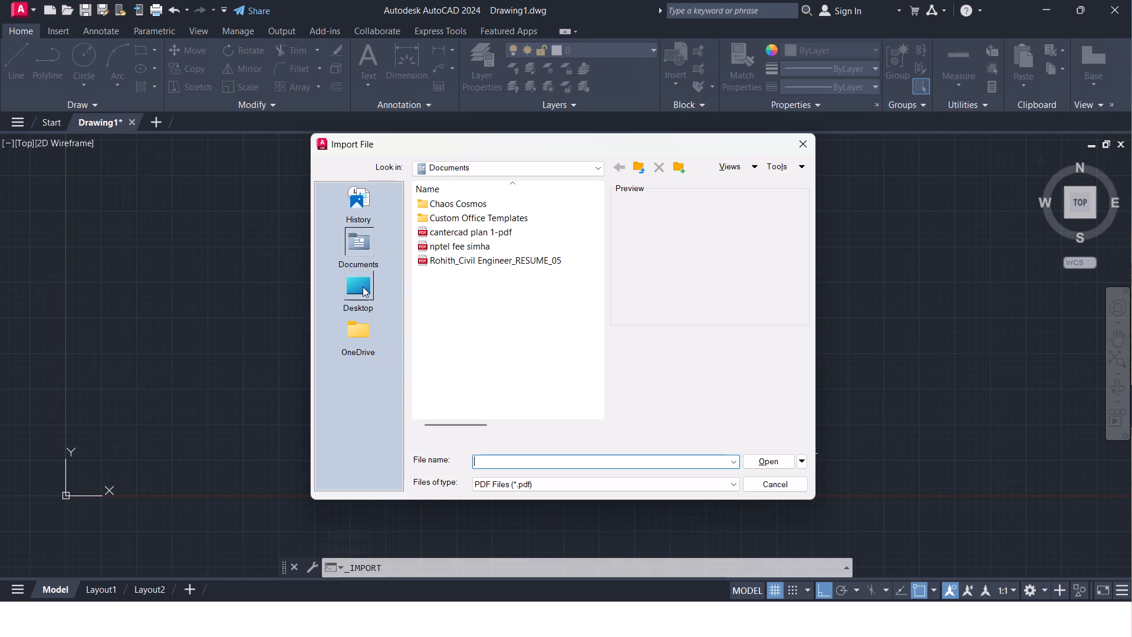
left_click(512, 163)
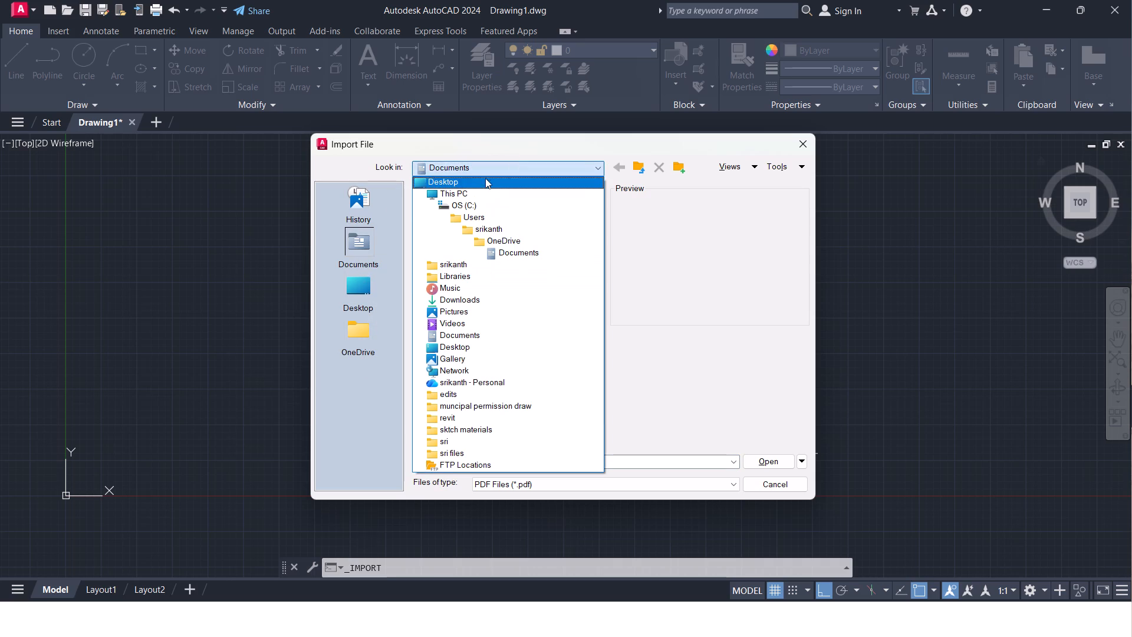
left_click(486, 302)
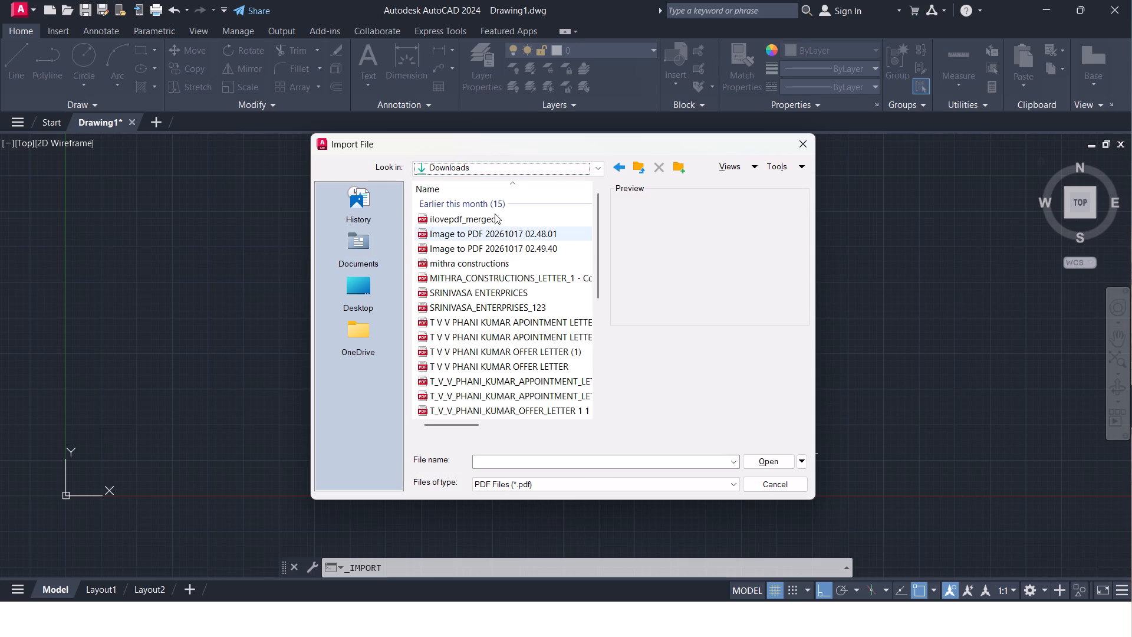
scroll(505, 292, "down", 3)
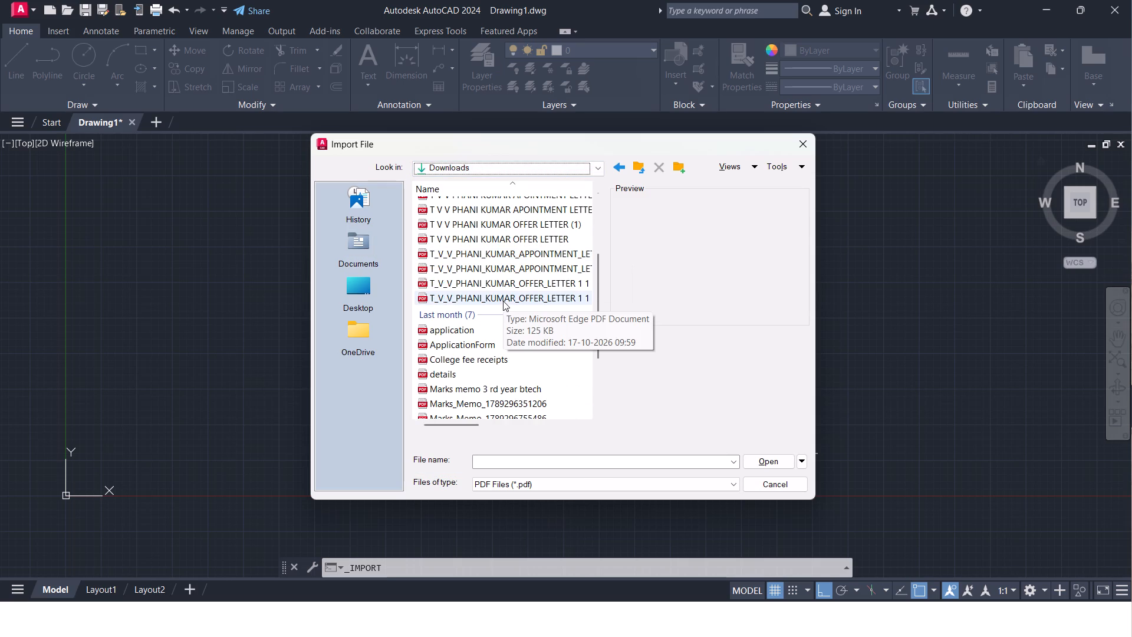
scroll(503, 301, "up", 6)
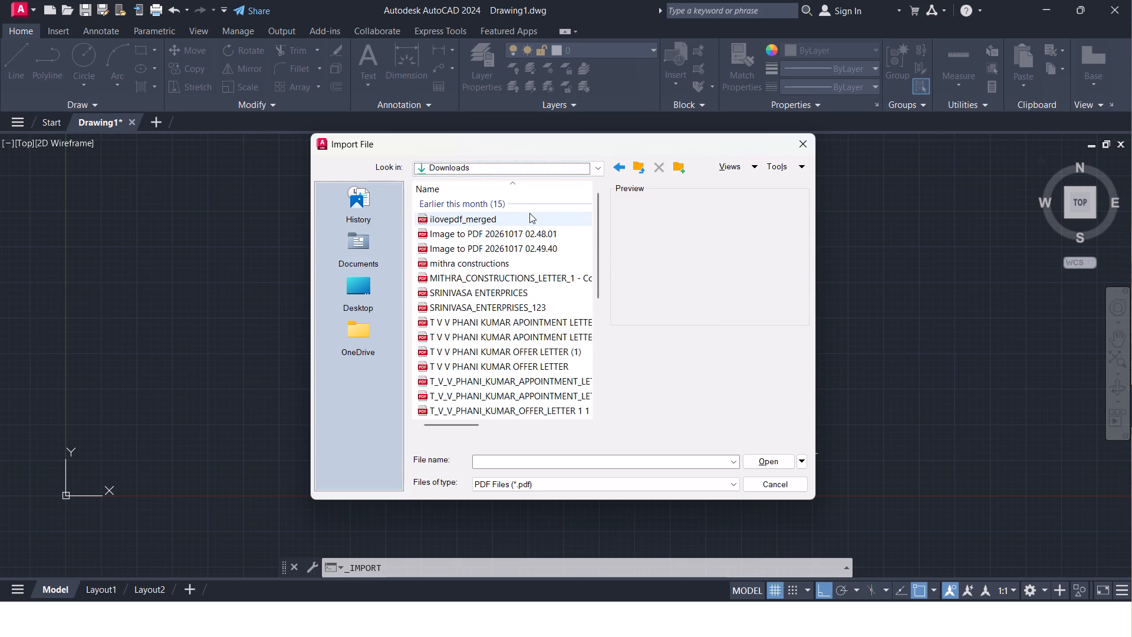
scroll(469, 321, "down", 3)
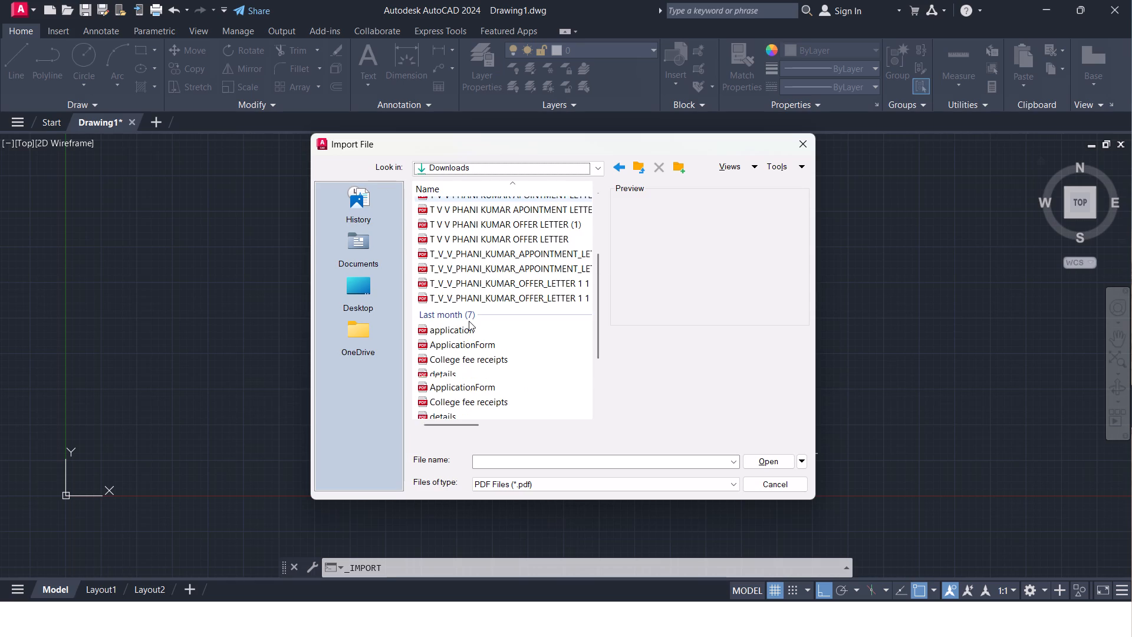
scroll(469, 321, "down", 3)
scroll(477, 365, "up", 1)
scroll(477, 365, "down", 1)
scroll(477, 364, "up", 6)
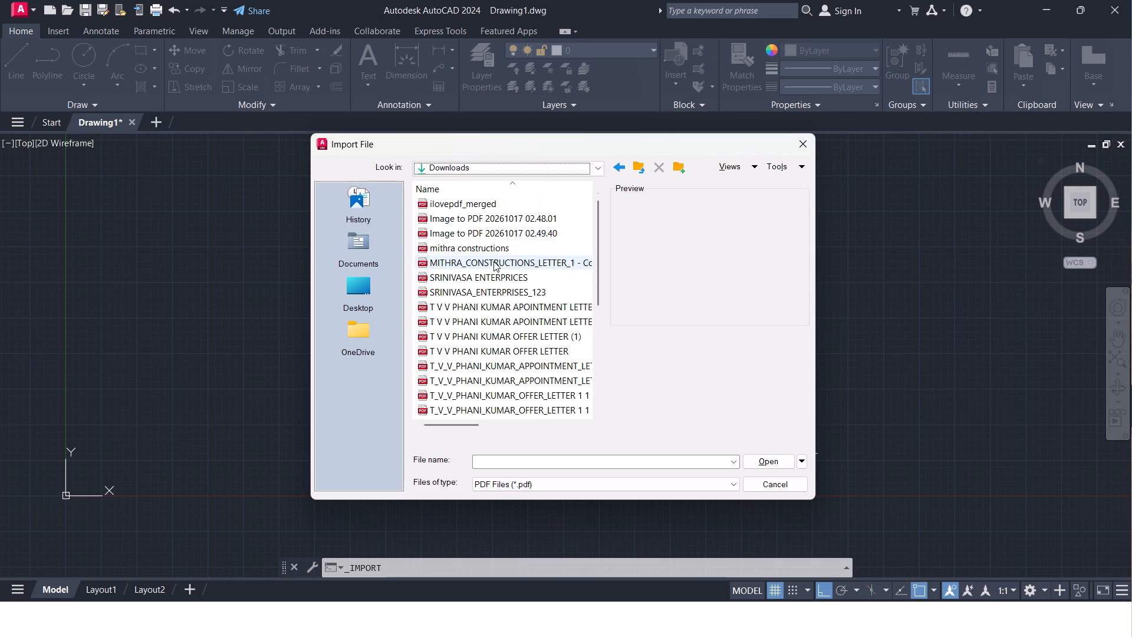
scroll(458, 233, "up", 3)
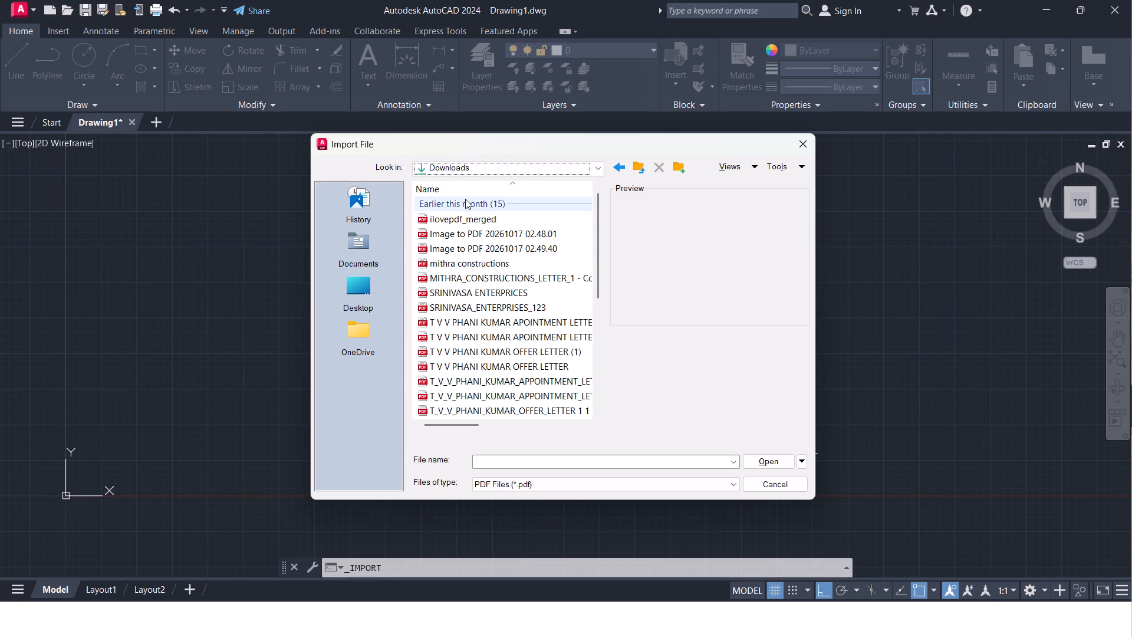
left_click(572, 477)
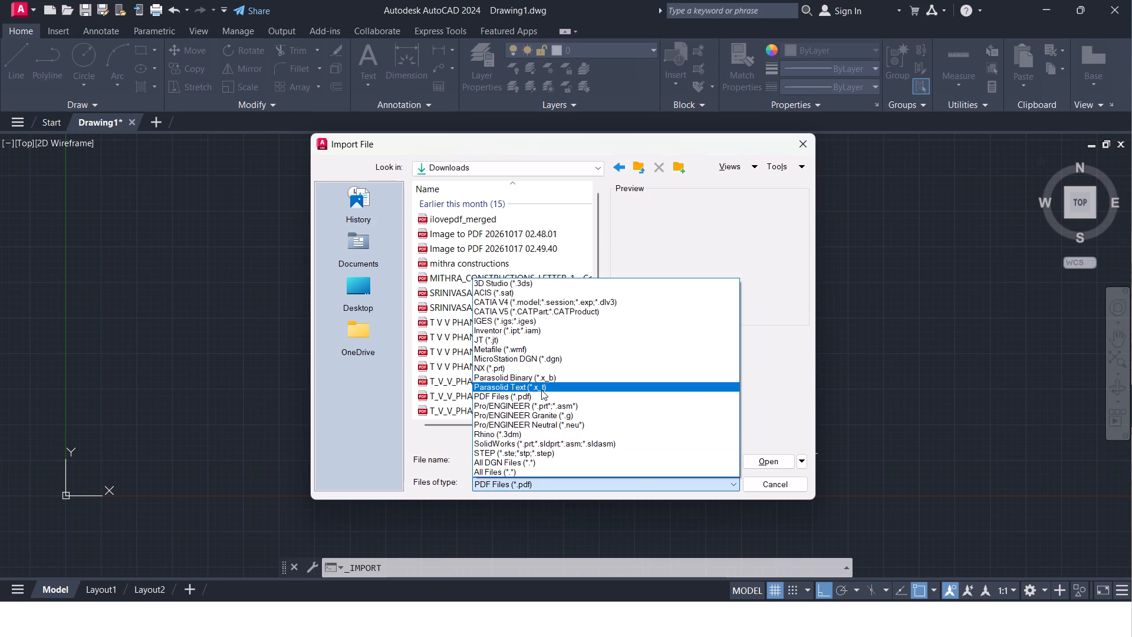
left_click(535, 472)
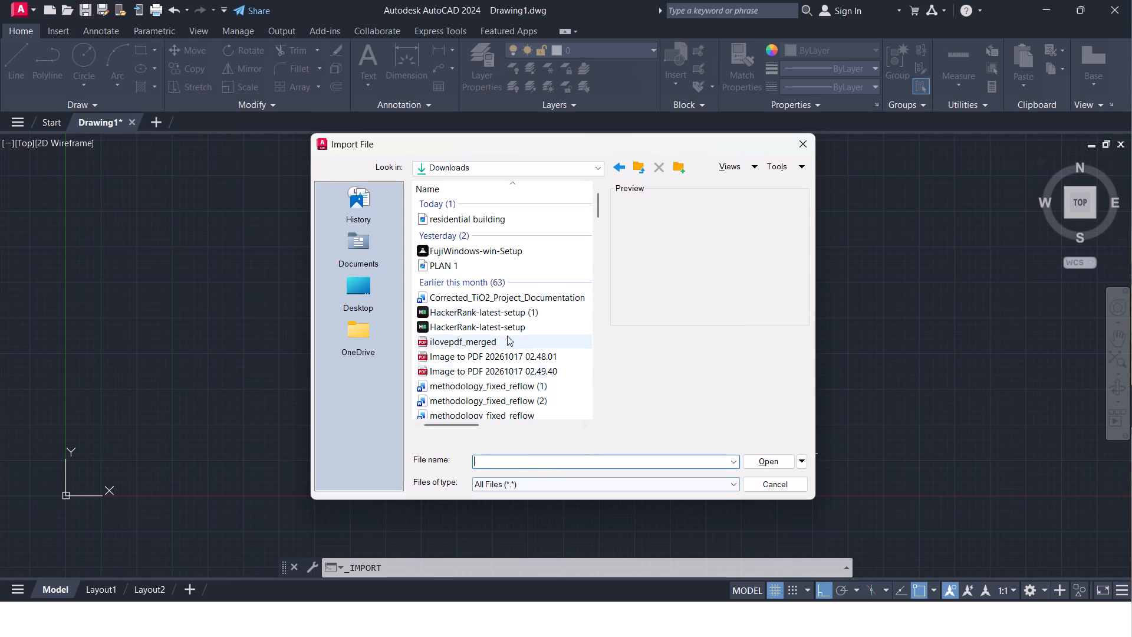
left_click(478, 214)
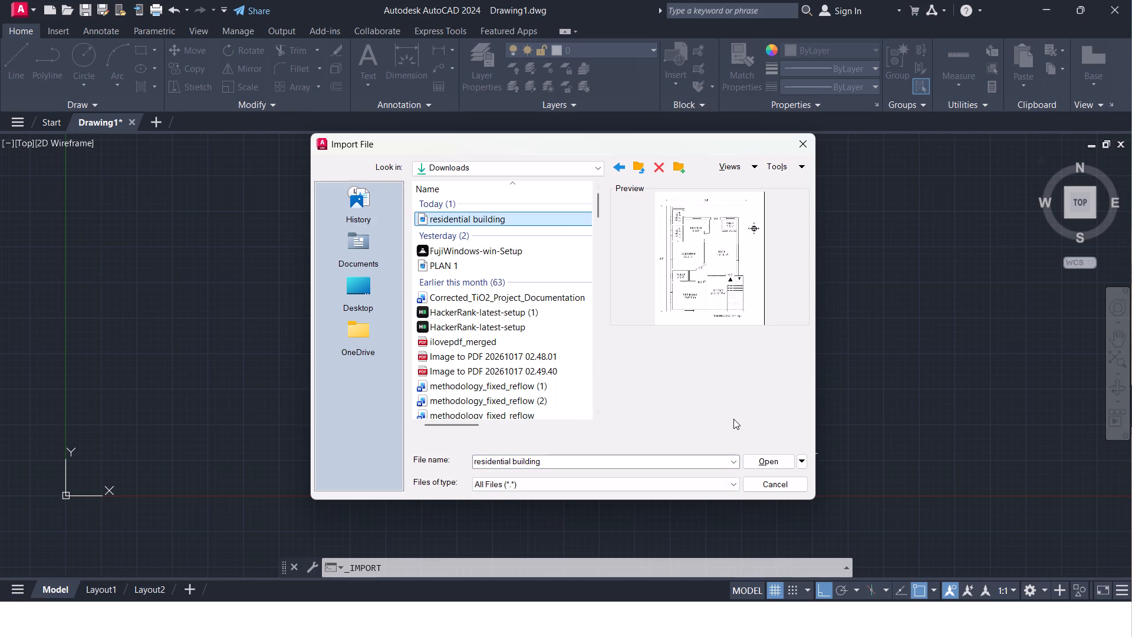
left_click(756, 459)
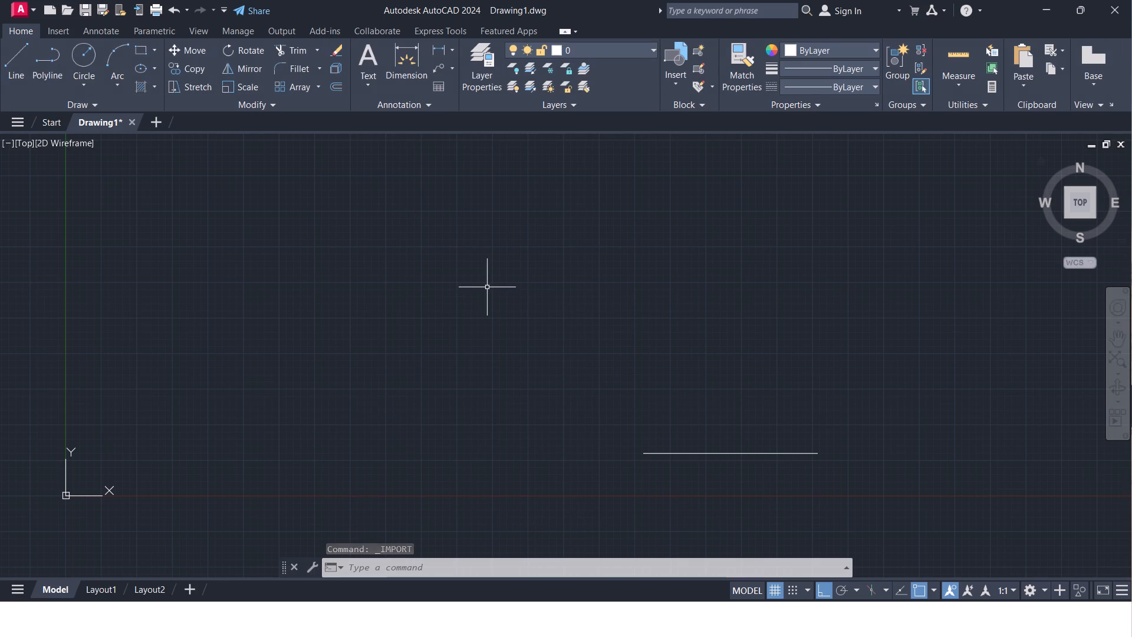
Look through the drawing area around the origin for the imported residential building plan.
left_click(328, 225)
left_click(496, 461)
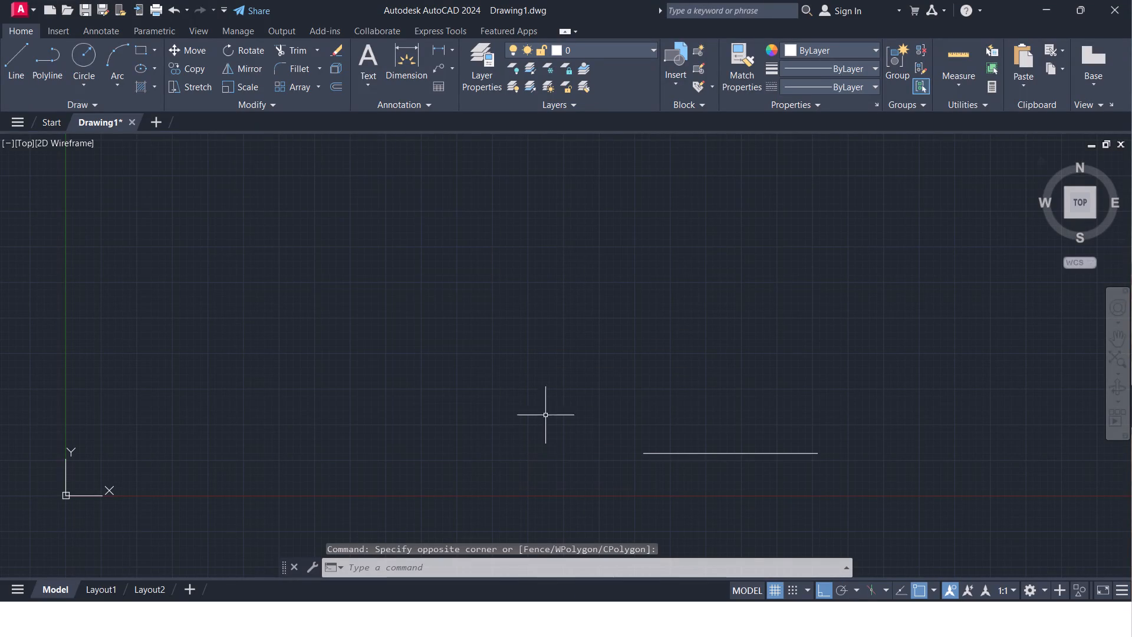
scroll(516, 350, "down", 6)
scroll(532, 396, "down", 2)
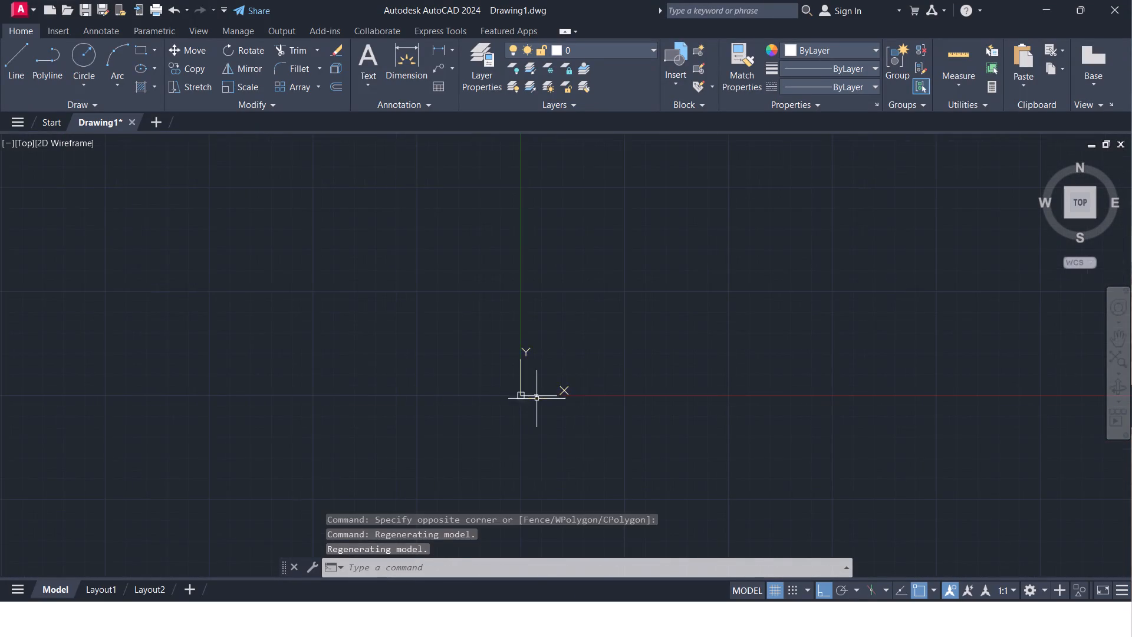
scroll(555, 406, "down", 1)
scroll(651, 386, "down", 7)
middle_click_drag(347, 516, 113, 477)
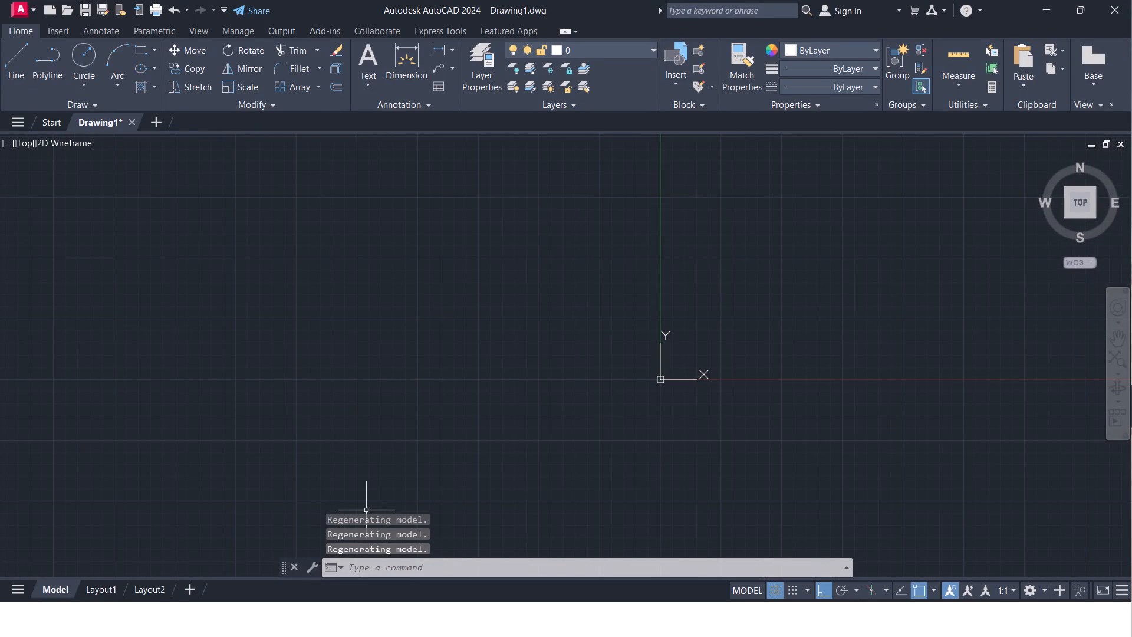
middle_click_drag(113, 477, 112, 477)
middle_click_drag(783, 318, 371, 432)
scroll(404, 369, "down", 4)
scroll(469, 342, "down", 3)
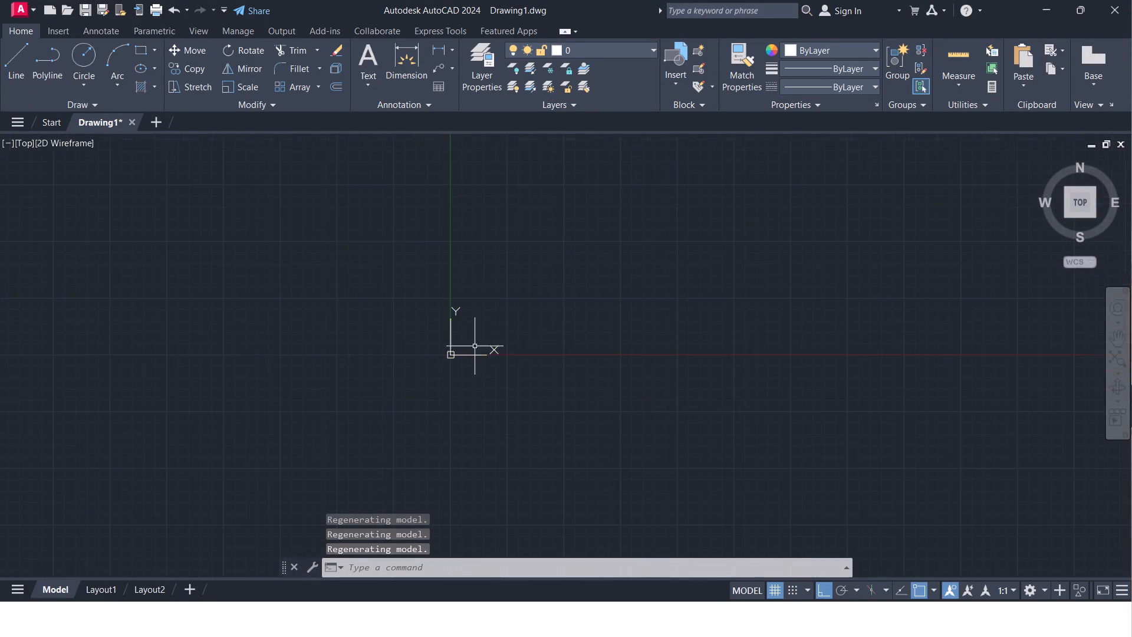
scroll(548, 317, "down", 4)
middle_click_drag(655, 299, 437, 409)
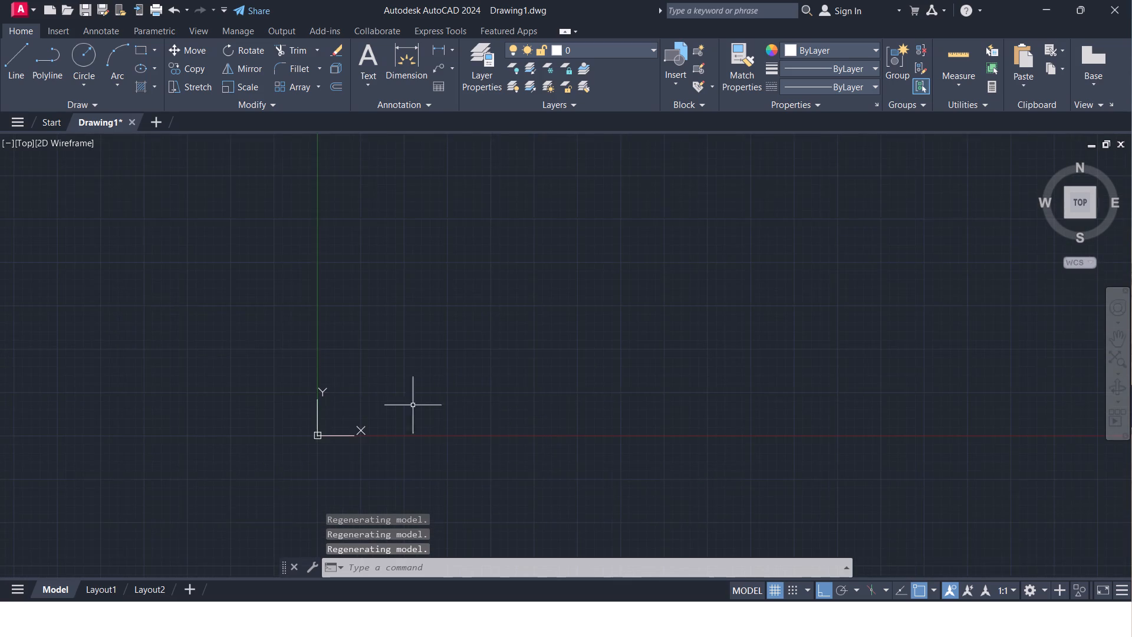
scroll(331, 409, "up", 4)
middle_click_drag(314, 442, 771, 146)
scroll(650, 312, "up", 2)
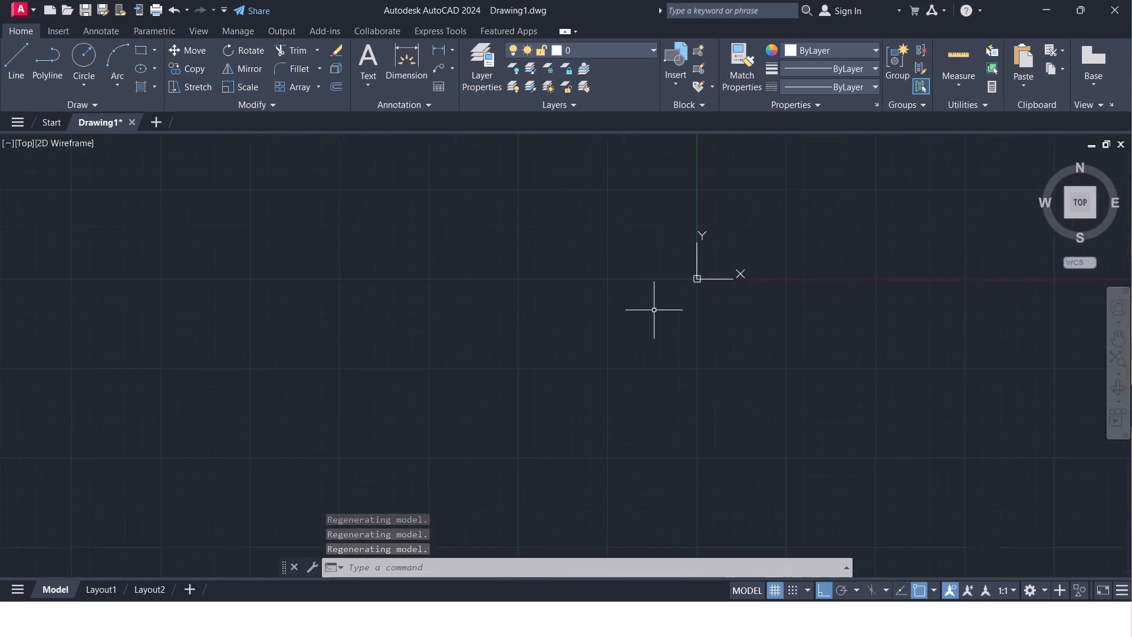
scroll(655, 310, "up", 2)
middle_click_drag(876, 231, 519, 411)
scroll(402, 386, "up", 4)
scroll(651, 316, "up", 5)
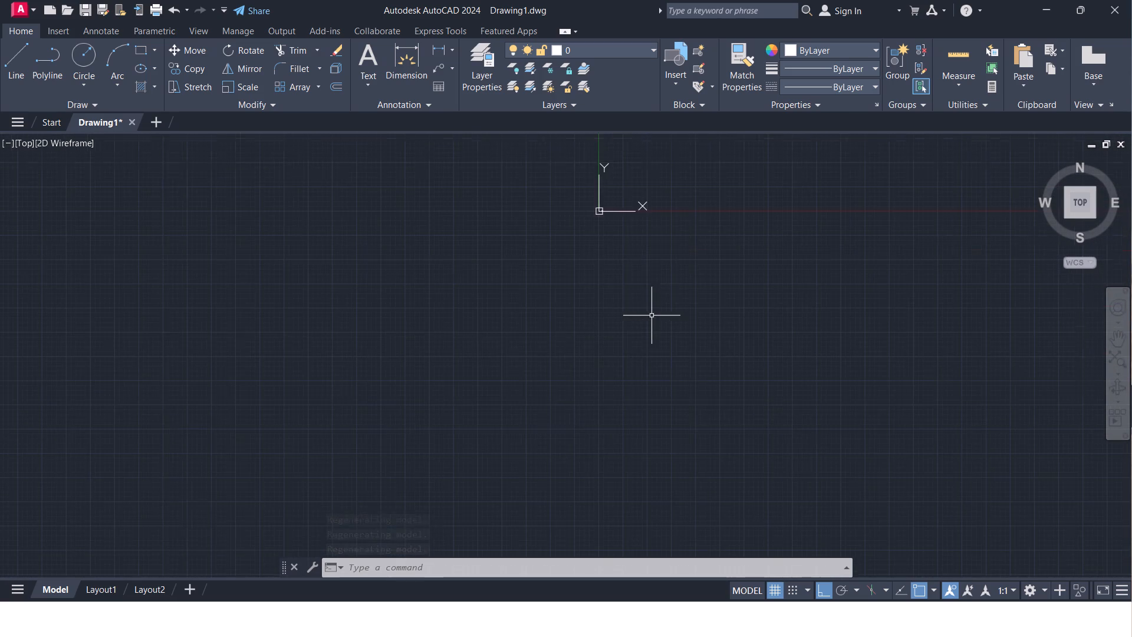
scroll(640, 265, "up", 1)
middle_click_drag(589, 220, 565, 429)
scroll(564, 398, "up", 4)
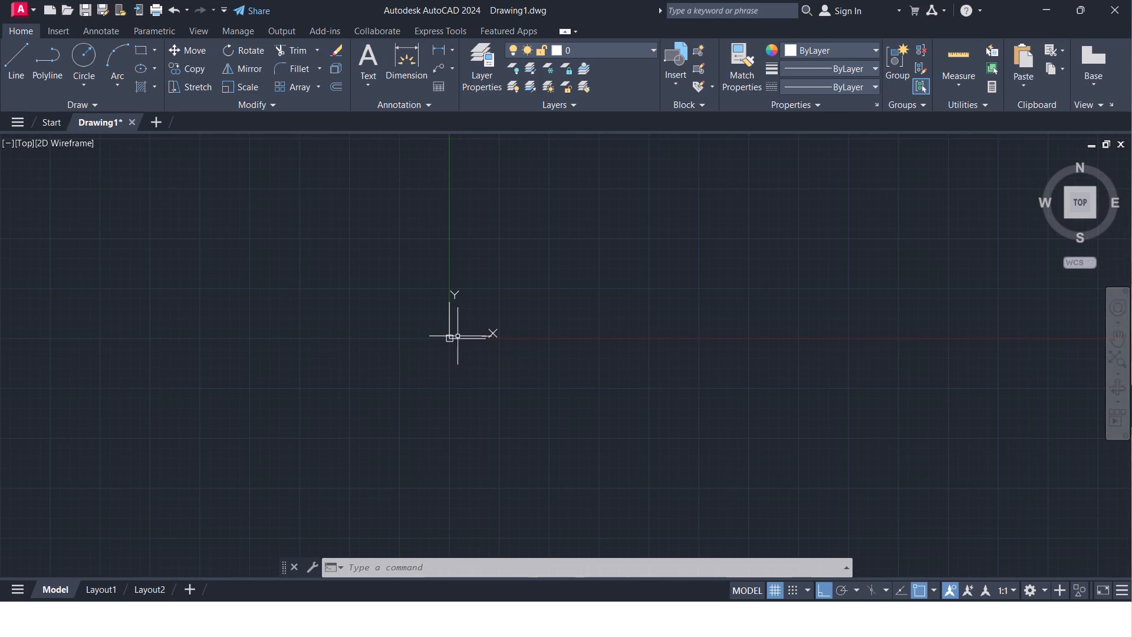
scroll(457, 336, "up", 3)
scroll(559, 335, "up", 4)
scroll(312, 405, "down", 2)
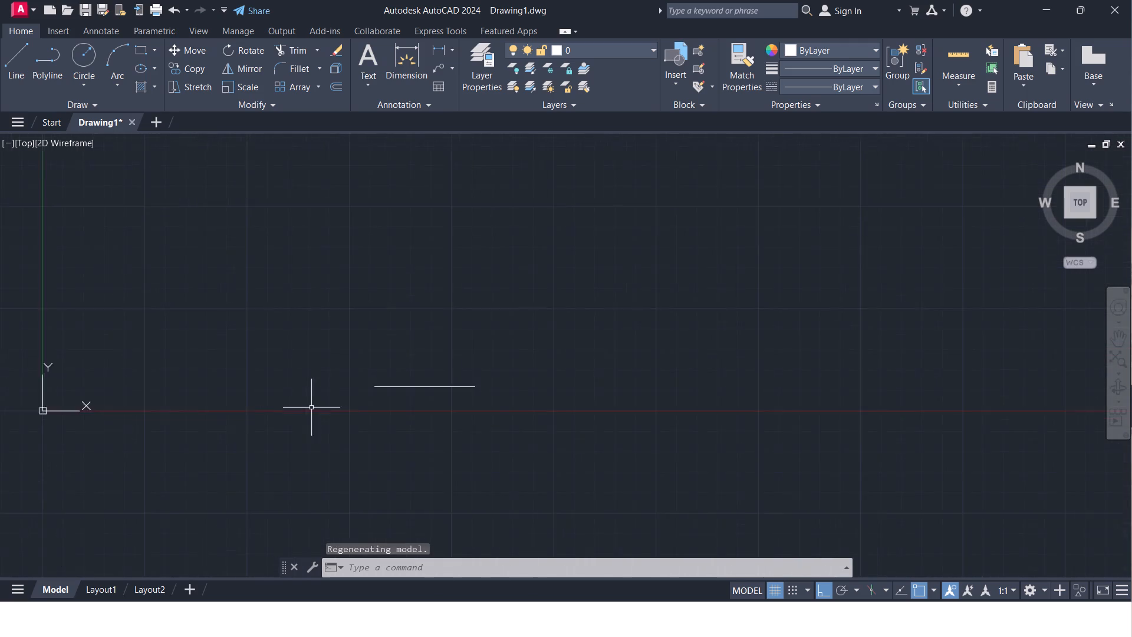
scroll(311, 408, "down", 1)
middle_click_drag(201, 428, 413, 437)
scroll(399, 426, "up", 5)
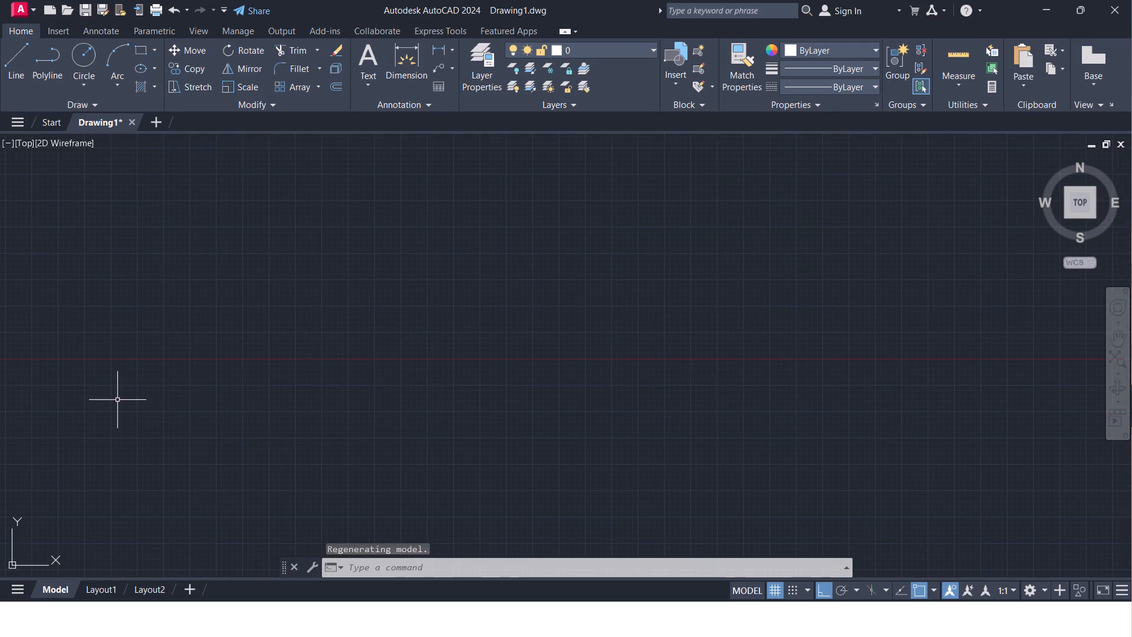
middle_click_drag(119, 399, 772, 326)
scroll(585, 313, "up", 3)
middle_click_drag(593, 308, 593, 324)
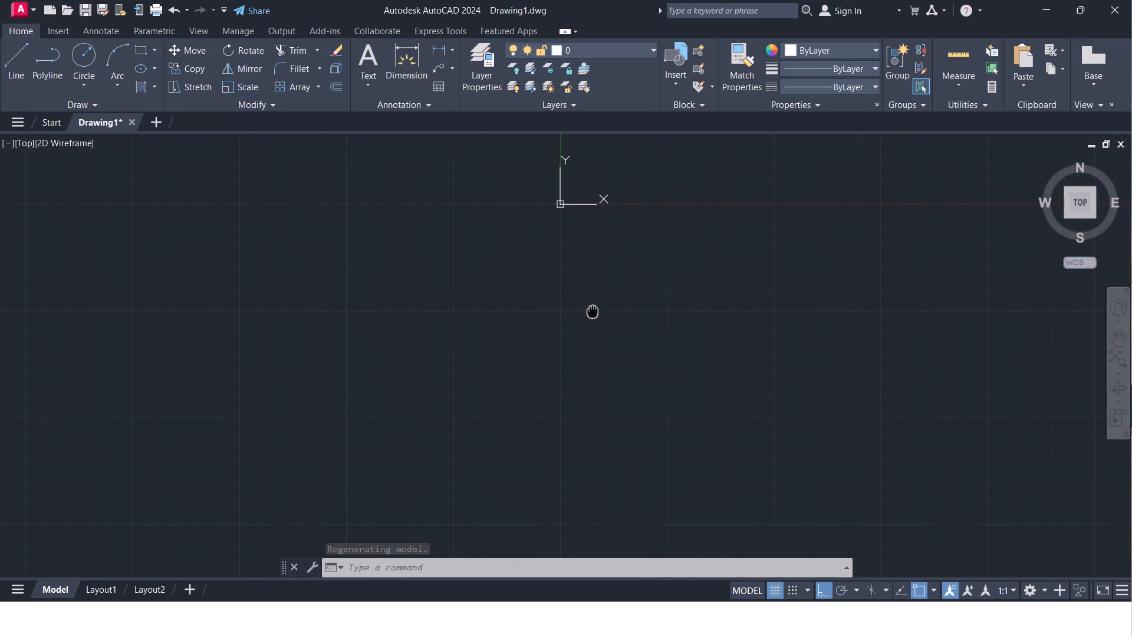
middle_click_drag(593, 324, 518, 519)
scroll(541, 394, "down", 11)
middle_click_drag(703, 346, 456, 426)
scroll(700, 349, "down", 1)
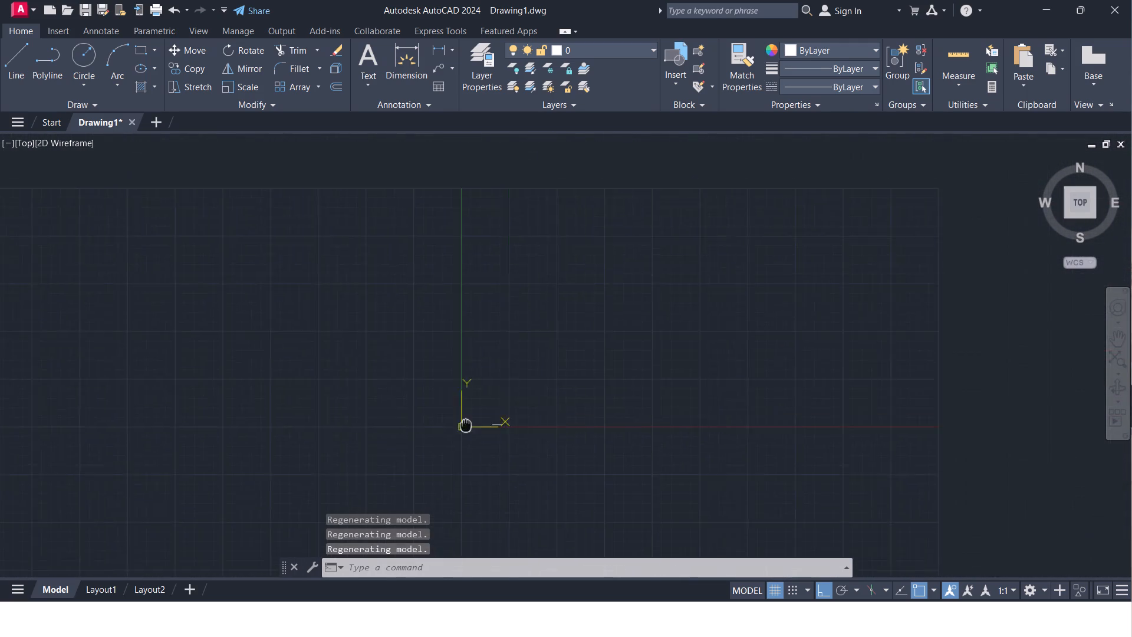
middle_click_drag(456, 426, 450, 426)
scroll(472, 400, "down", 3)
scroll(655, 339, "down", 2)
middle_click_drag(654, 340, 192, 465)
scroll(364, 396, "down", 1)
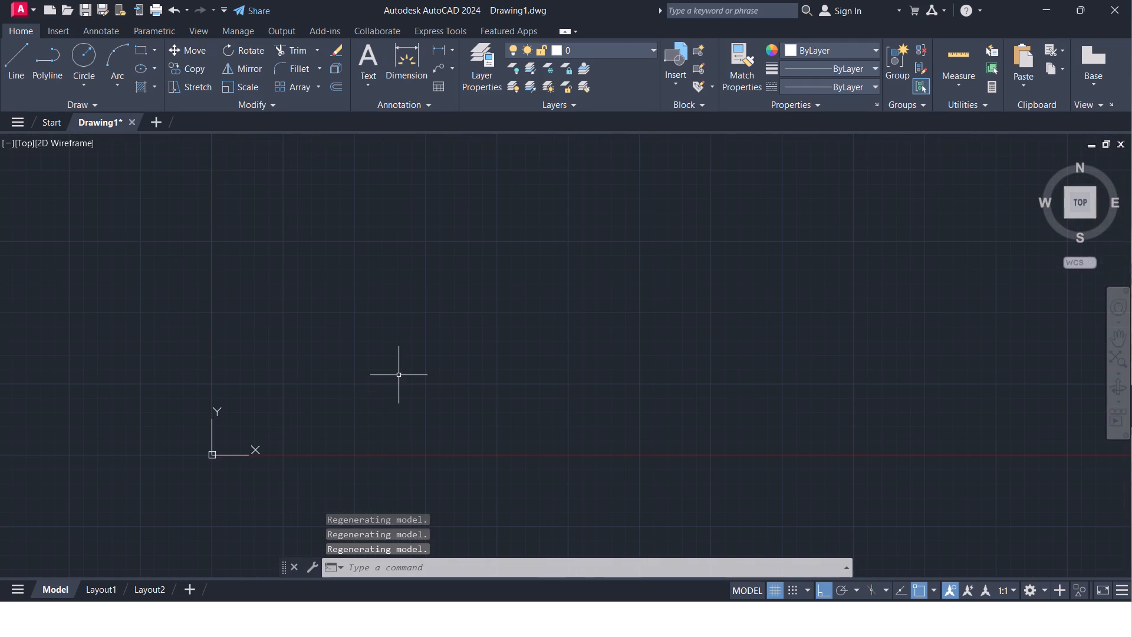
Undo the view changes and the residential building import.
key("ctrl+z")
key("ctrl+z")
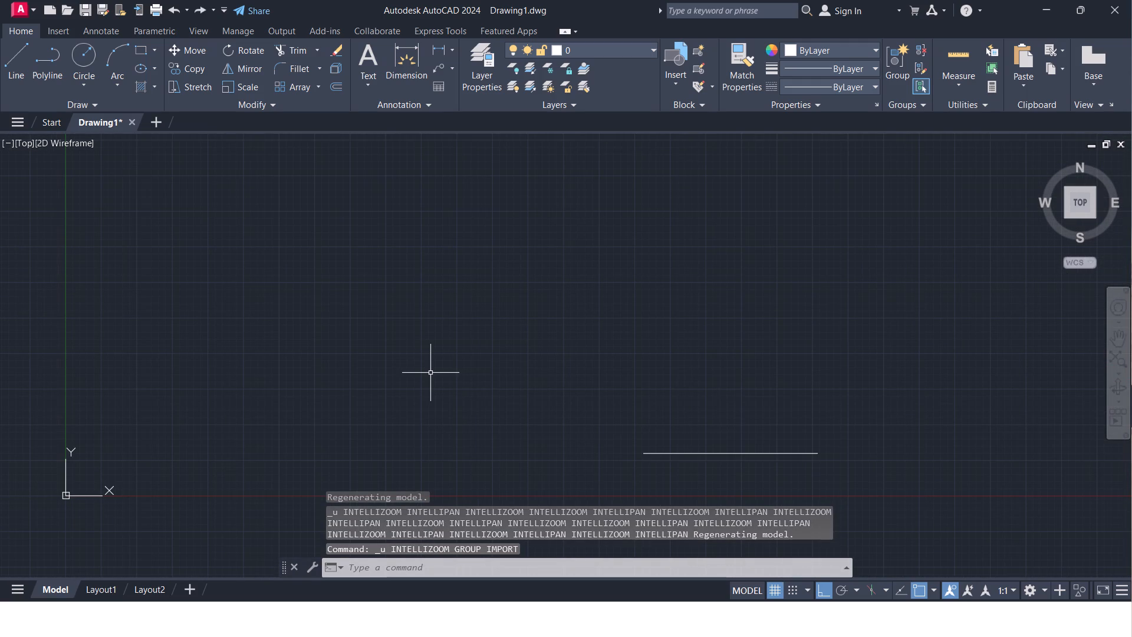
Undo the earlier drawing setup, going back through the line, zoom, LIMMAX, dimension style and units changes.
key("ctrl+z")
key("ctrl+z")
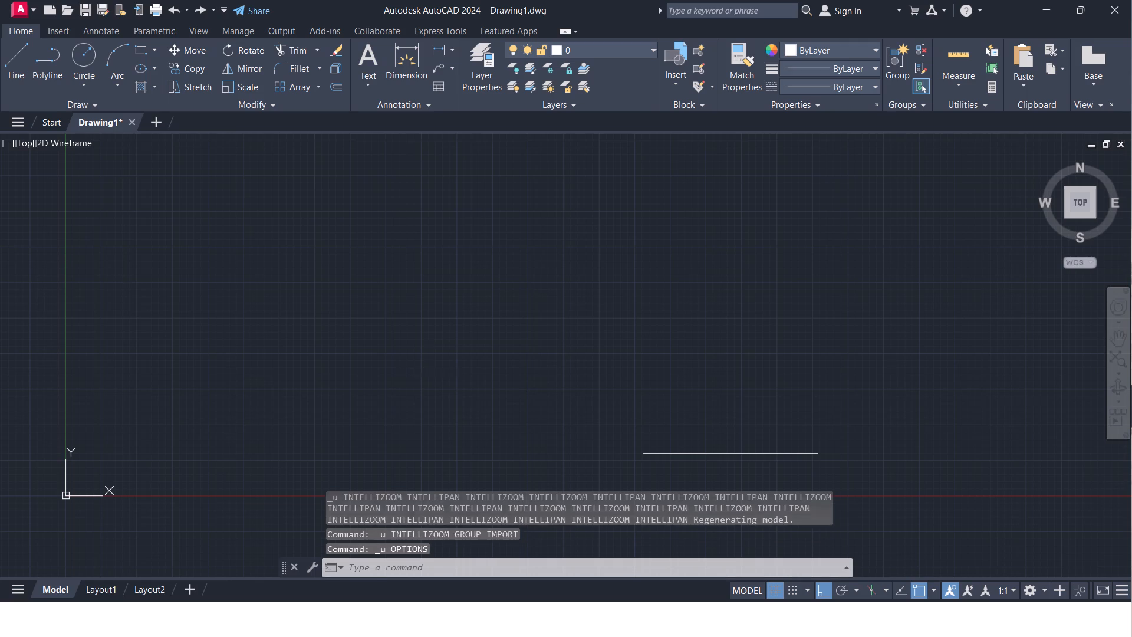
key("ctrl+z")
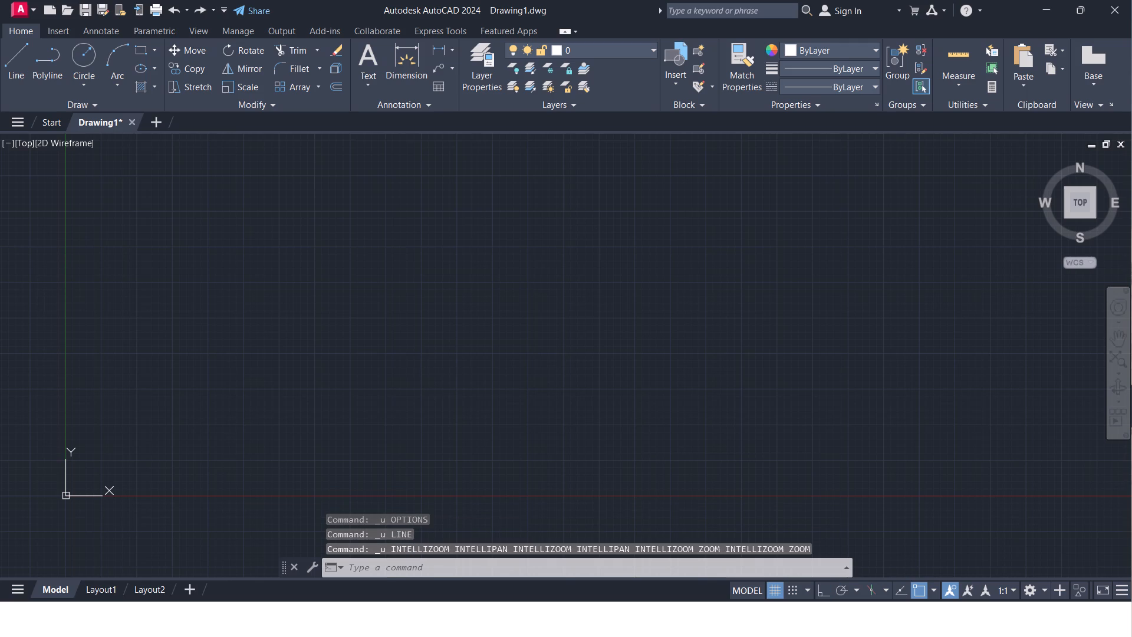
key("ctrl+z")
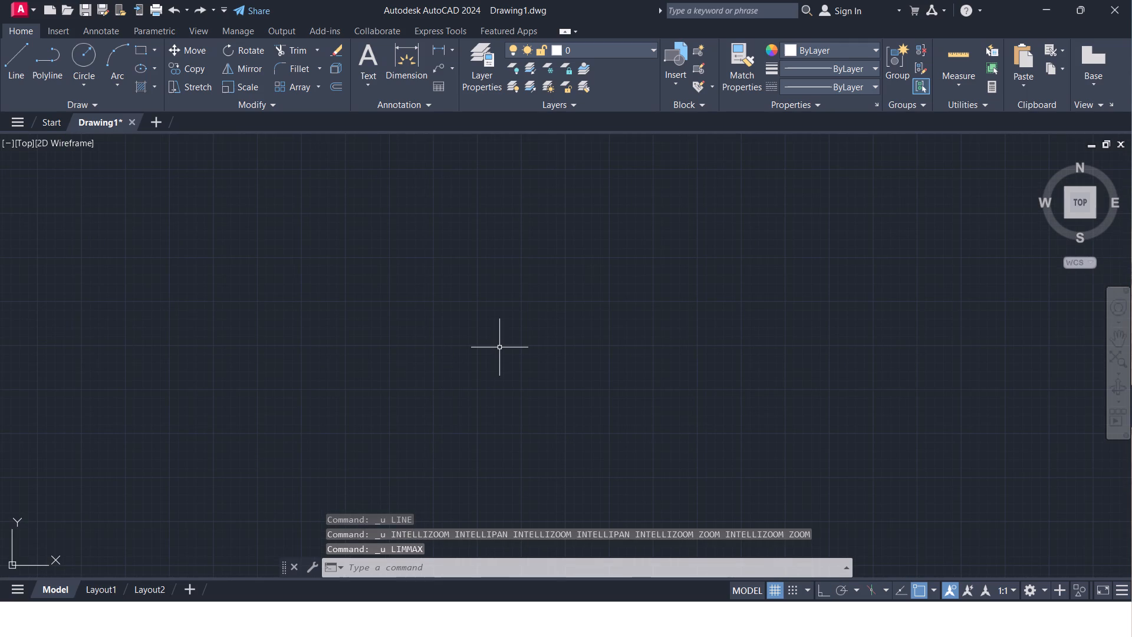
key("ctrl+z")
scroll(496, 348, "down", 5)
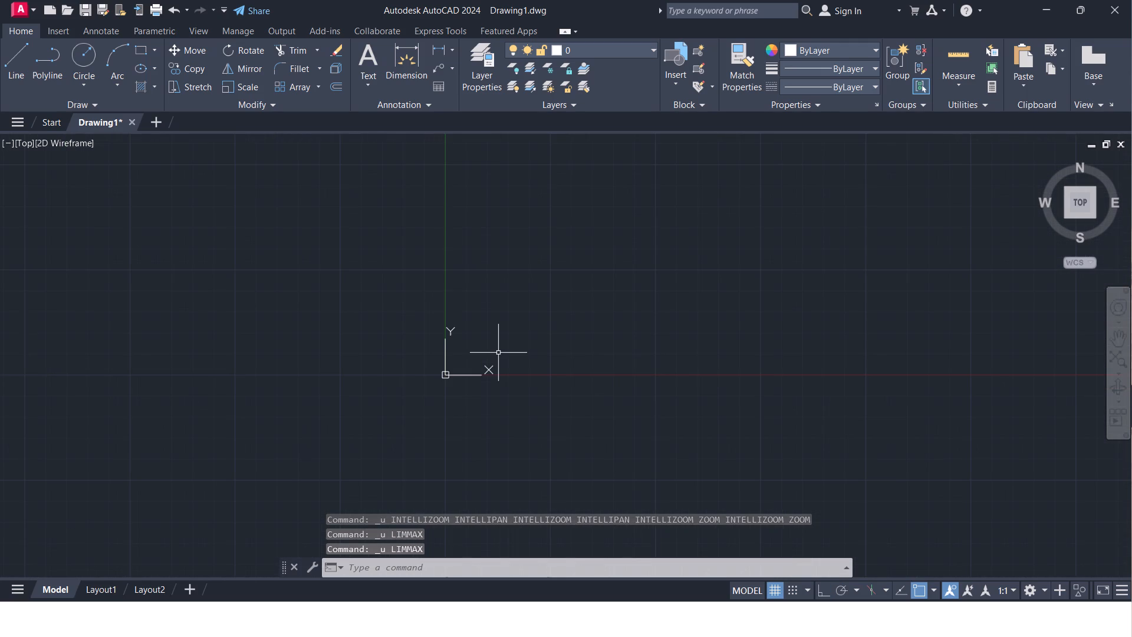
key("ctrl+z")
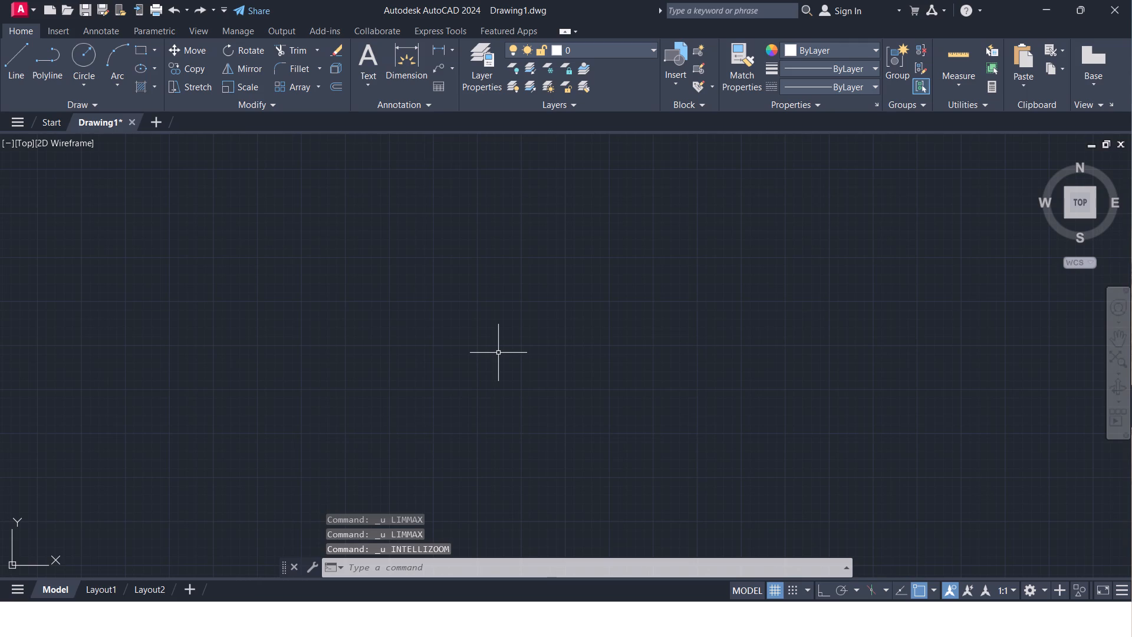
key("ctrl+z")
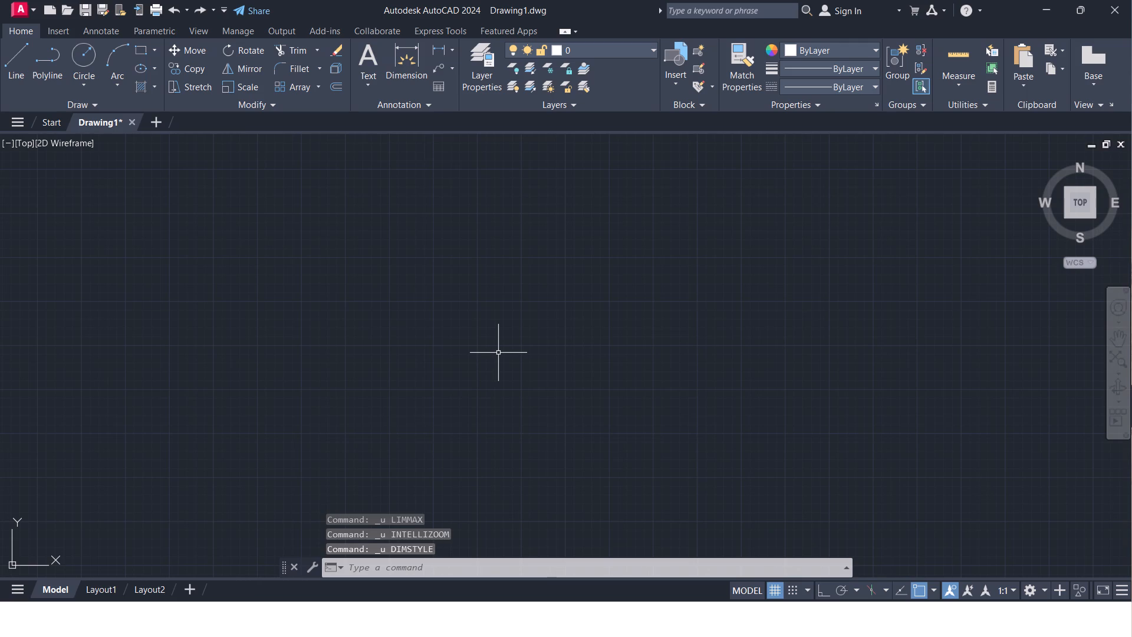
key("ctrl+z")
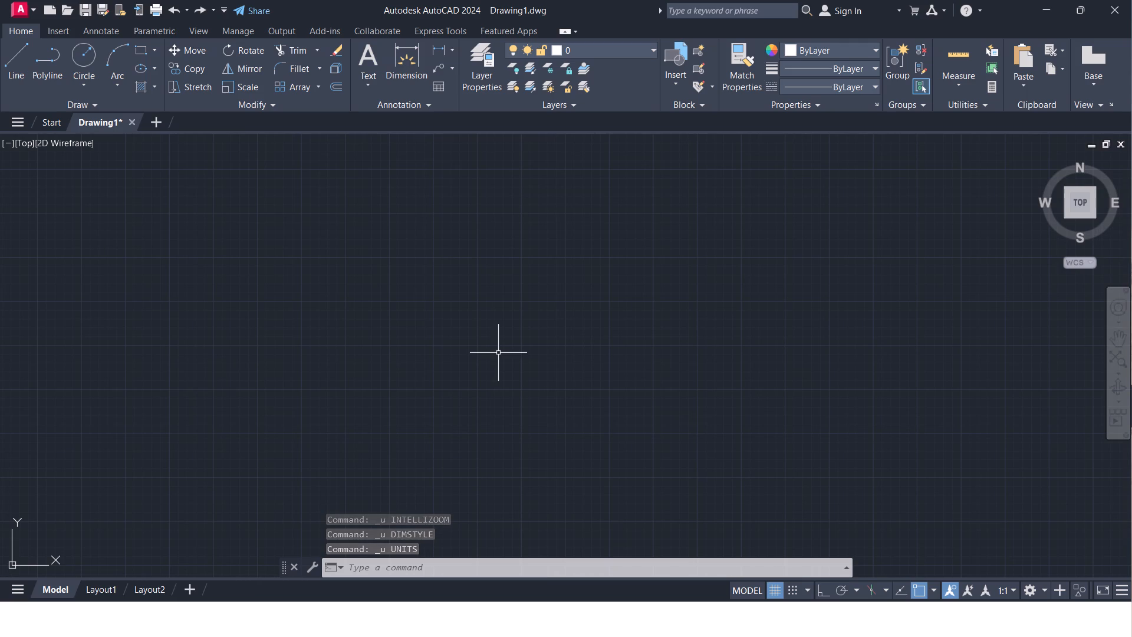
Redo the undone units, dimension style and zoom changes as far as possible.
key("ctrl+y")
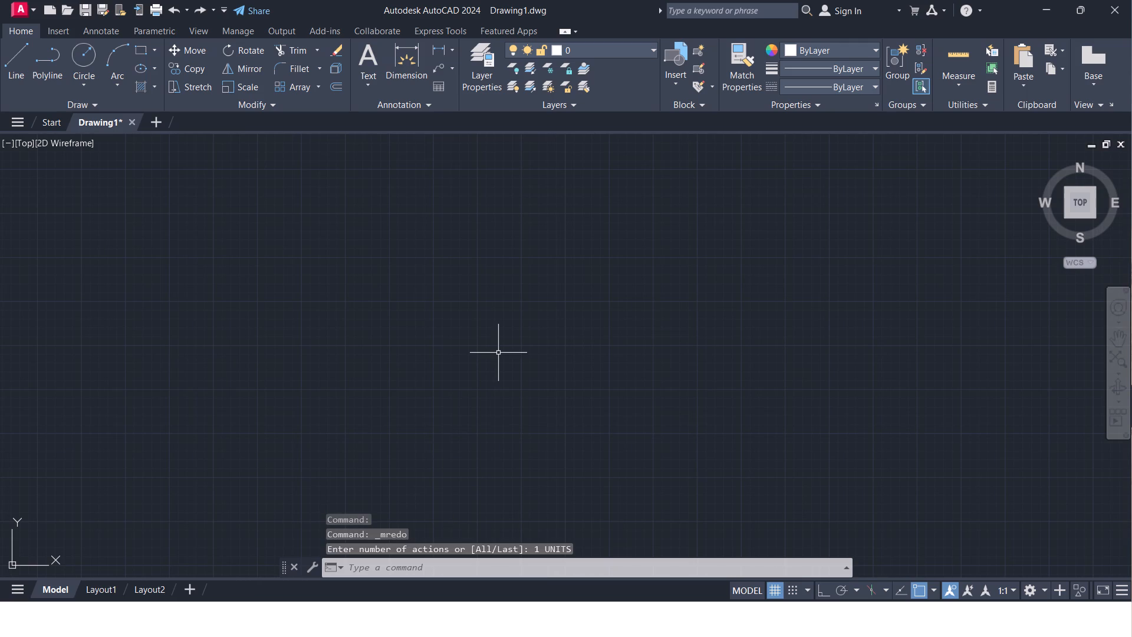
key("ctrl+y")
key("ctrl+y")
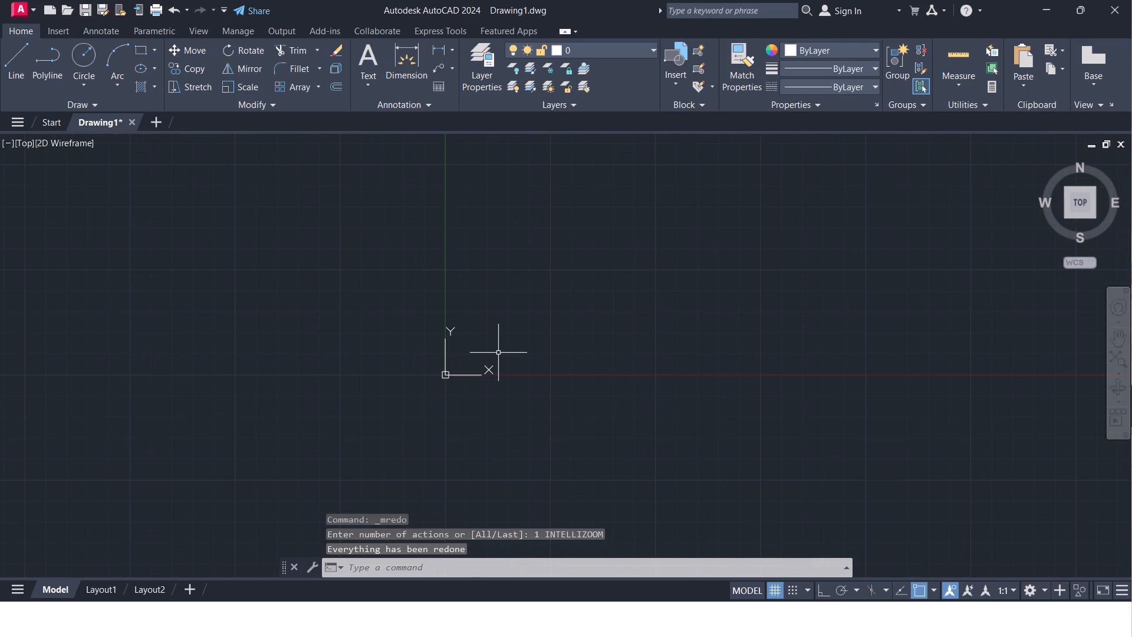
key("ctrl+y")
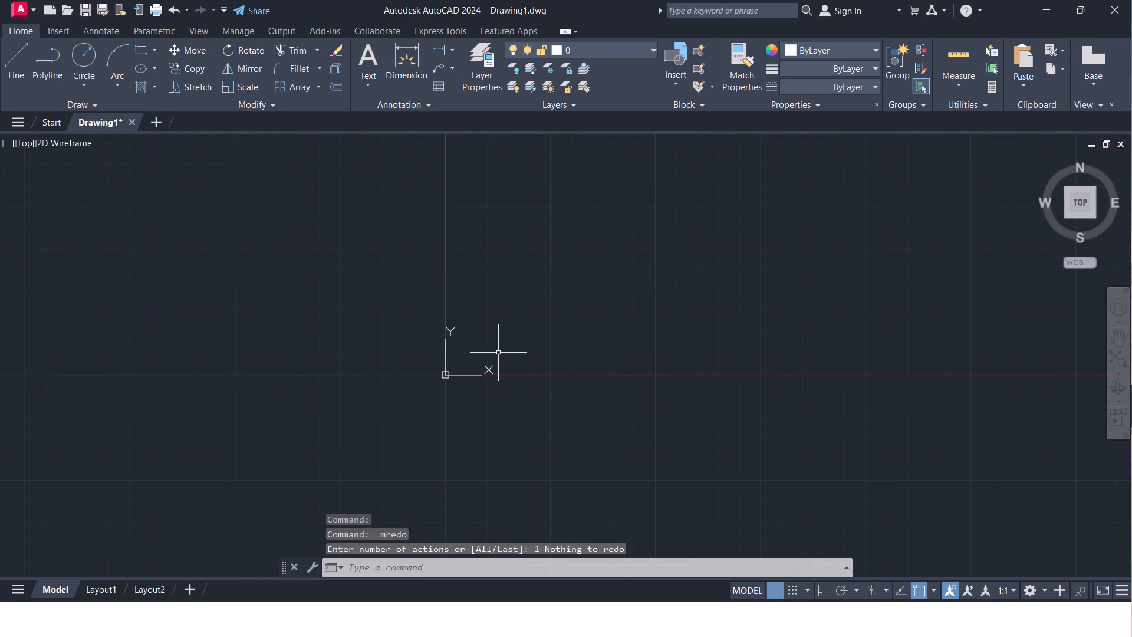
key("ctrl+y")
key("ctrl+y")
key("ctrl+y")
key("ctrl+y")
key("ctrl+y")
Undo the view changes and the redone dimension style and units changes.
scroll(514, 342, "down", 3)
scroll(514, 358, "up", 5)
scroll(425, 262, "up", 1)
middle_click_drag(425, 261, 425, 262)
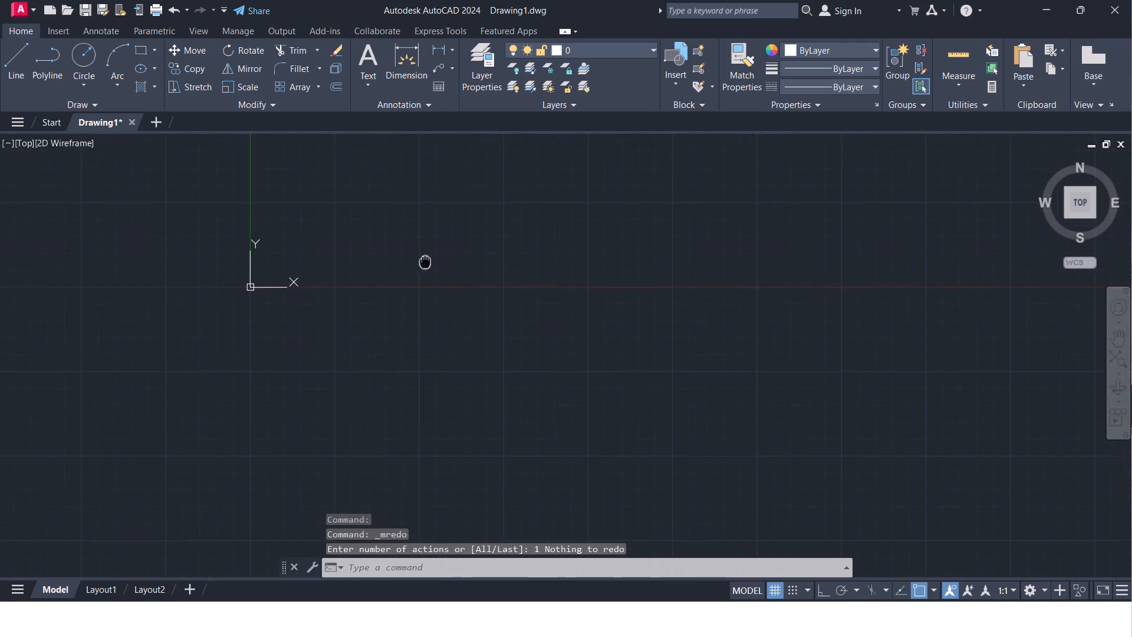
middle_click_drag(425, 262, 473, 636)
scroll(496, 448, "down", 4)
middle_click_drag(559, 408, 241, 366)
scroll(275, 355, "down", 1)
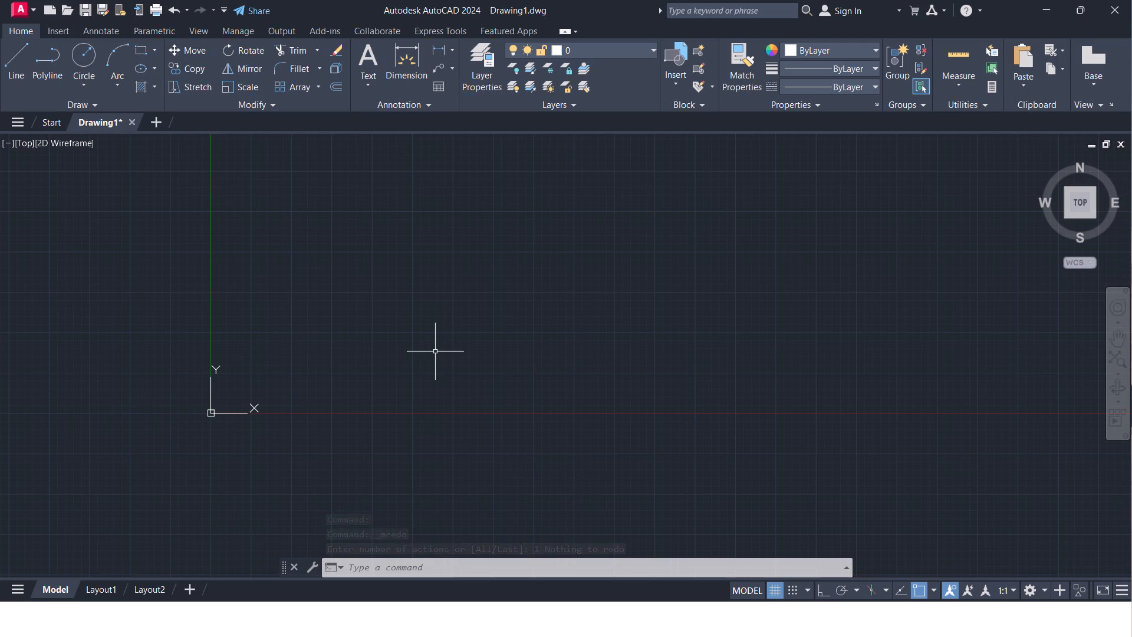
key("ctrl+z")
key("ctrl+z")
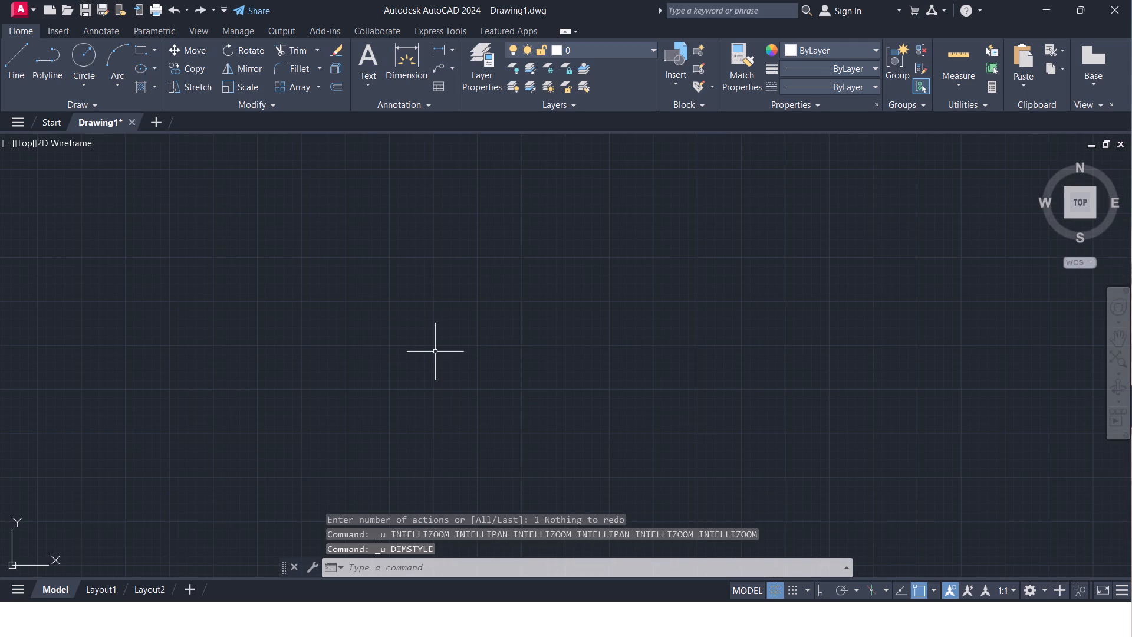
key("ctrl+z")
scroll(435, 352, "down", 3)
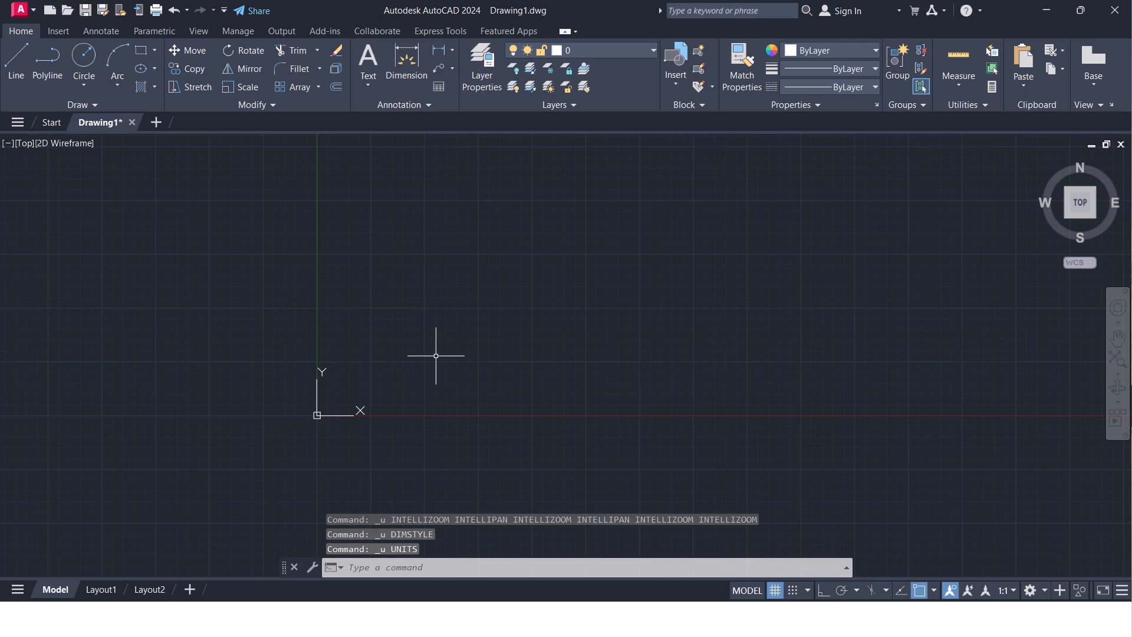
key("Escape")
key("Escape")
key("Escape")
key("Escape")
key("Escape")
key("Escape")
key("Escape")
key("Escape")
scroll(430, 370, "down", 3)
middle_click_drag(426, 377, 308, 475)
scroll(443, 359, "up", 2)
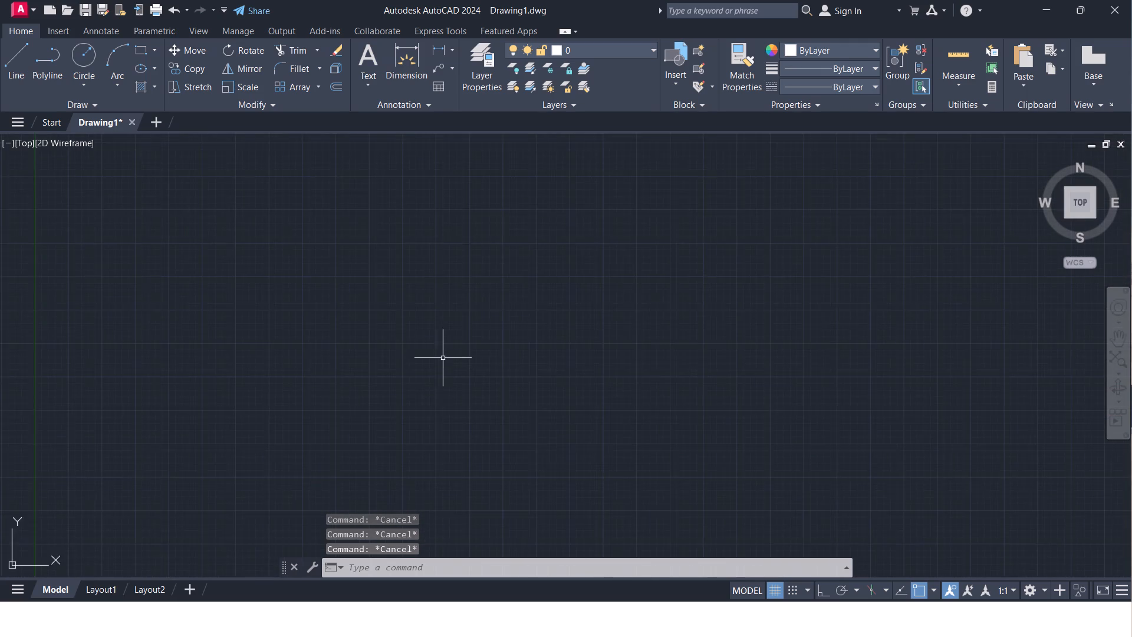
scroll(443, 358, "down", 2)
Set the drawing units to Architectural length with 0'-0 1/4" precision and Inches as the insertion scale.
type("un")
key("Return")
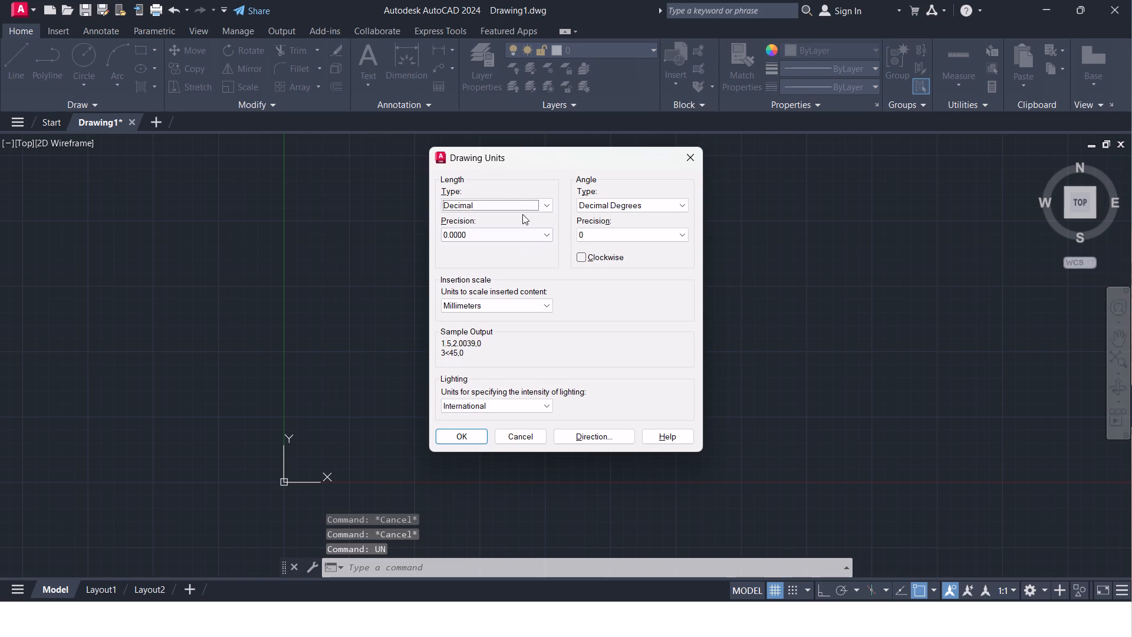
left_click(545, 204)
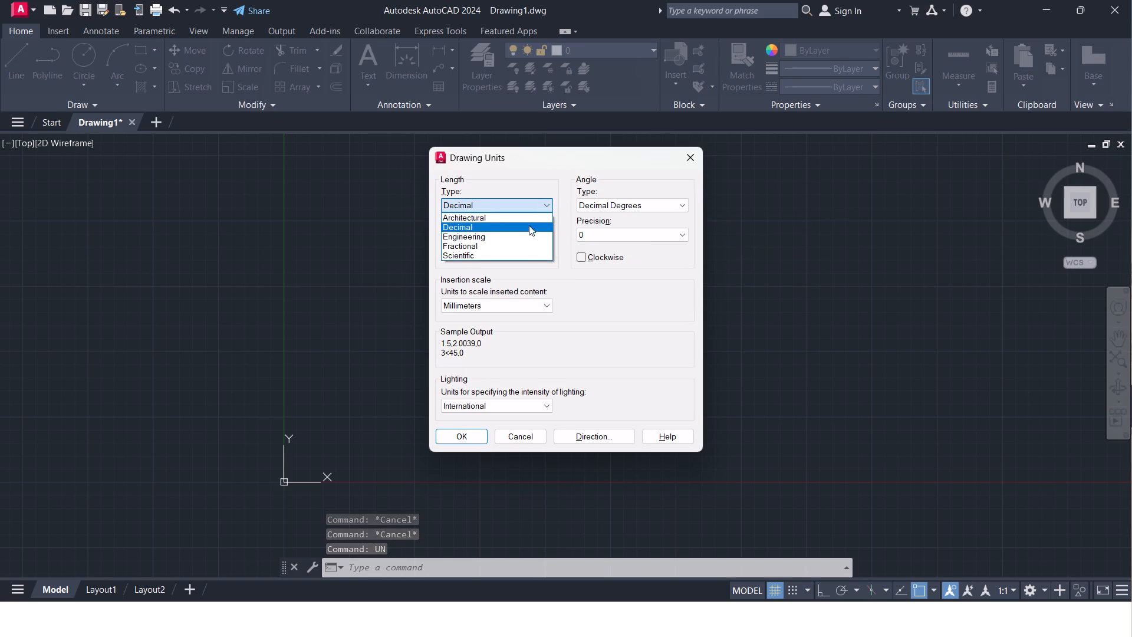
left_click(507, 214)
left_click(506, 233)
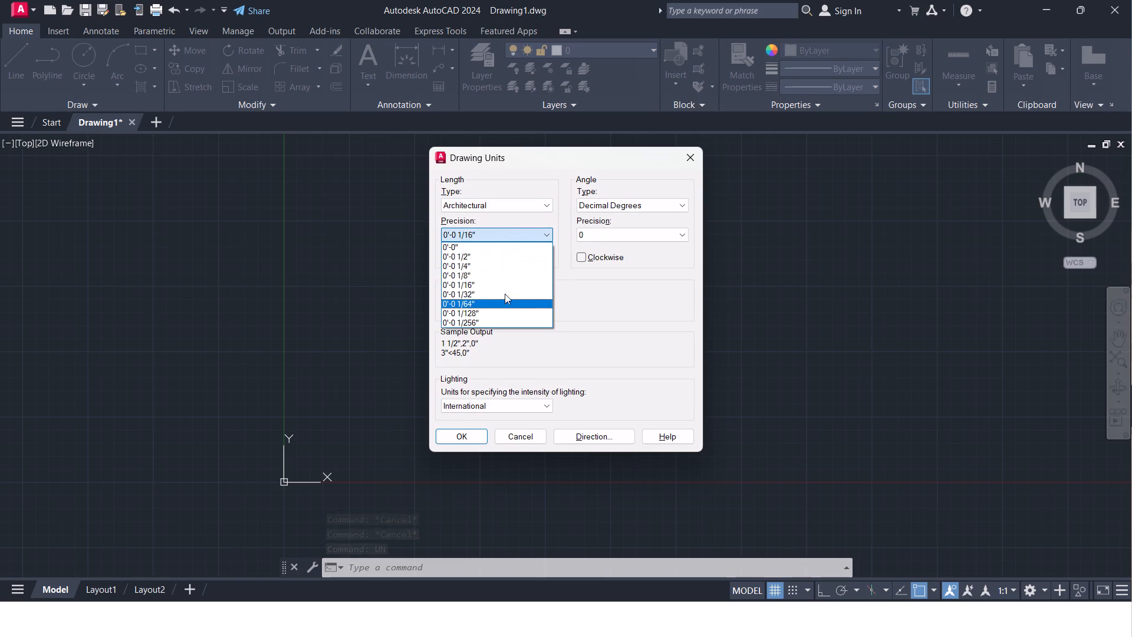
left_click(501, 266)
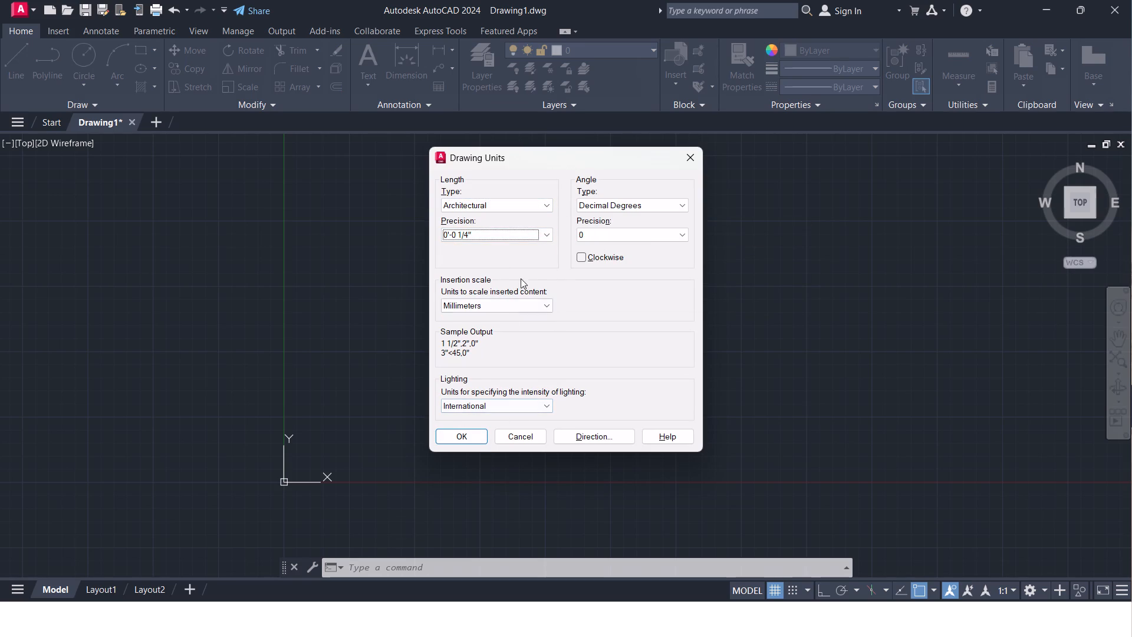
left_click(526, 304)
left_click(472, 327)
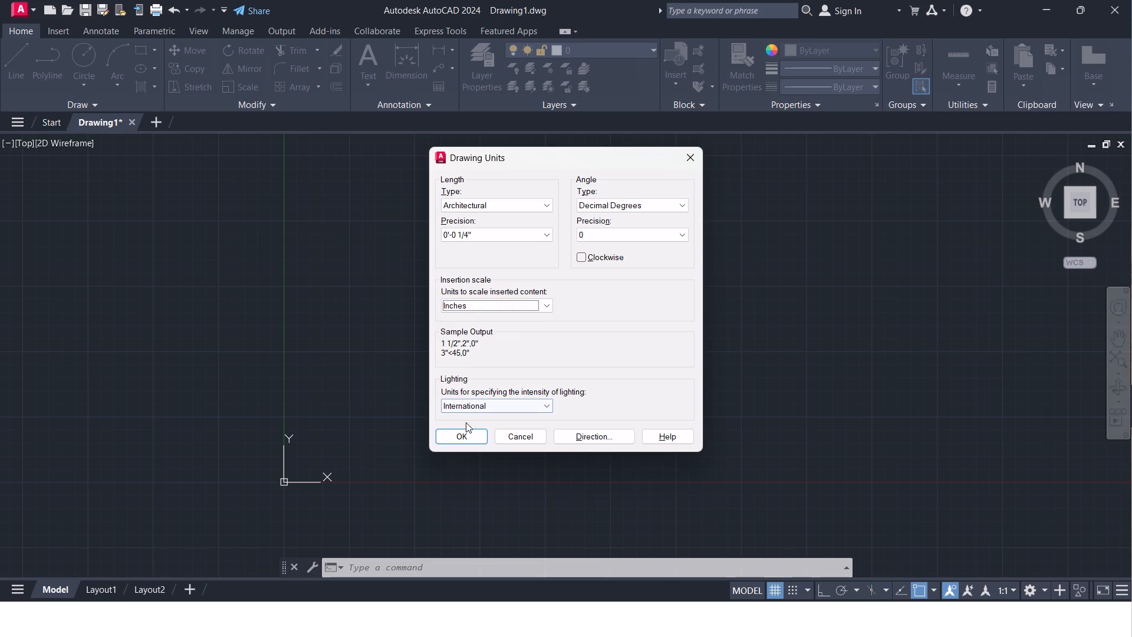
left_click(468, 434)
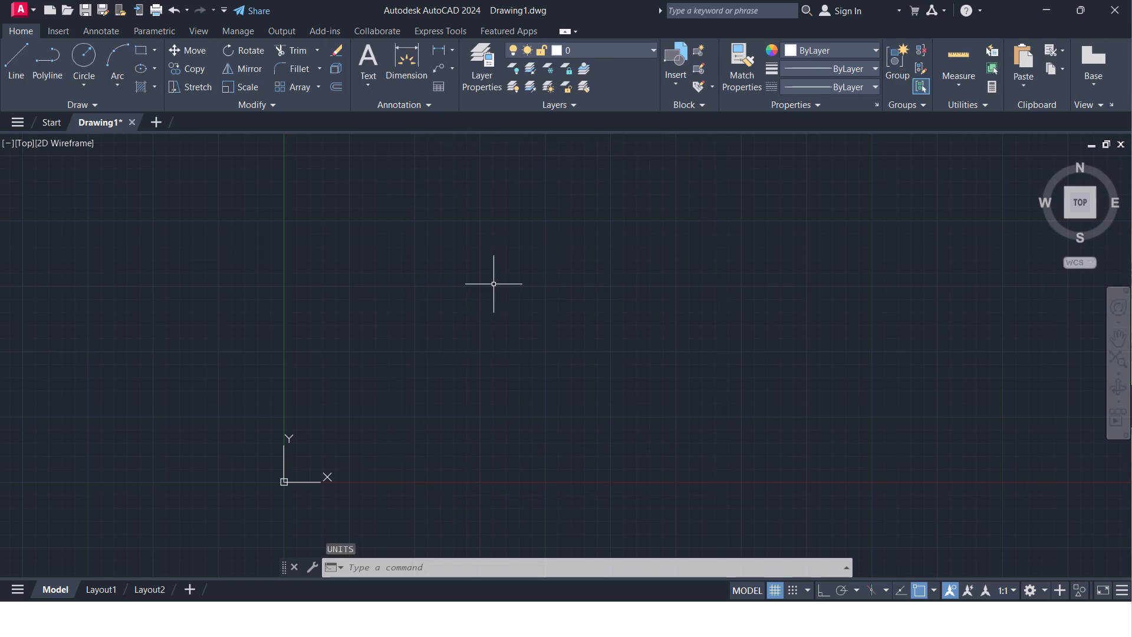
In the ISO-25 dimension style, set the primary unit format to Architectural and suppress 0 feet and 0 inches.
type("dims")
key("Return")
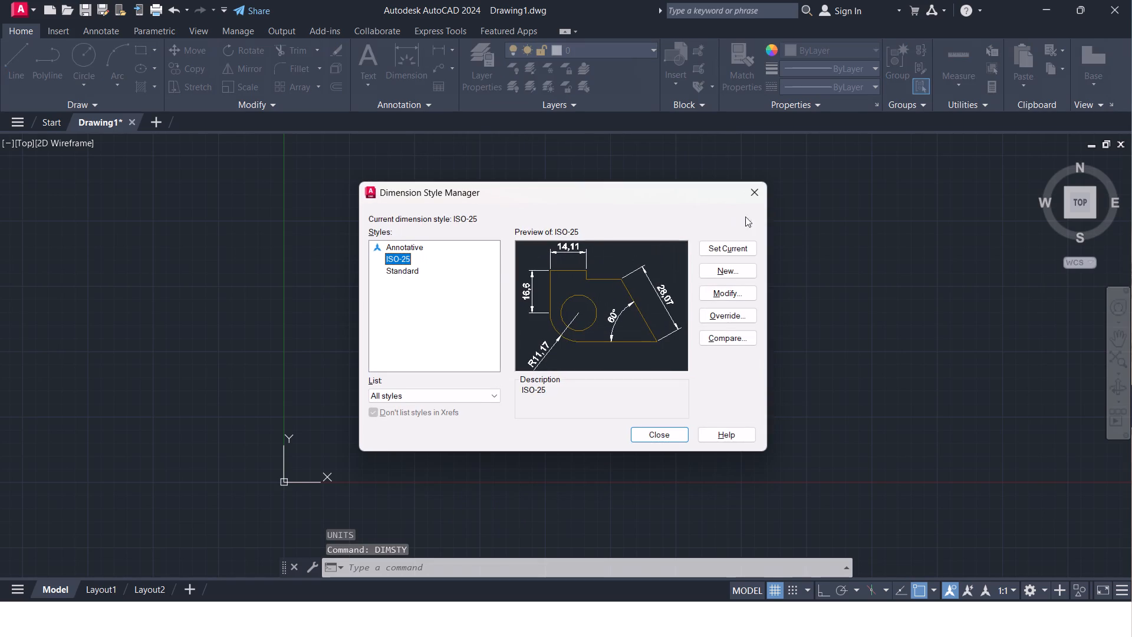
left_click(723, 292)
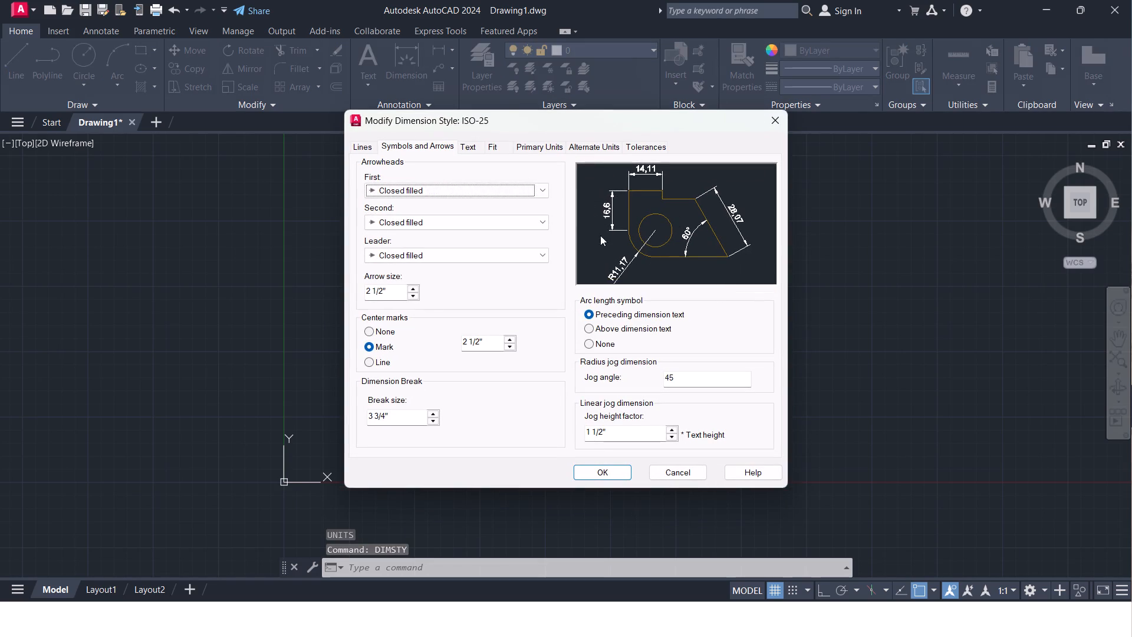
left_click(486, 146)
left_click(530, 143)
left_click(495, 180)
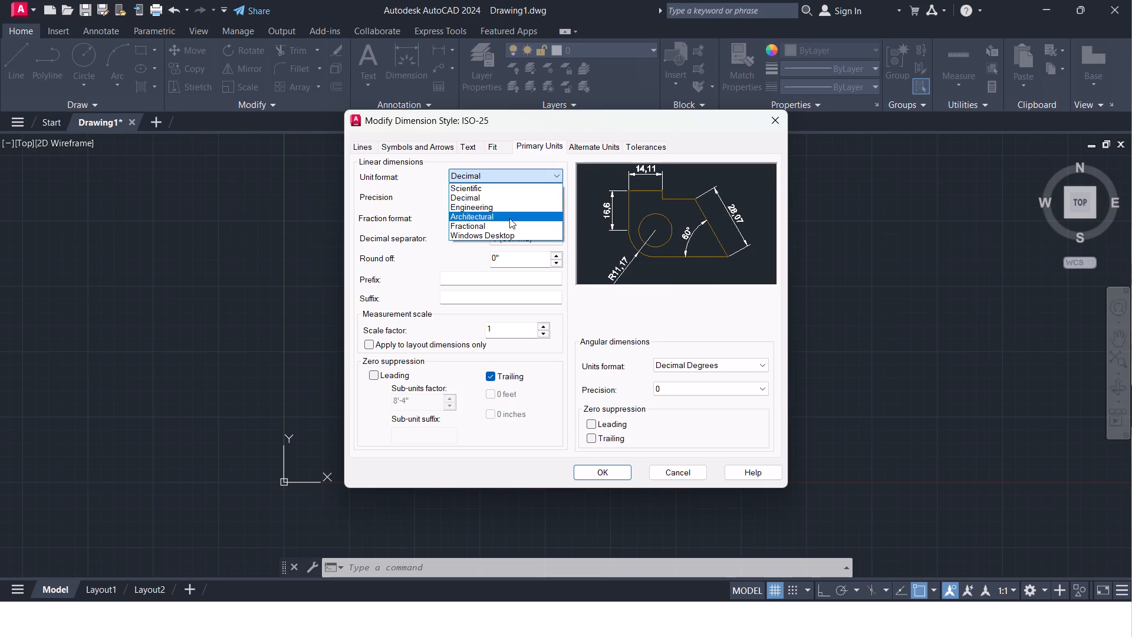
left_click(509, 216)
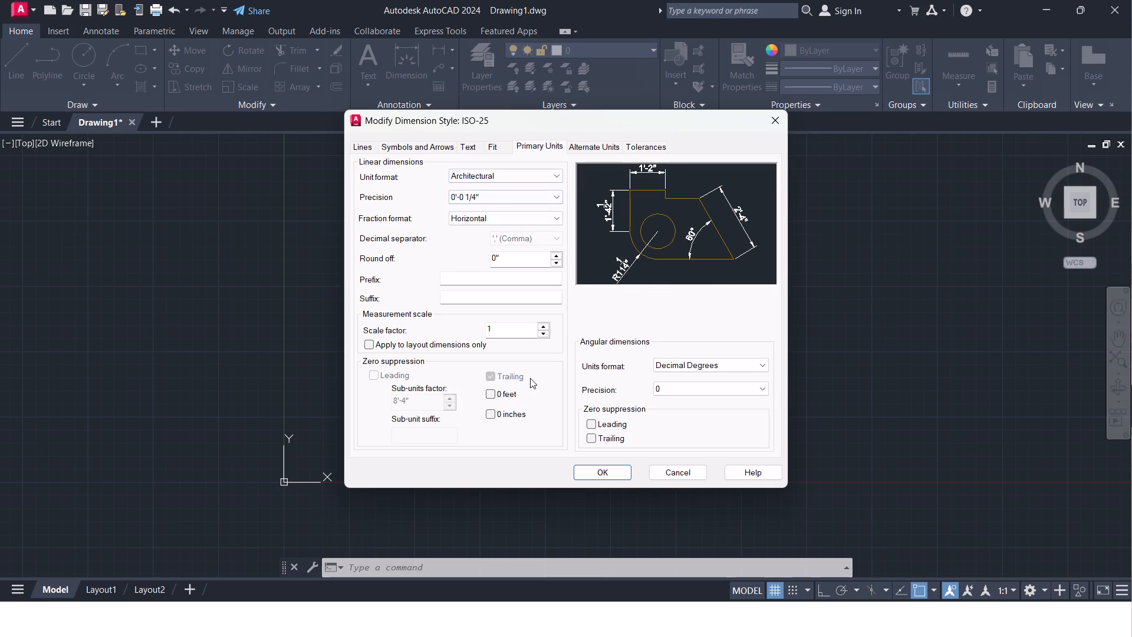
left_click(488, 394)
left_click(489, 415)
Set the ISO-25 dimension style's text height to 5'.
left_click(477, 147)
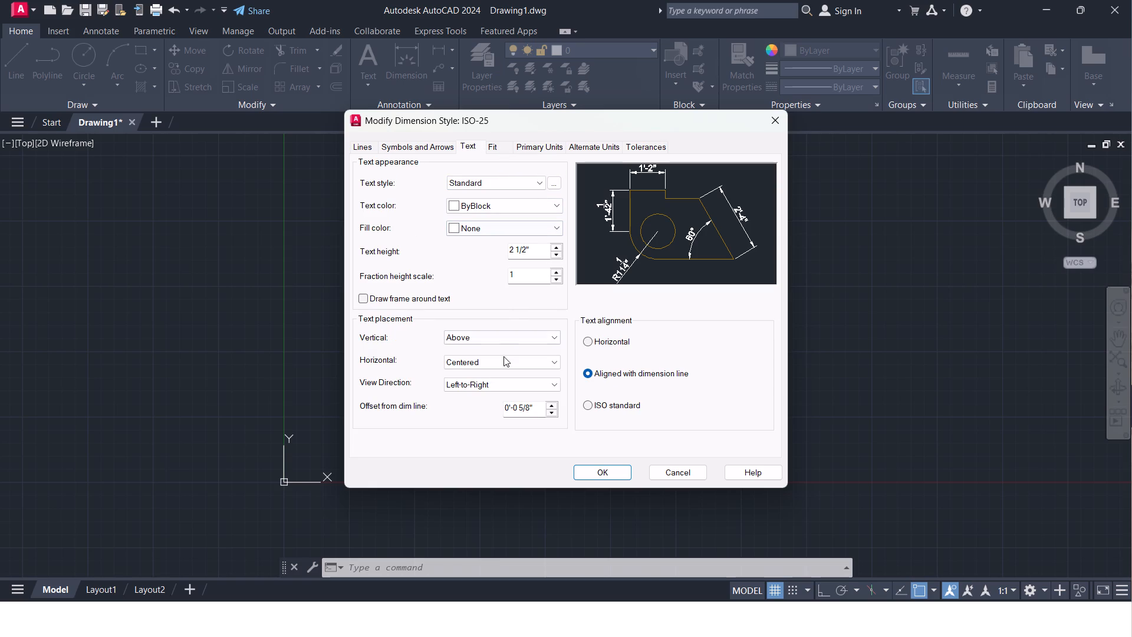
left_click(534, 254)
key("BackSpace")
key("BackSpace")
key("BackSpace")
key("BackSpace")
key("BackSpace")
key("BackSpace")
key("BackSpace")
key("BackSpace")
key("BackSpace")
key("BackSpace")
type("5'")
key("Return")
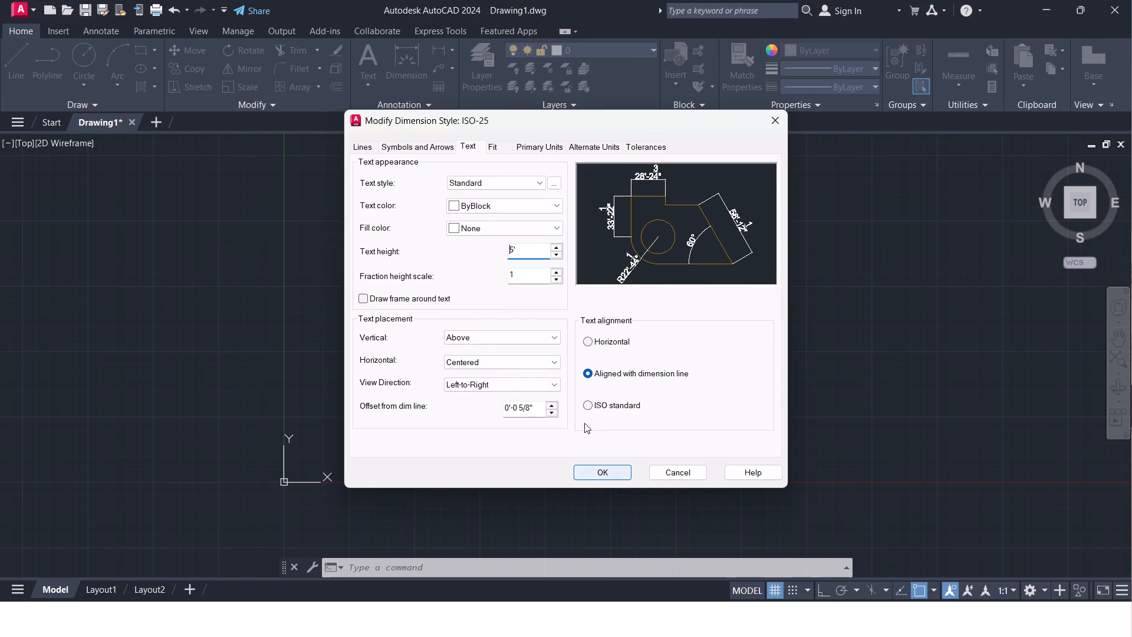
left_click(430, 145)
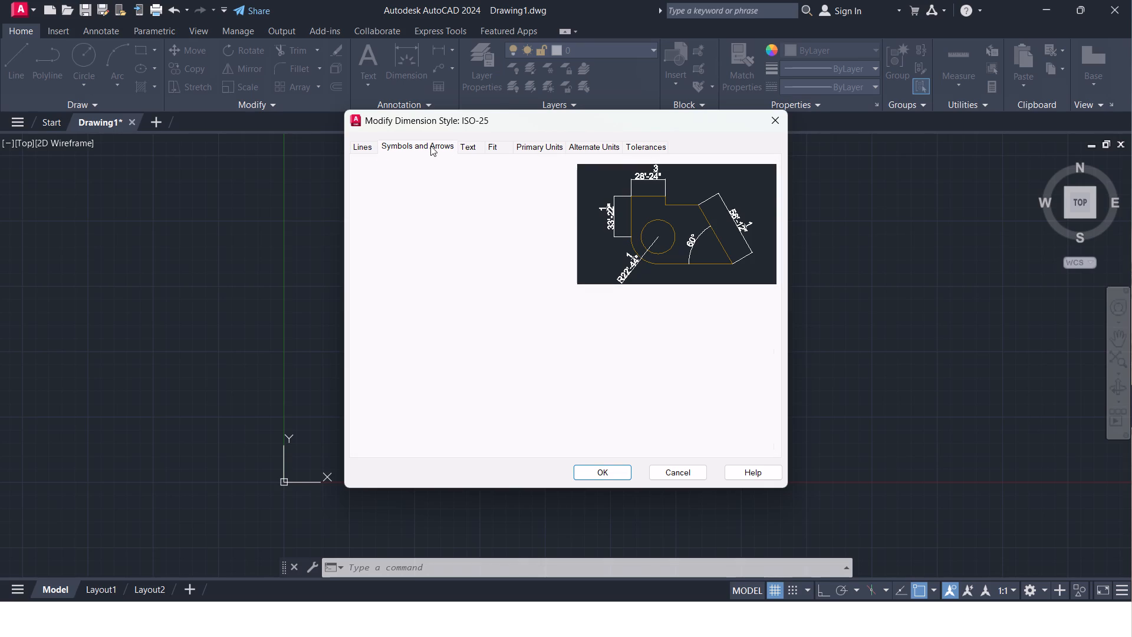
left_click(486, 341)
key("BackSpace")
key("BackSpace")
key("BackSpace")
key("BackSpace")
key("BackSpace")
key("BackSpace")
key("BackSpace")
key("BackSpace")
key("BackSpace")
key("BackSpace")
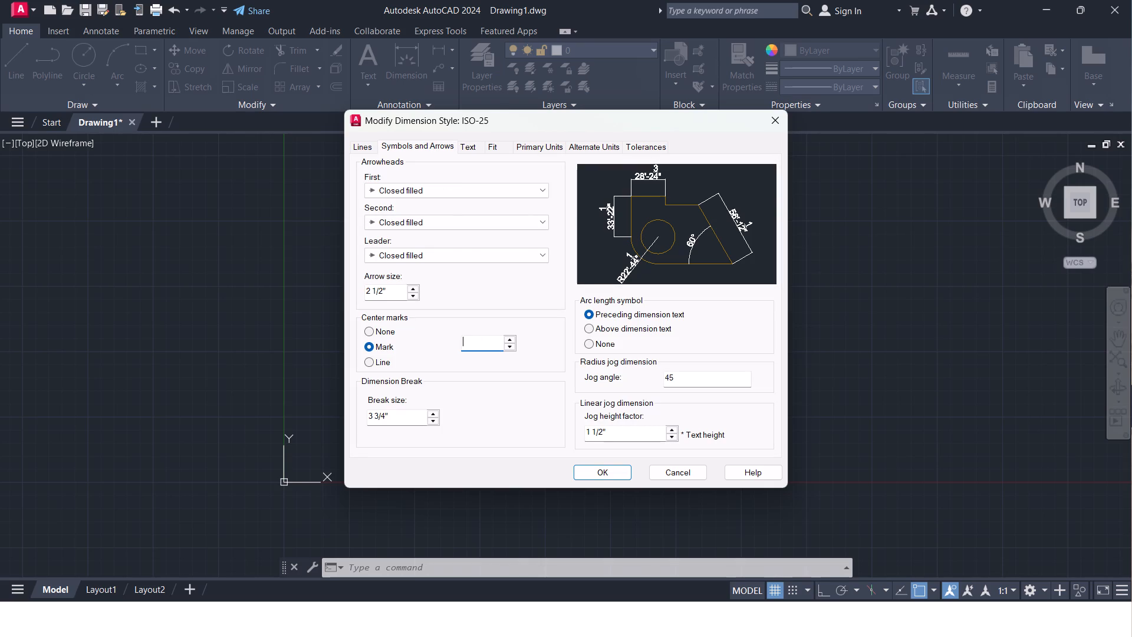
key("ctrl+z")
Set the ISO-25 dimension style's arrow size to 2' and accept the style modifications.
left_click(387, 290)
key("BackSpace")
key("BackSpace")
key("BackSpace")
key("BackSpace")
key("BackSpace")
key("BackSpace")
key("BackSpace")
key("BackSpace")
key("BackSpace")
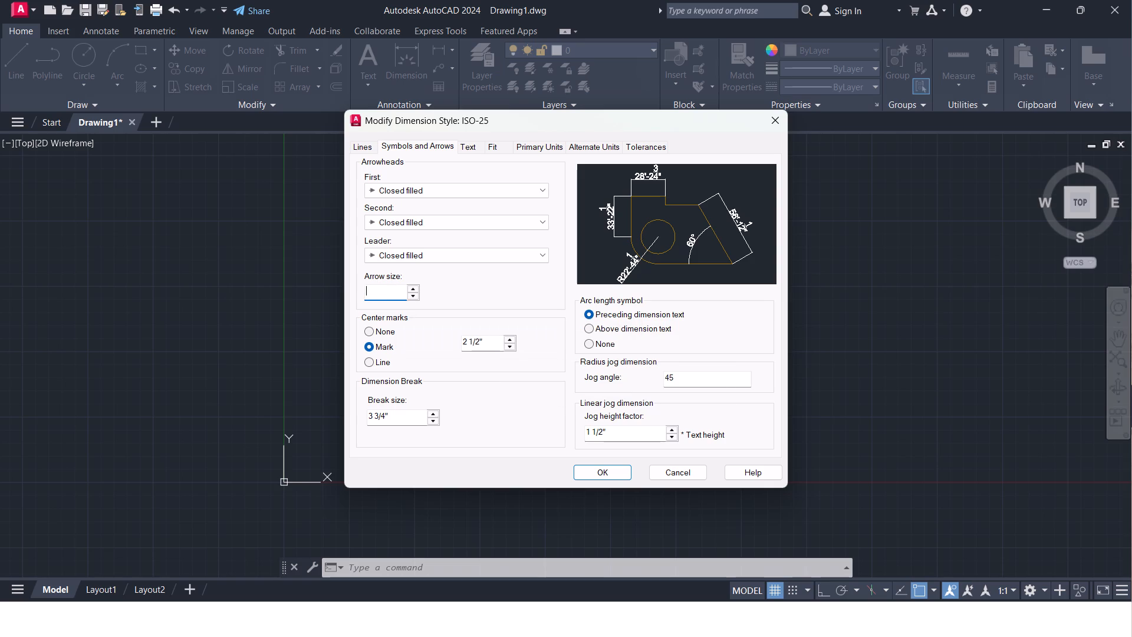
type("2'")
key("Return")
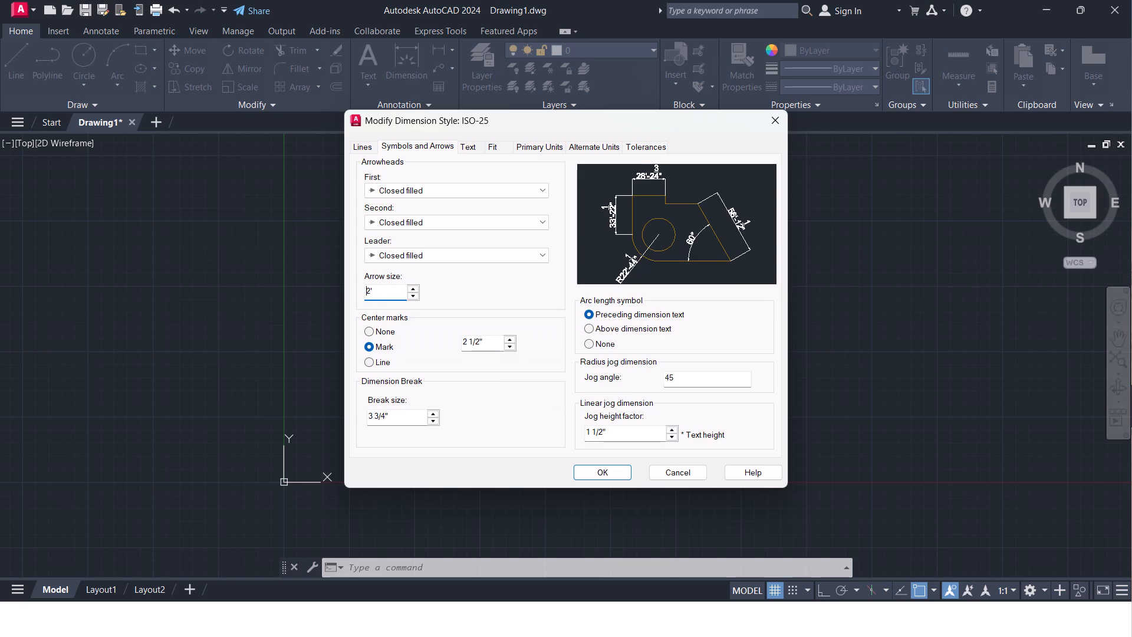
left_click(616, 468)
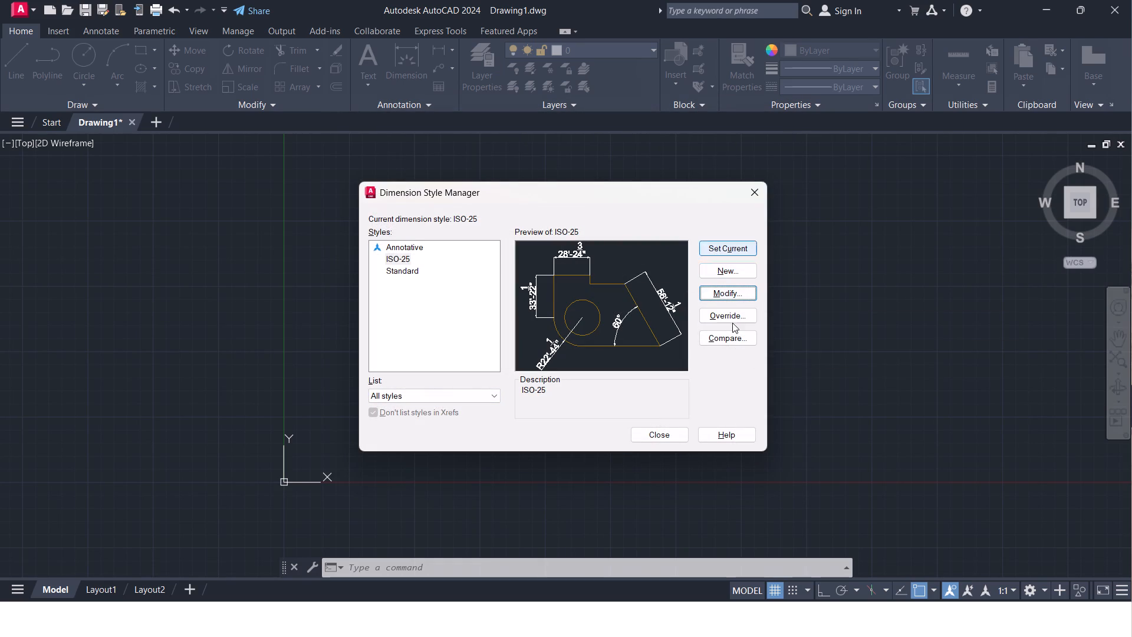
Make ISO-25 the current dimension style and close the Dimension Style Manager.
left_click(728, 245)
left_click(728, 245)
left_click(661, 428)
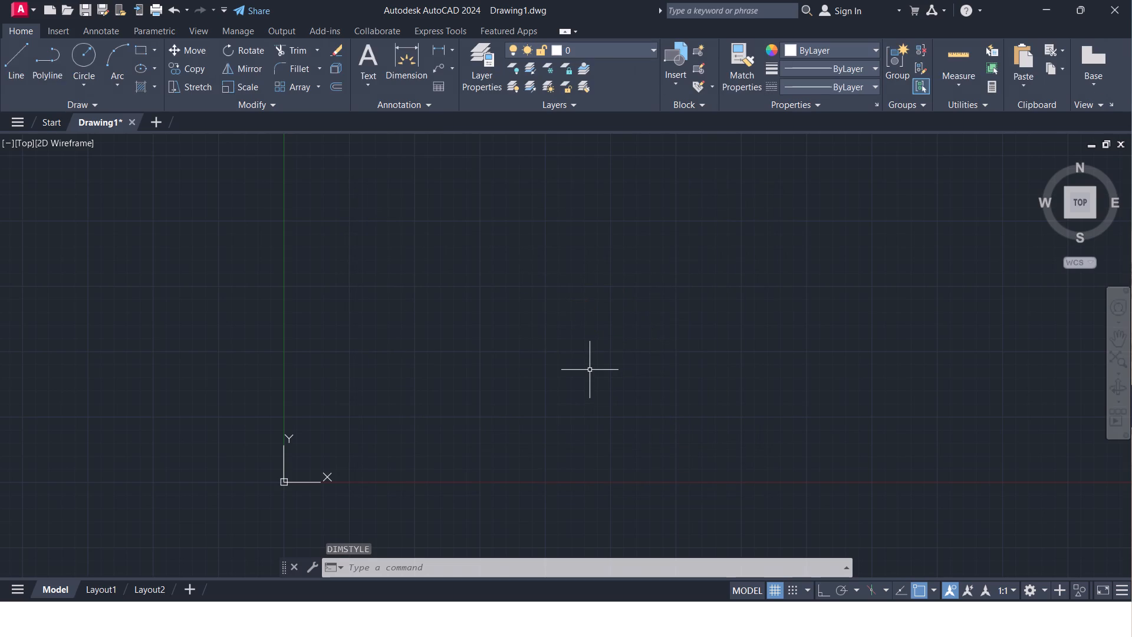
type("limmax")
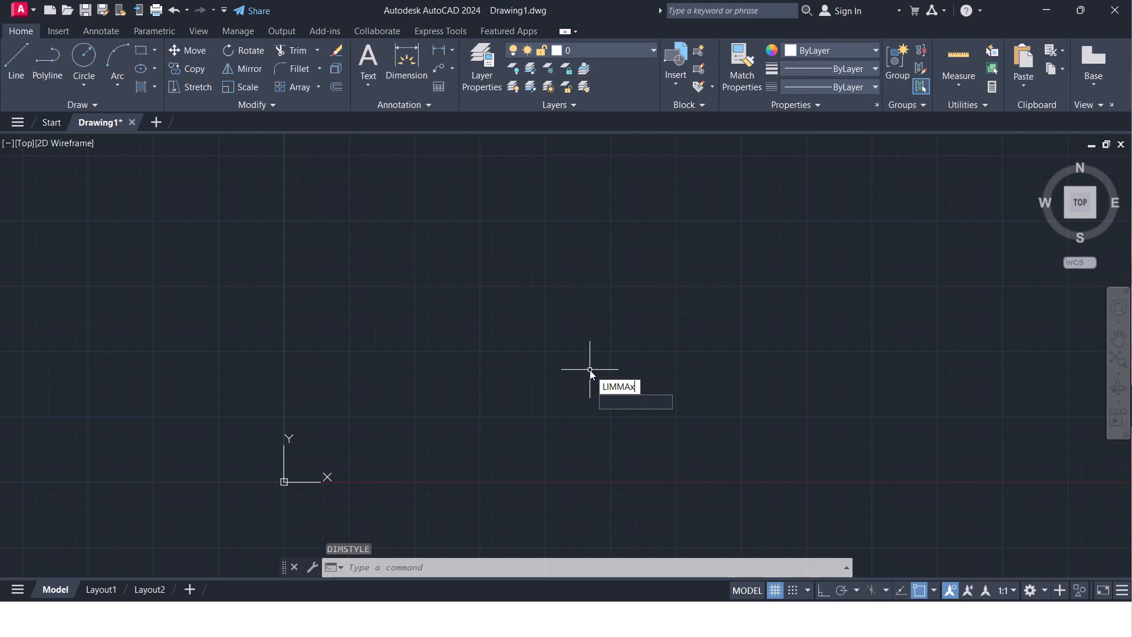
key("Return")
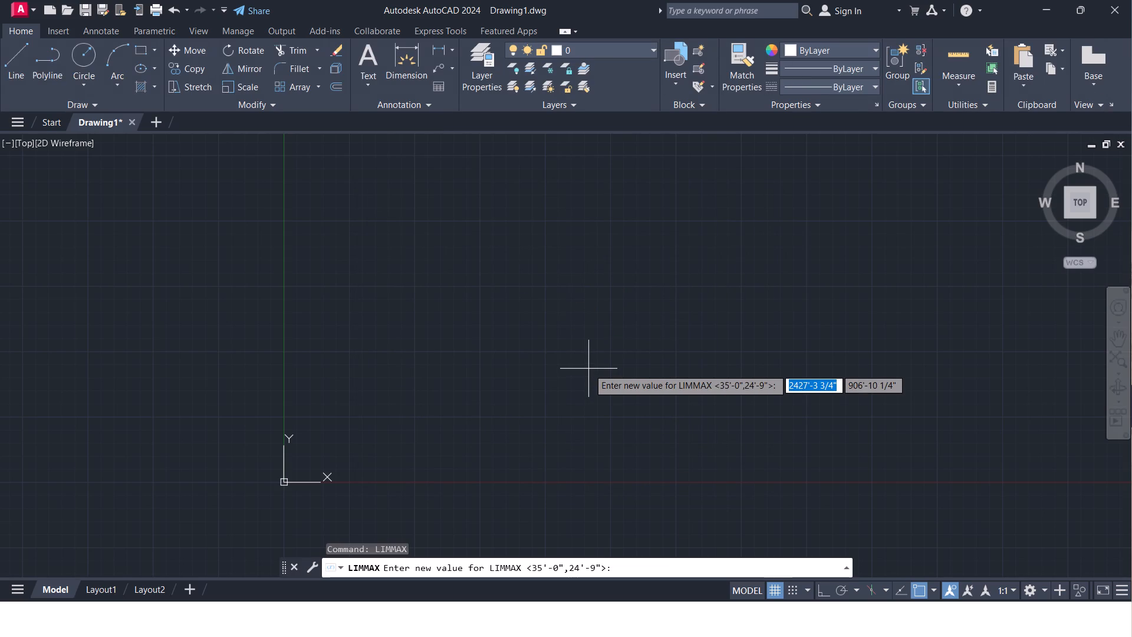
key("shift+at")
type("100'")
type(",100'")
key("Return")
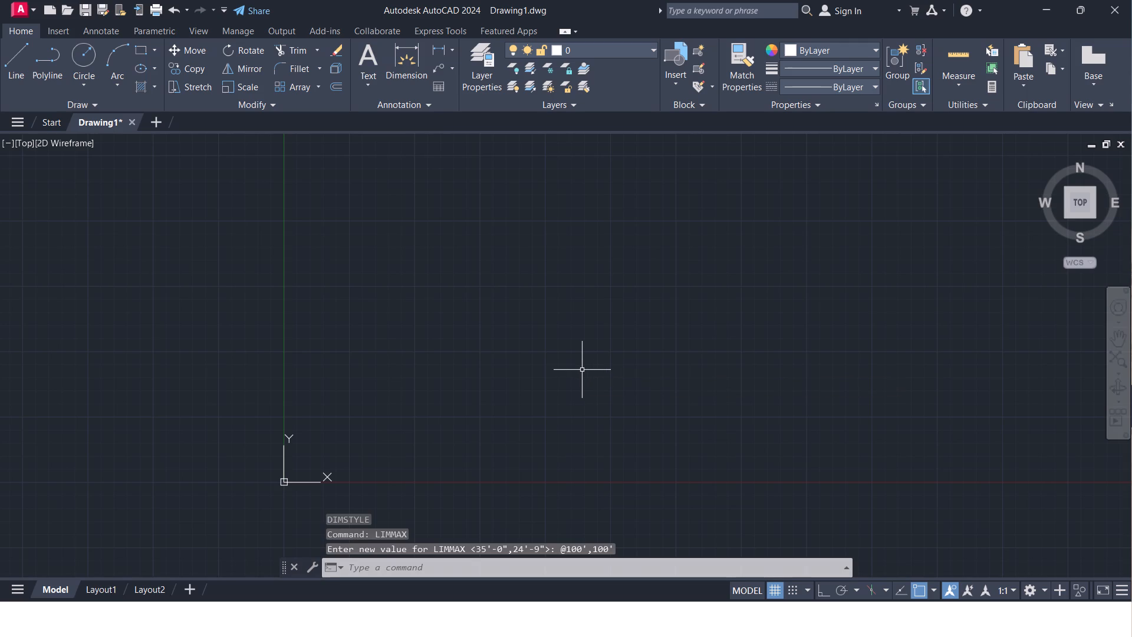
key("z")
key("Return")
key("a")
key("Return")
scroll(584, 367, "down", 3)
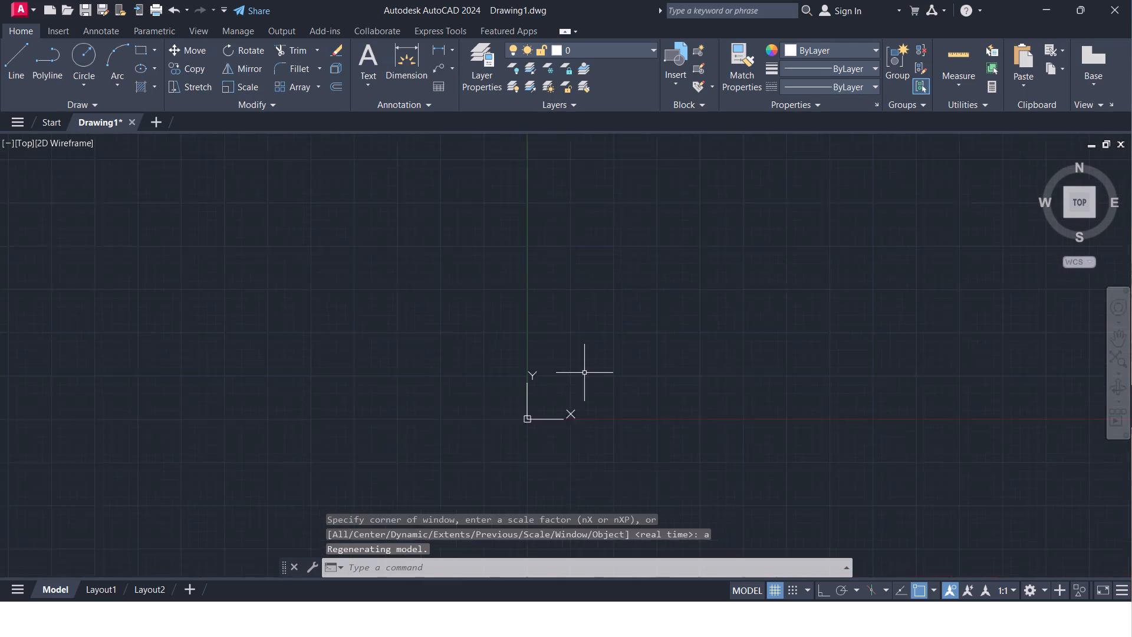
scroll(584, 373, "down", 1)
middle_click_drag(584, 374, 417, 443)
scroll(434, 412, "up", 1)
middle_click_drag(434, 412, 348, 360)
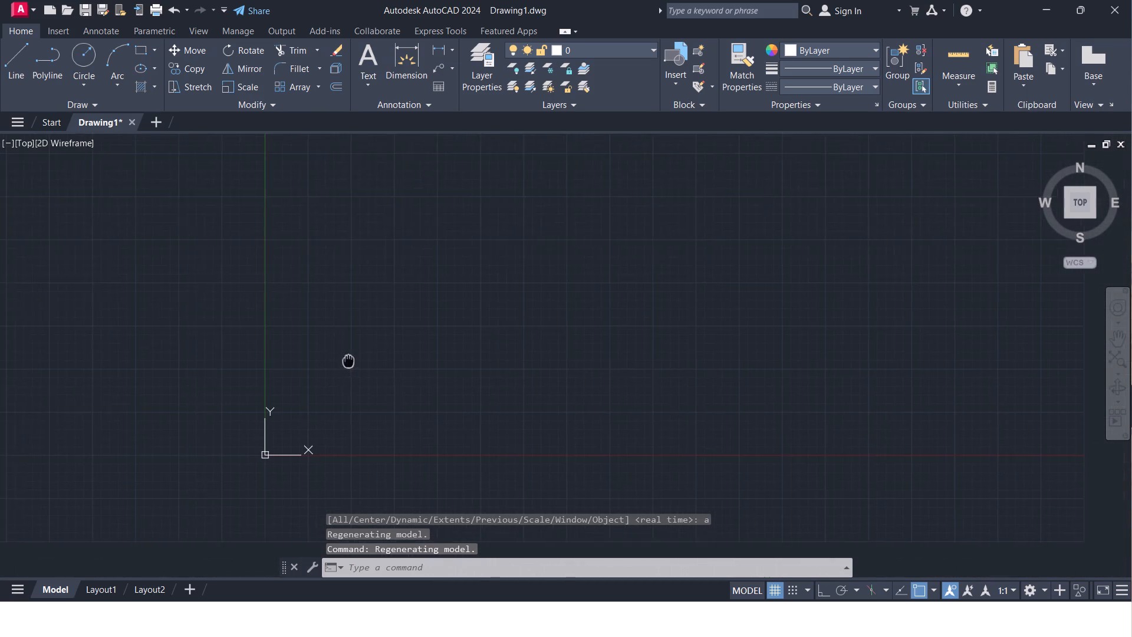
middle_click_drag(348, 360, 346, 360)
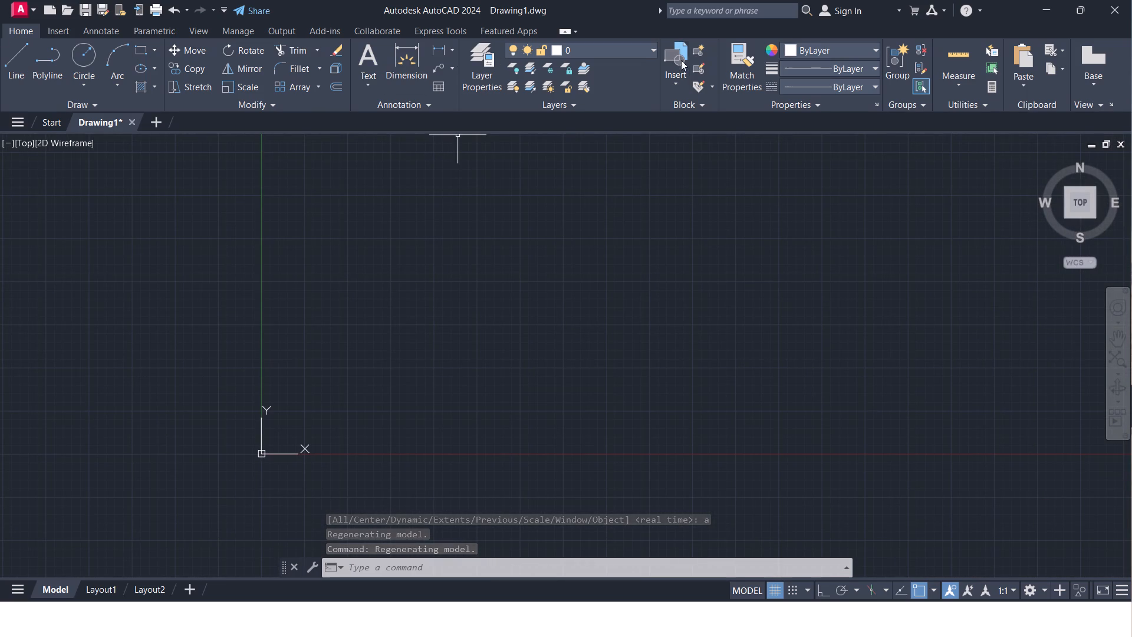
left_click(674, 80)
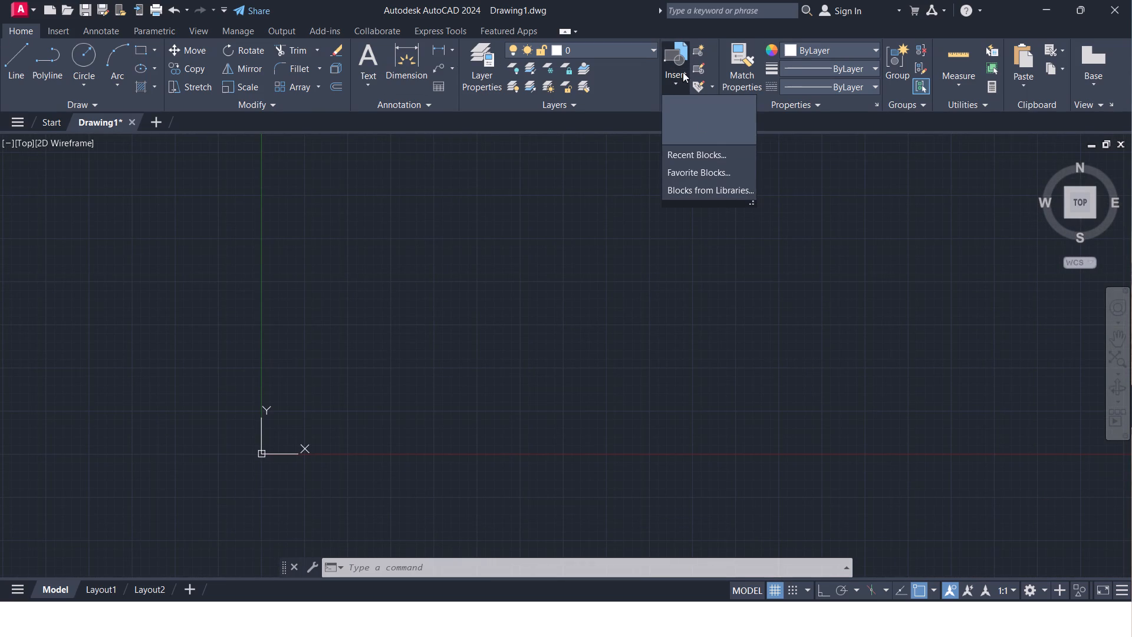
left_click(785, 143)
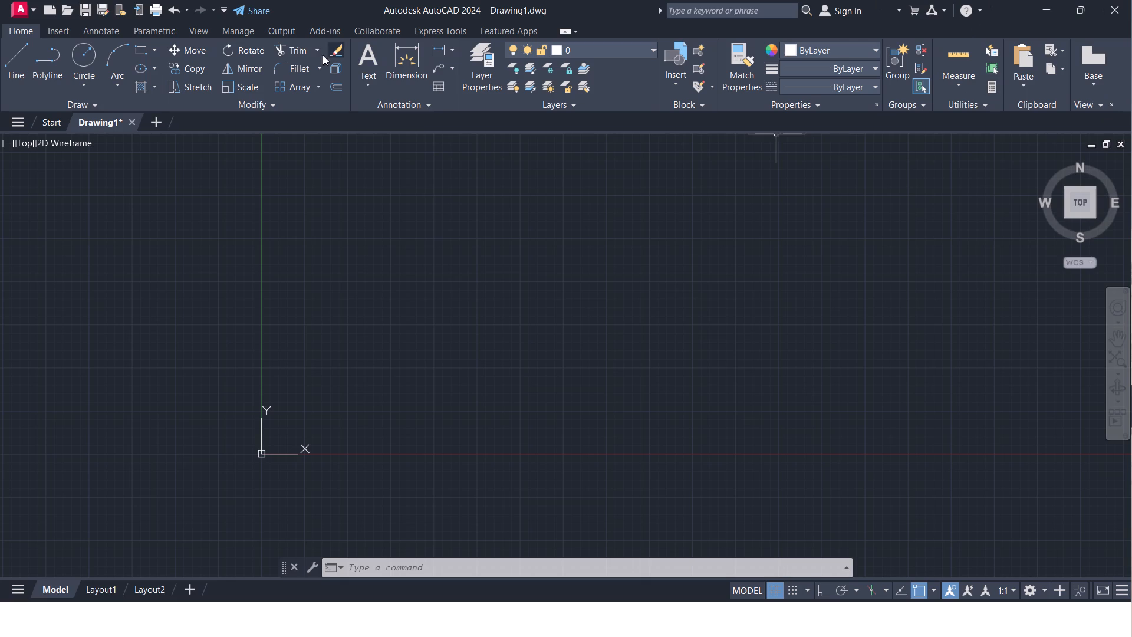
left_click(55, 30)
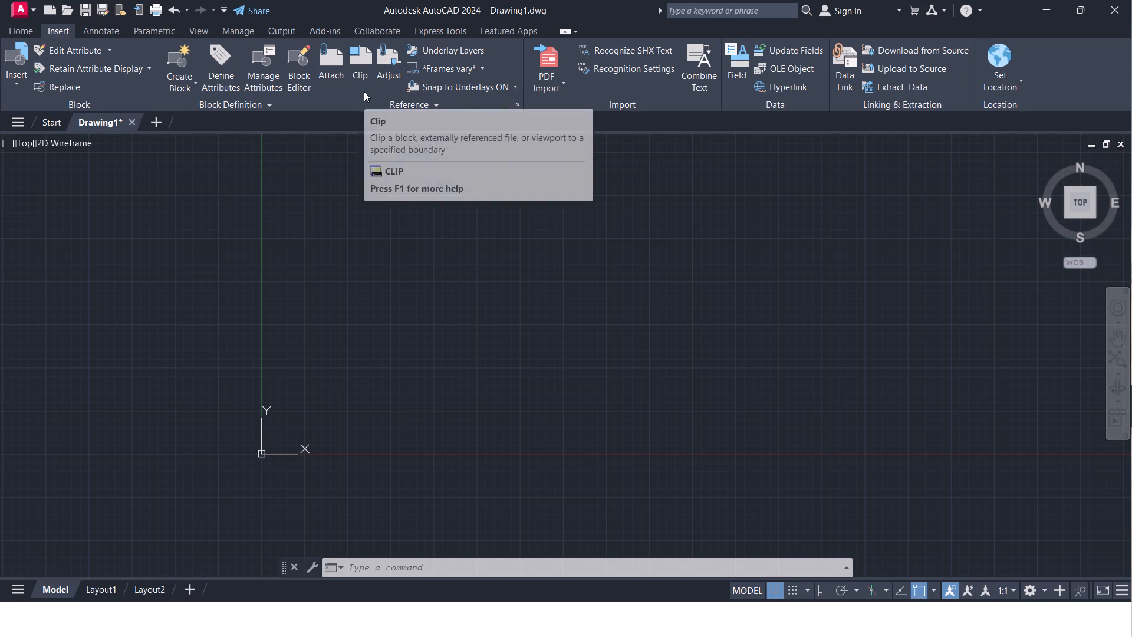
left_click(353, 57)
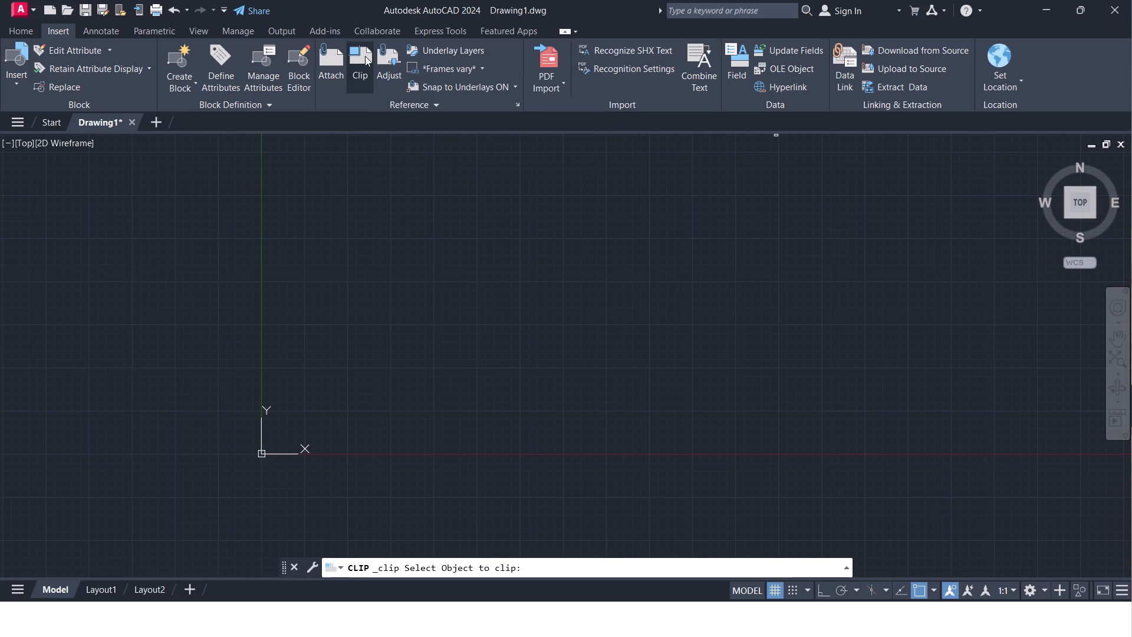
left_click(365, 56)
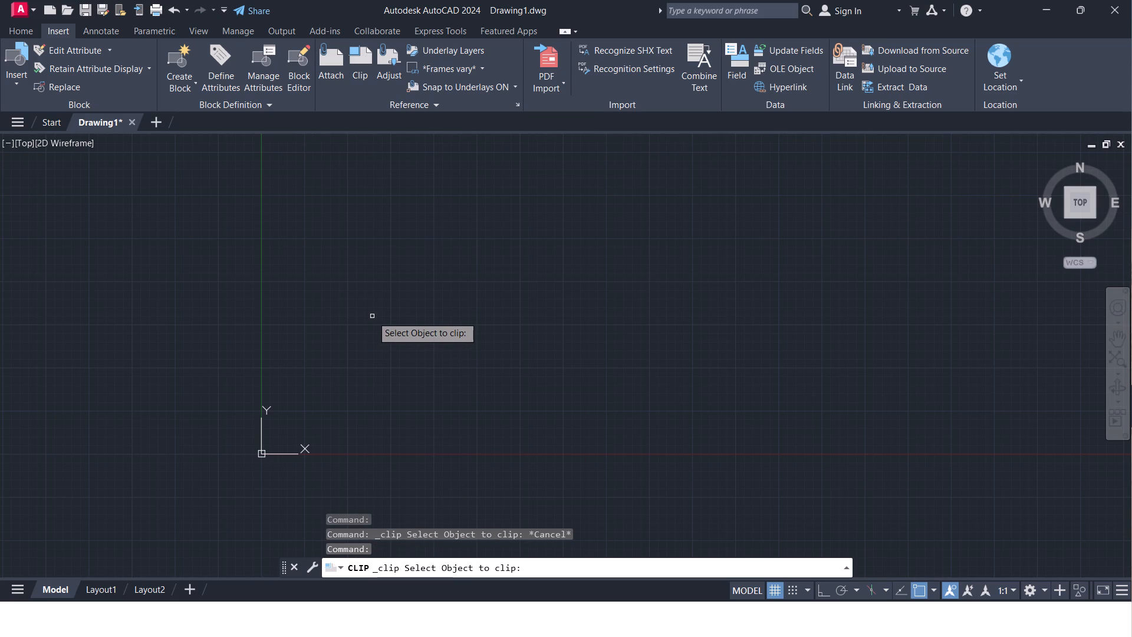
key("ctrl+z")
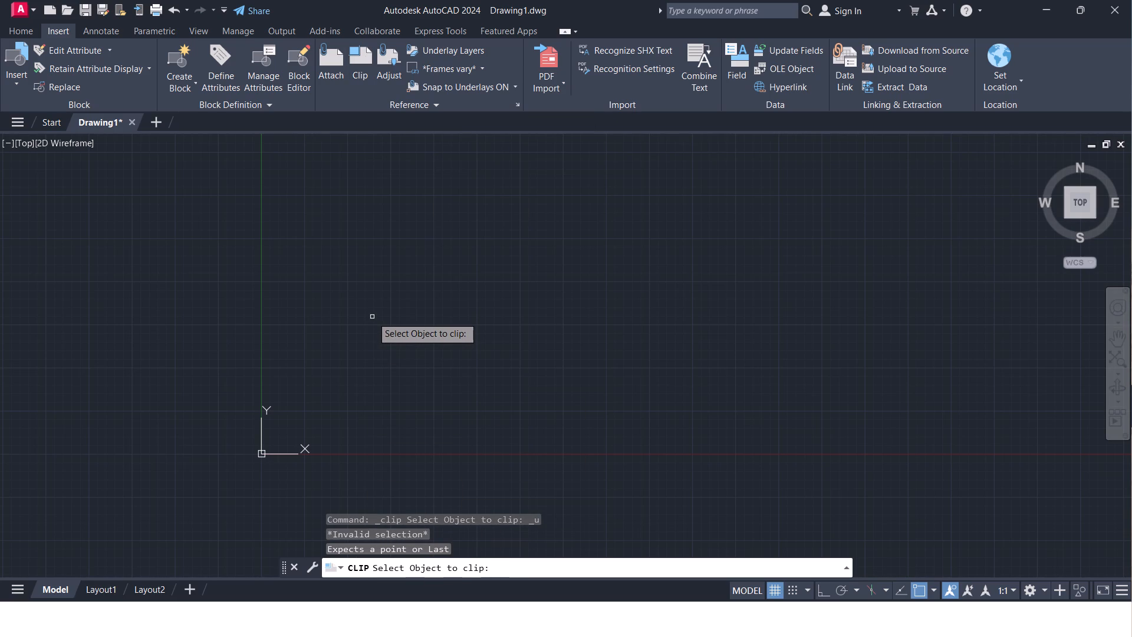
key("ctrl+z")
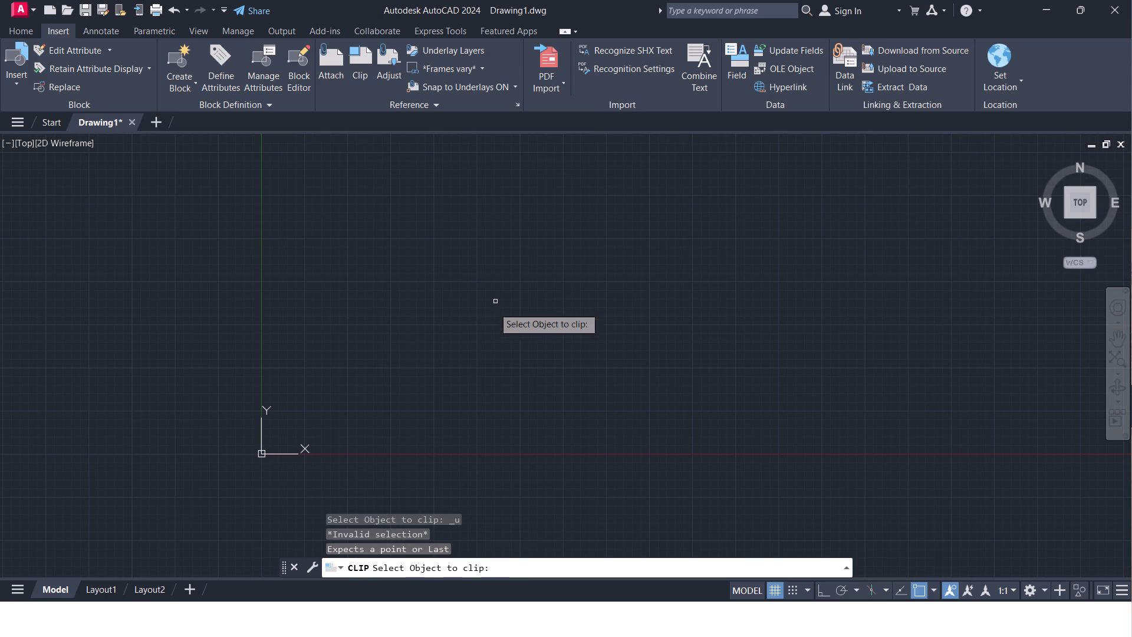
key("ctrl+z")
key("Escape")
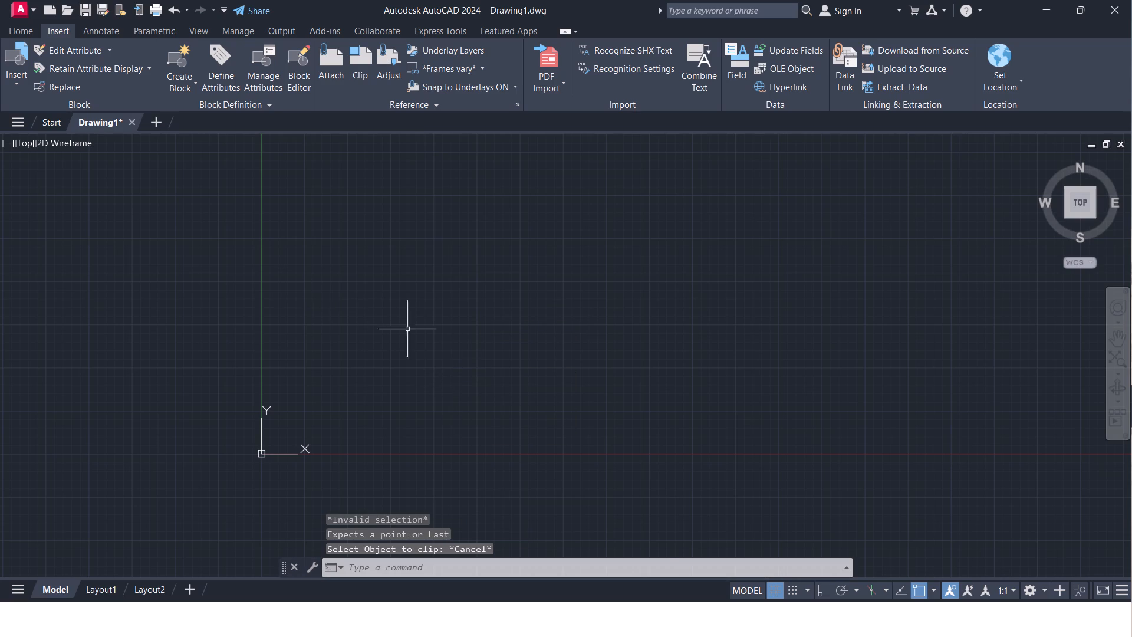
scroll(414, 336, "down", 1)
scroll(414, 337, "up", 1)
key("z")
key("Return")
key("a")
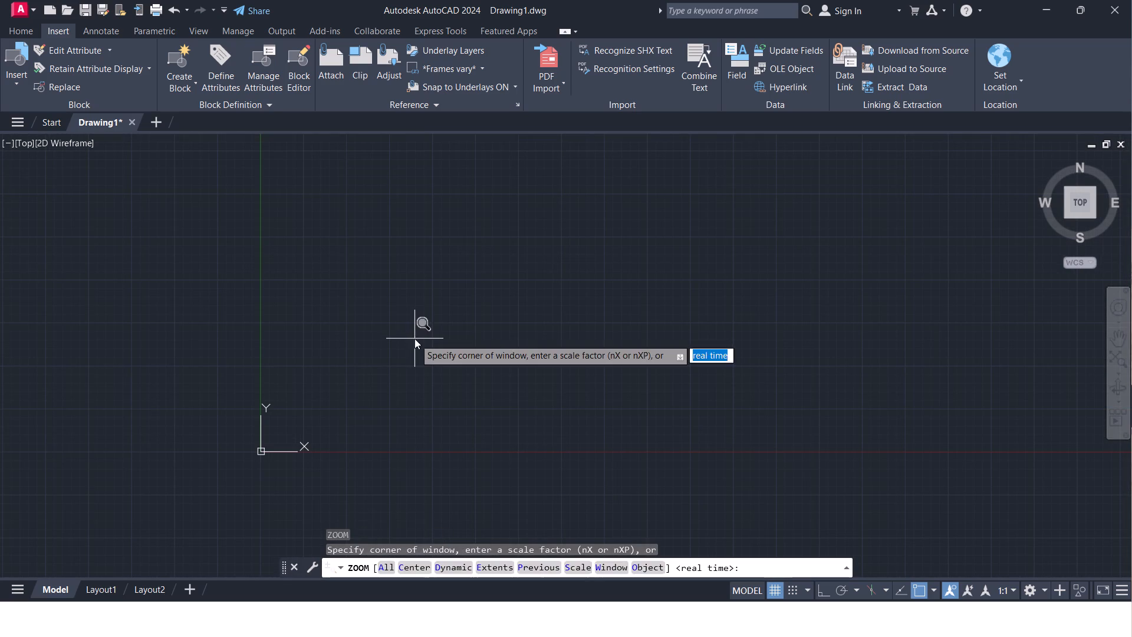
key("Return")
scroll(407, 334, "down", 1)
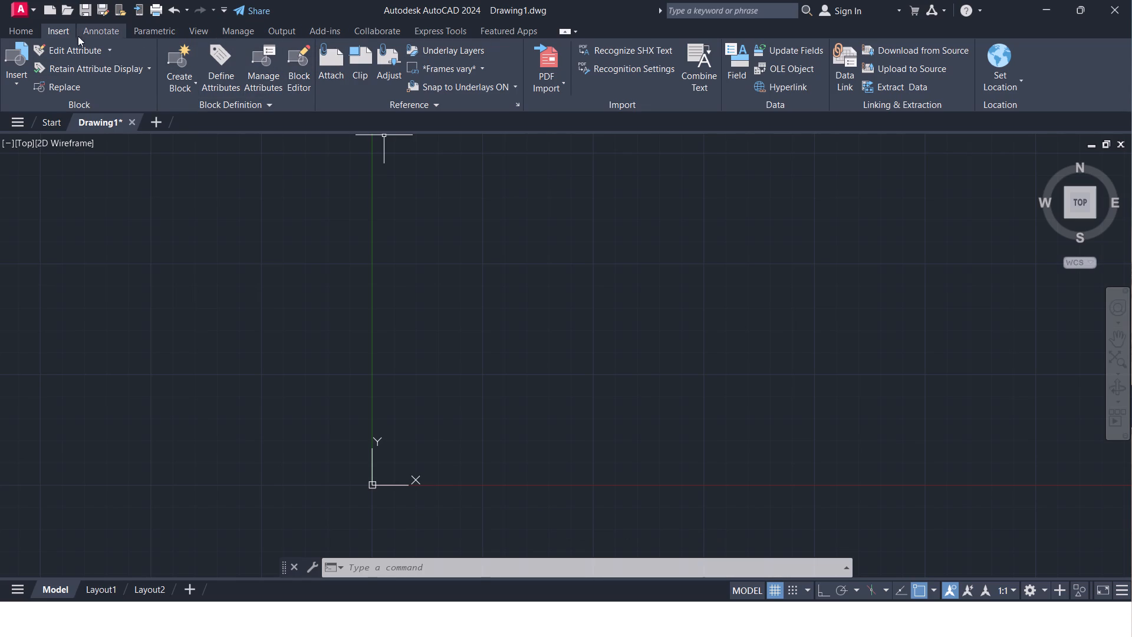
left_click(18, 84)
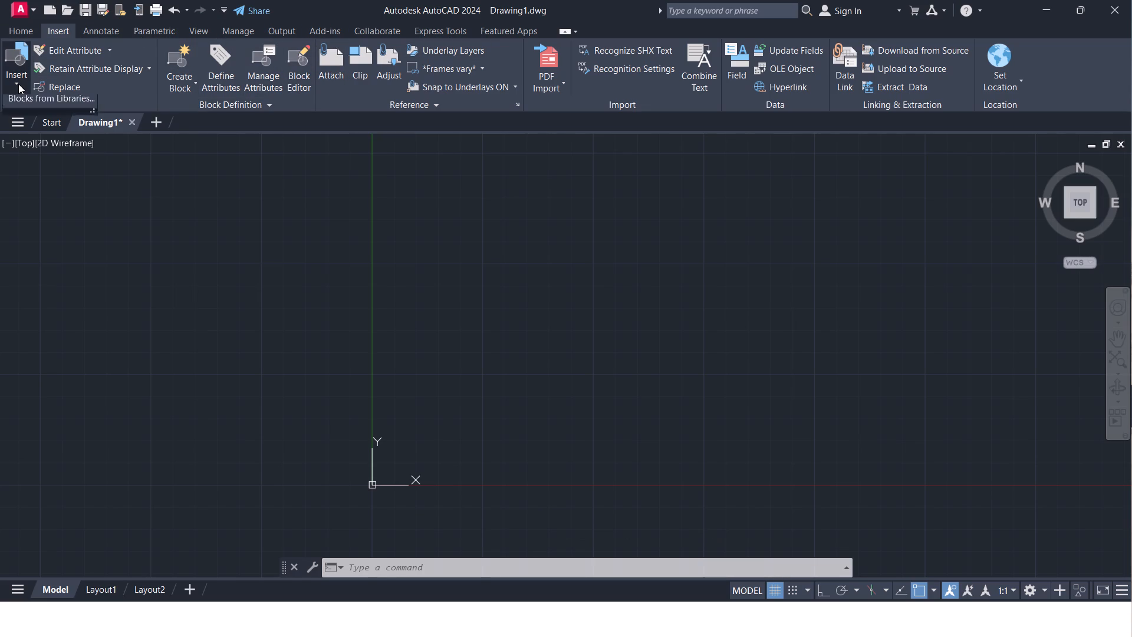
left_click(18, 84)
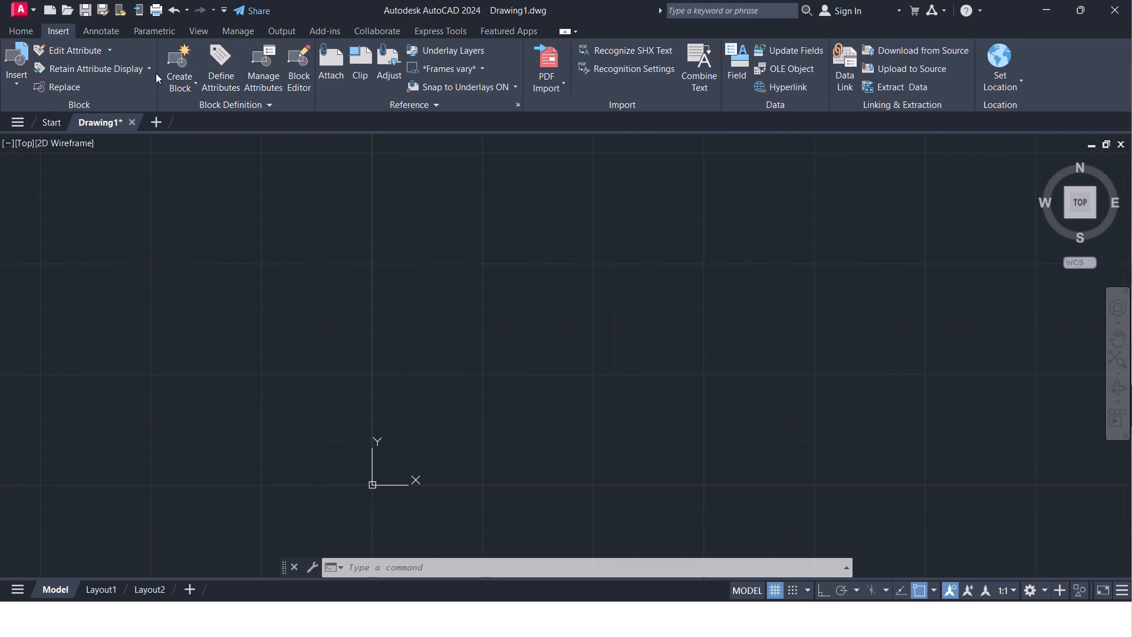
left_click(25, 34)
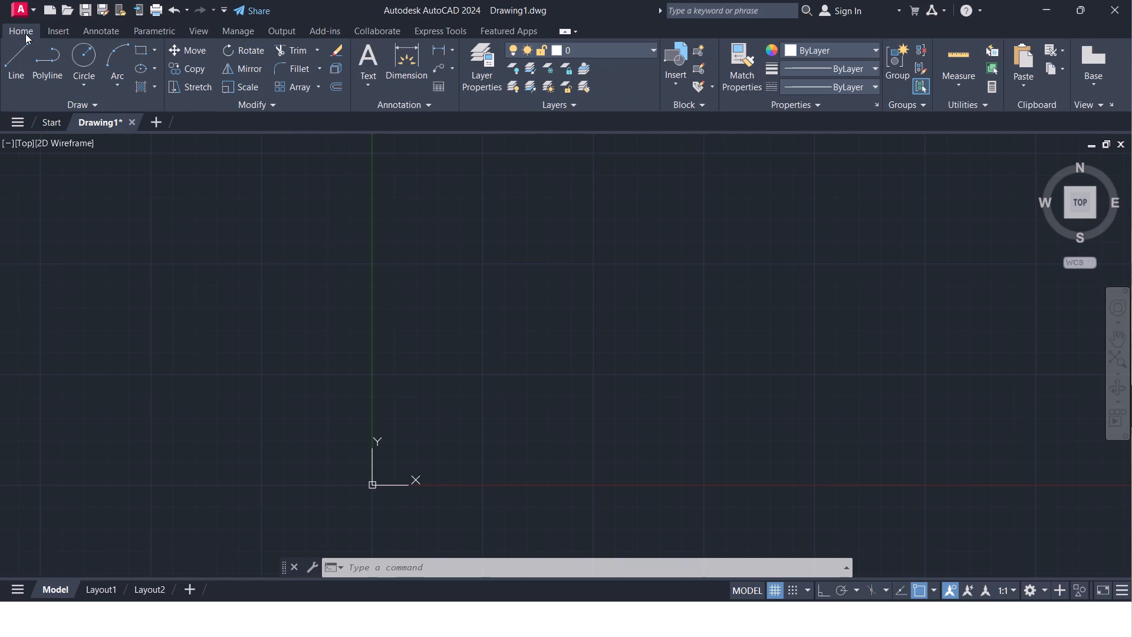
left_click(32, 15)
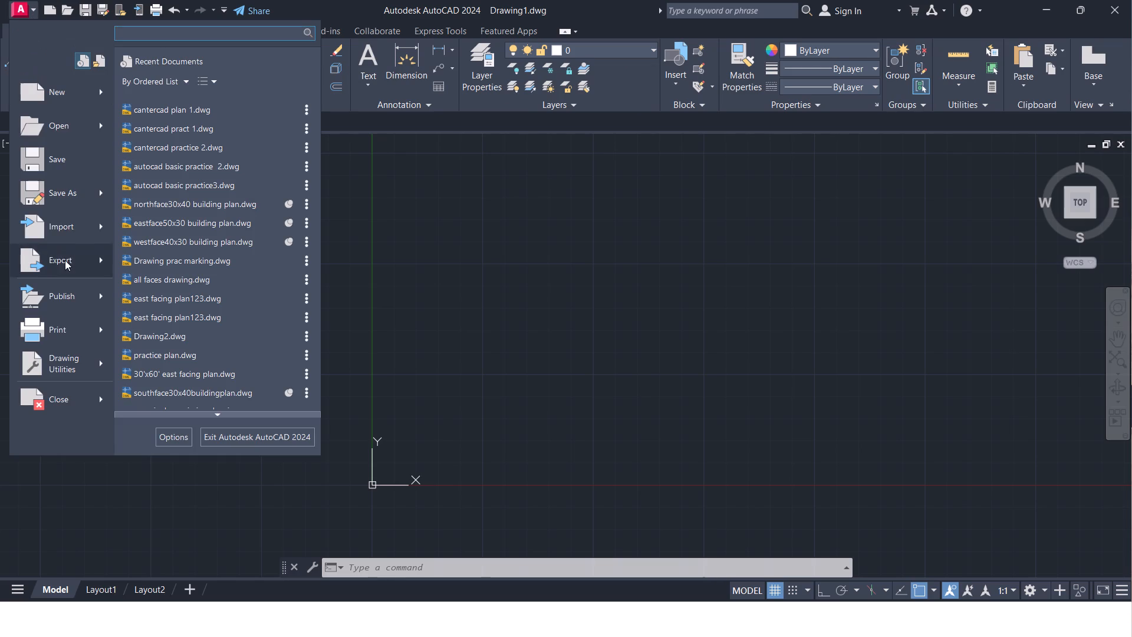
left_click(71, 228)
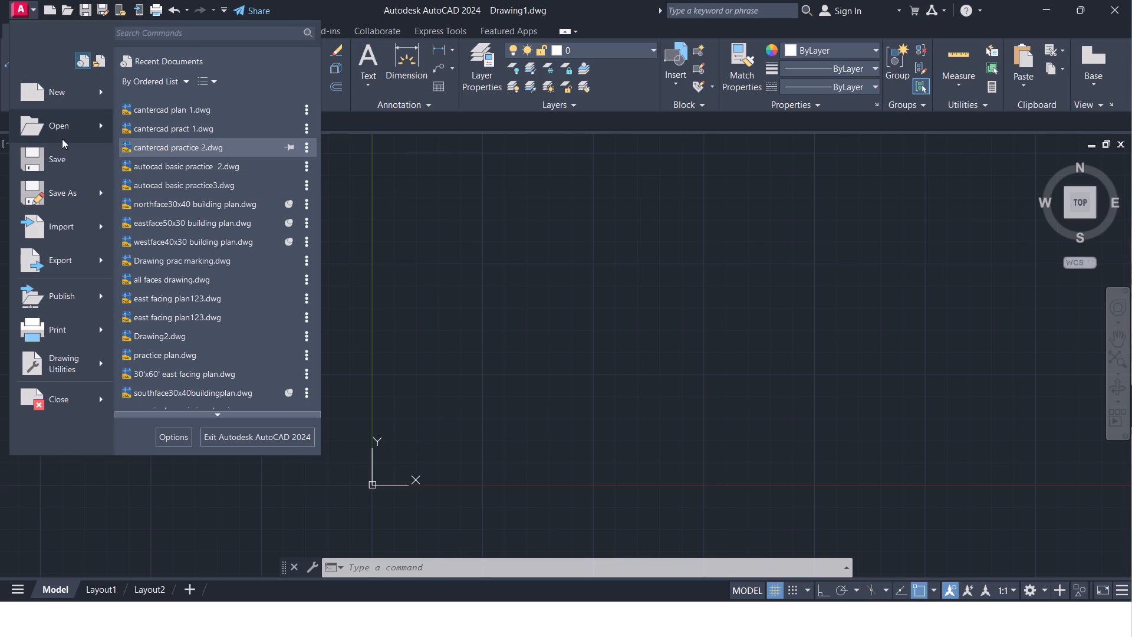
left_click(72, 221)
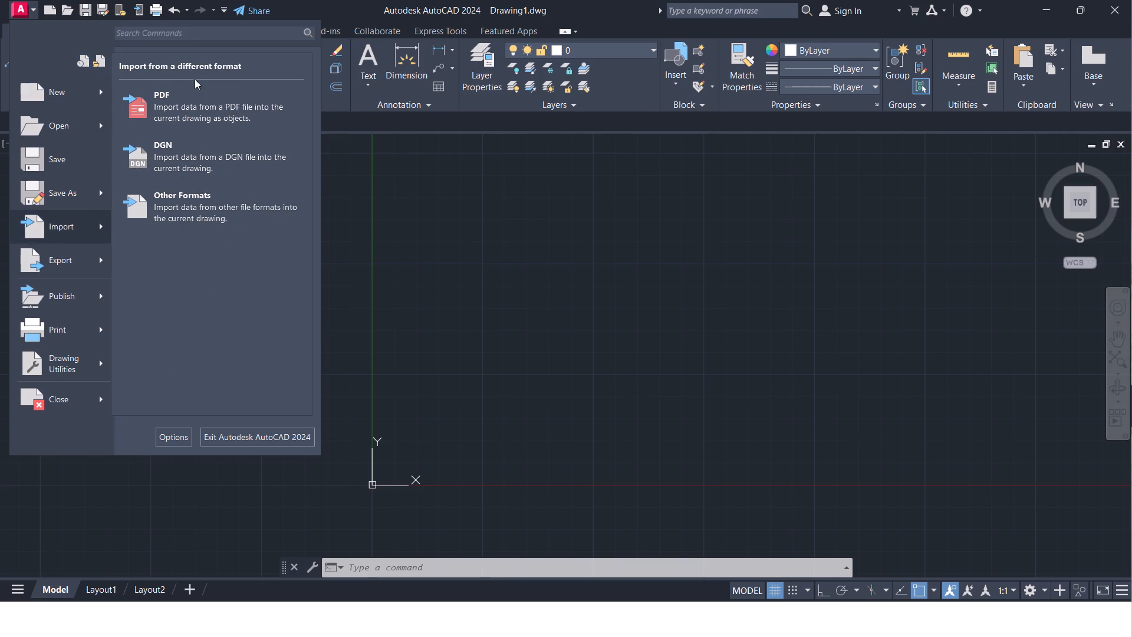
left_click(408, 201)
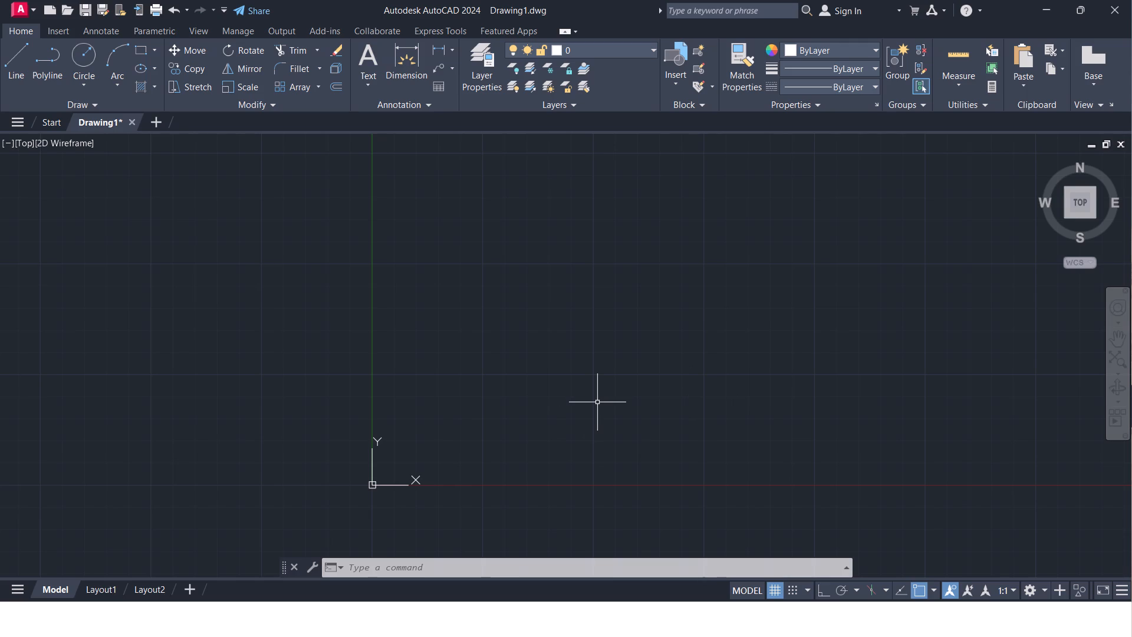
Start a freehand line chain with one nearly horizontal segment in the empty area above the X axis, on its positive side.
key("l")
key("Return")
left_click_drag(644, 344, 644, 350)
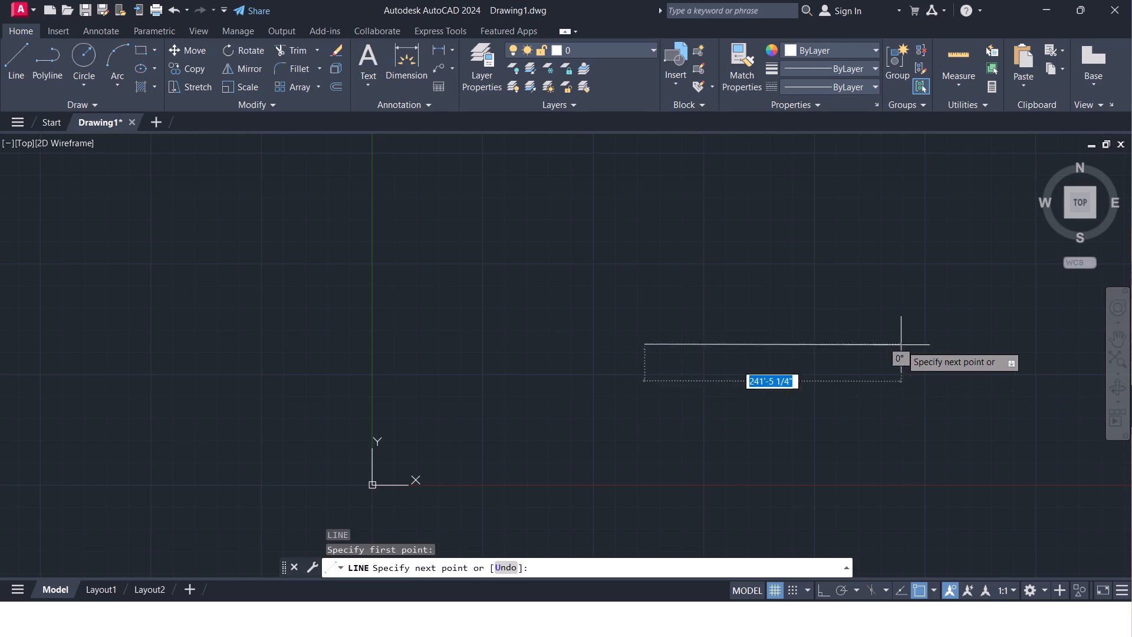
left_click(877, 346)
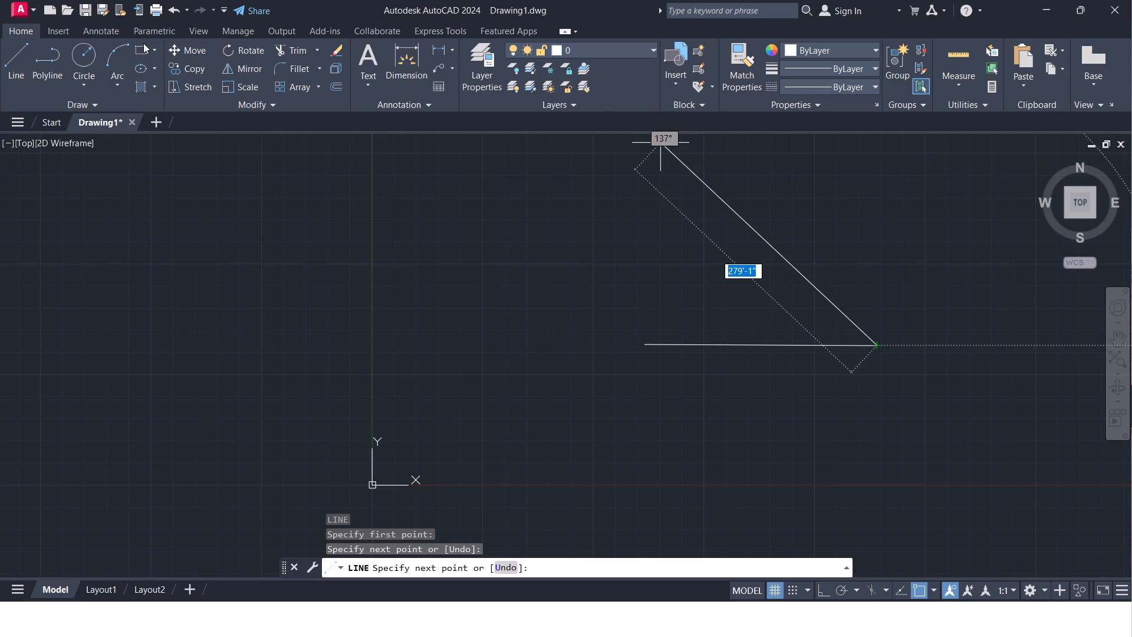
left_click(62, 31)
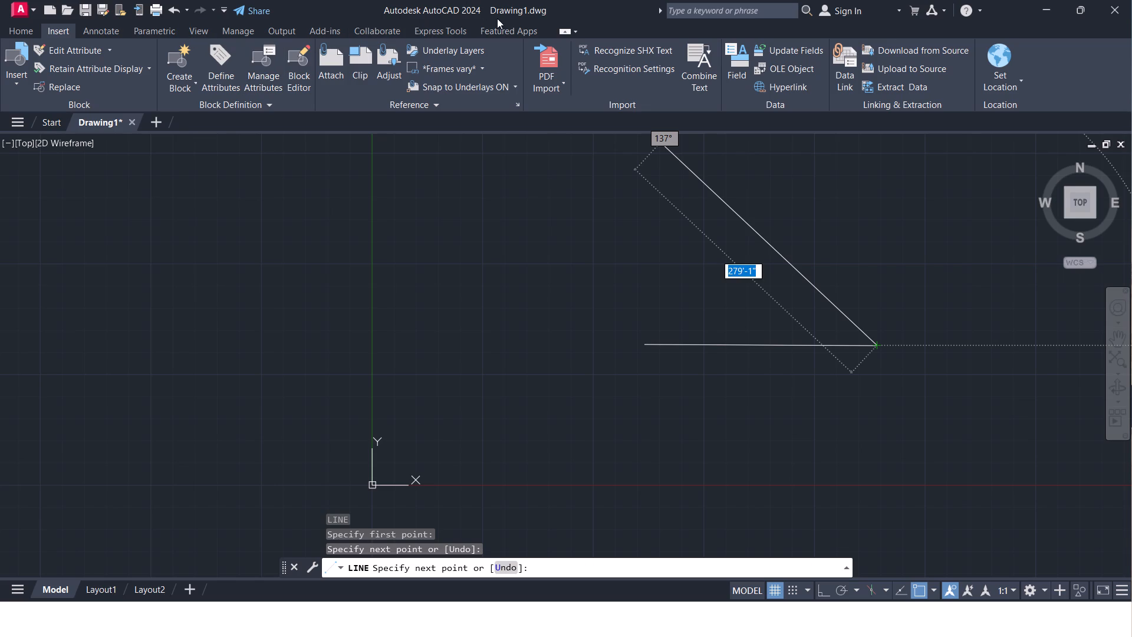
left_click(61, 31)
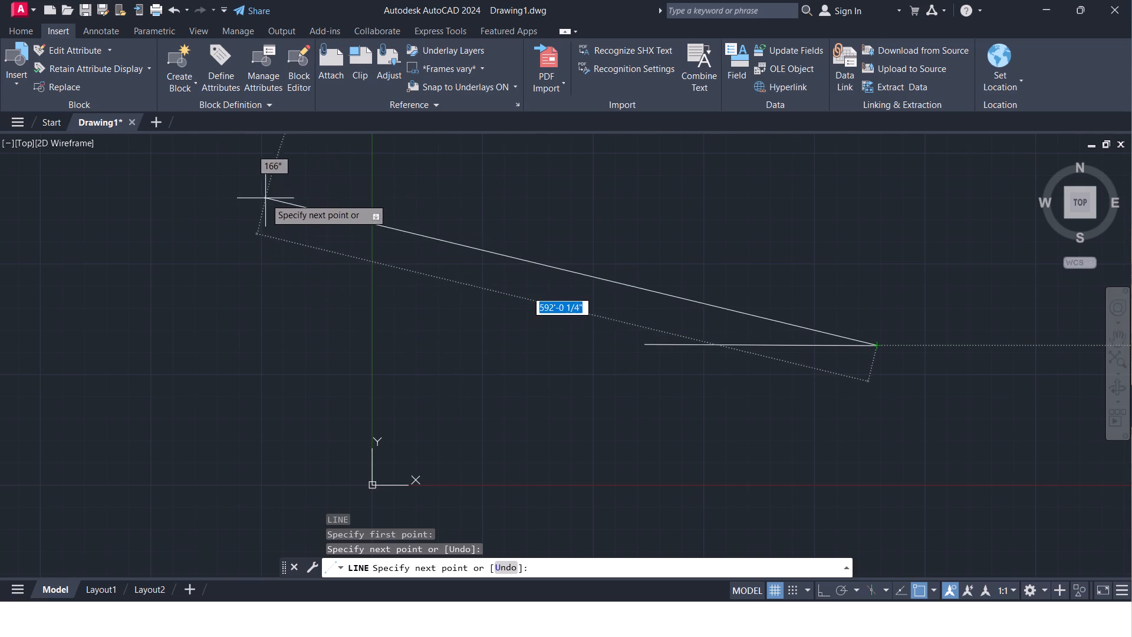
left_click(53, 28)
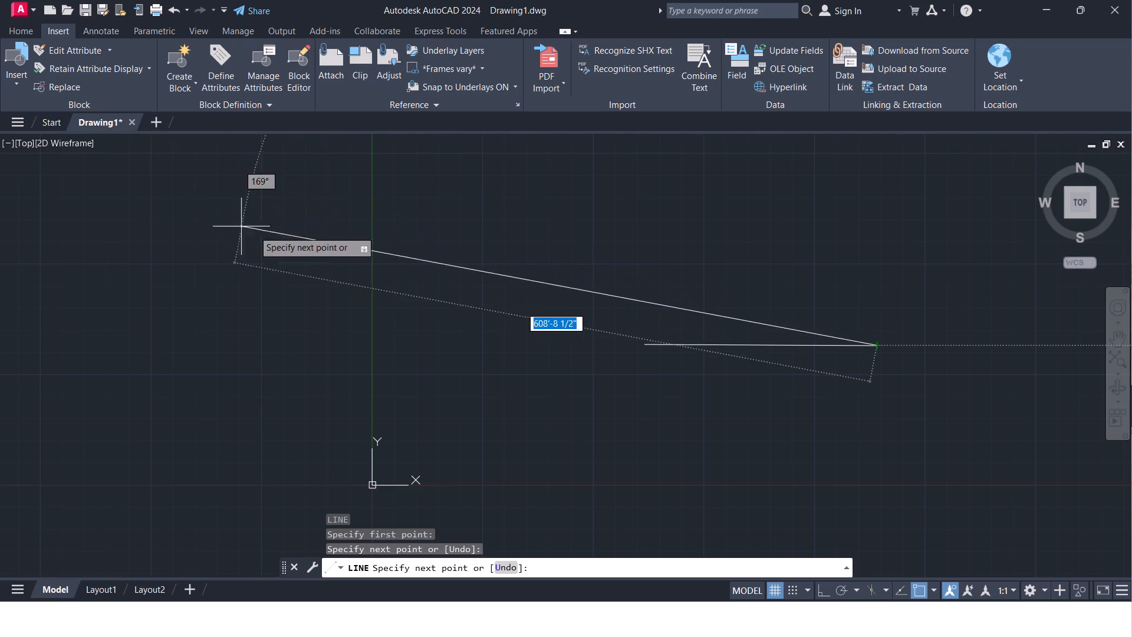
Continue the line chain from the first segment's end with freehand zigzag segments that cross into triangular shapes, progressing along positive X.
scroll(627, 360, "down", 2)
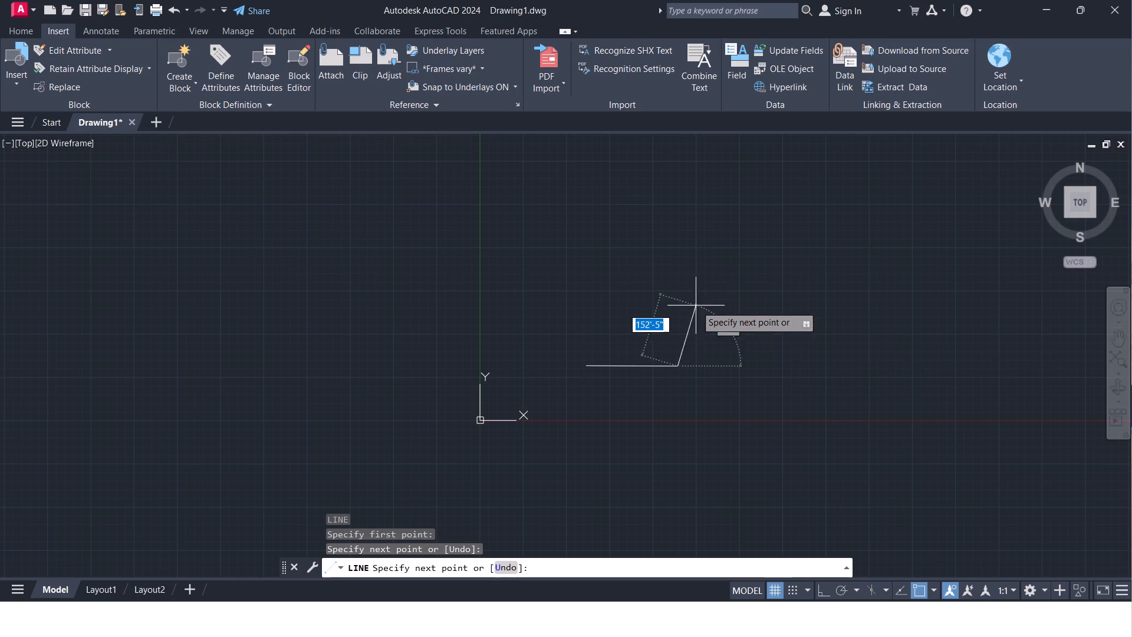
left_click(653, 274)
left_click(626, 339)
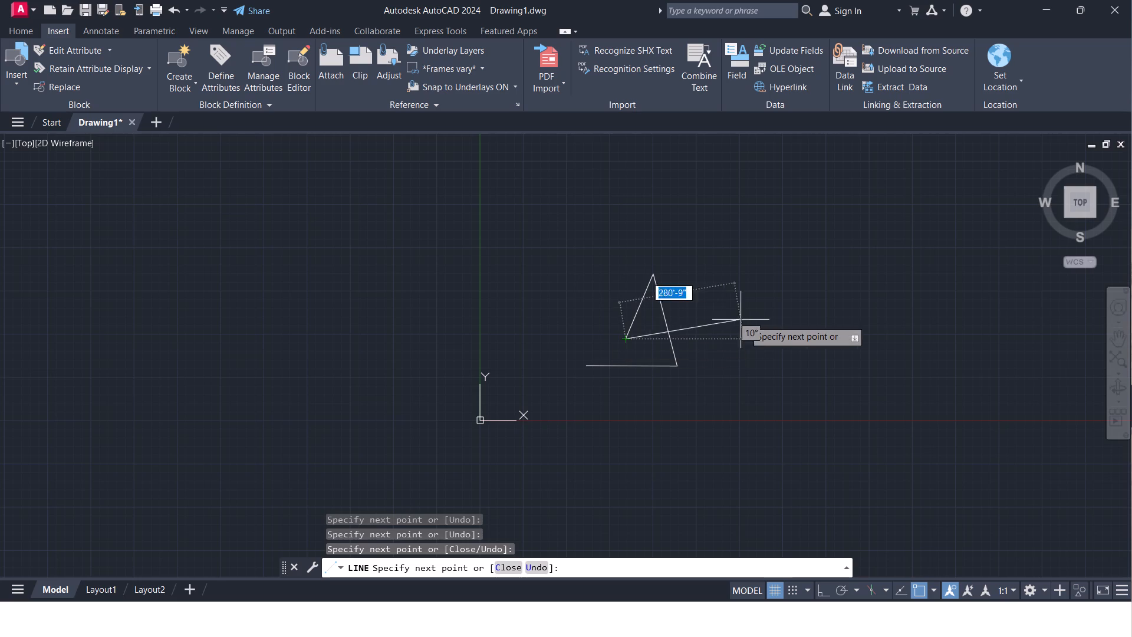
left_click(772, 318)
left_click(728, 264)
left_click(693, 319)
left_click(705, 360)
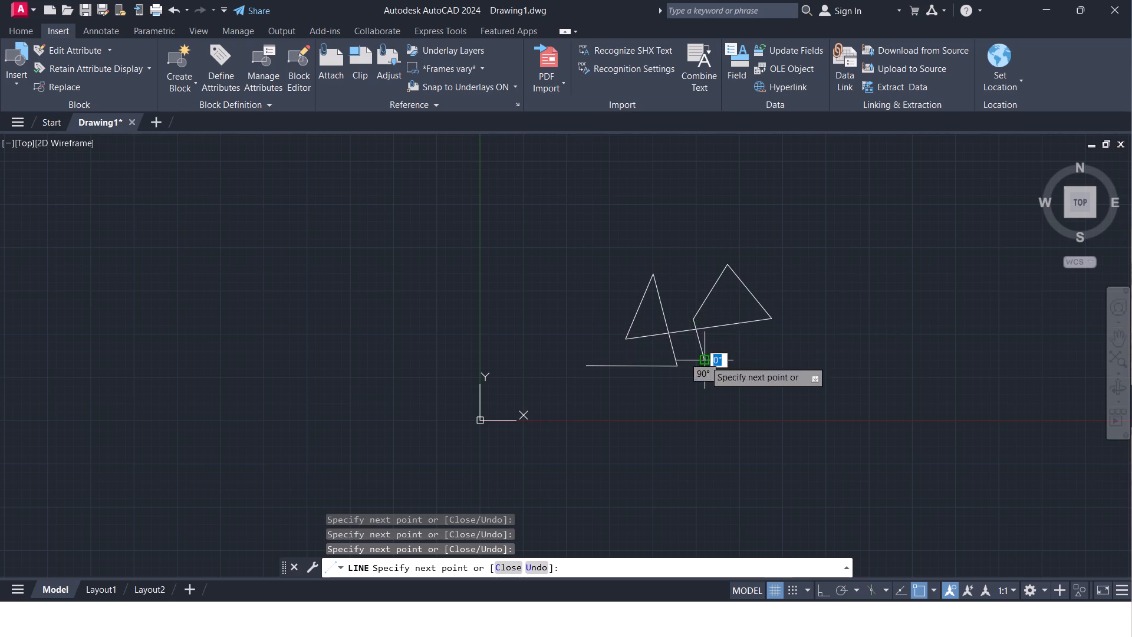
left_click(835, 323)
left_click(780, 236)
left_click(789, 333)
left_click(805, 380)
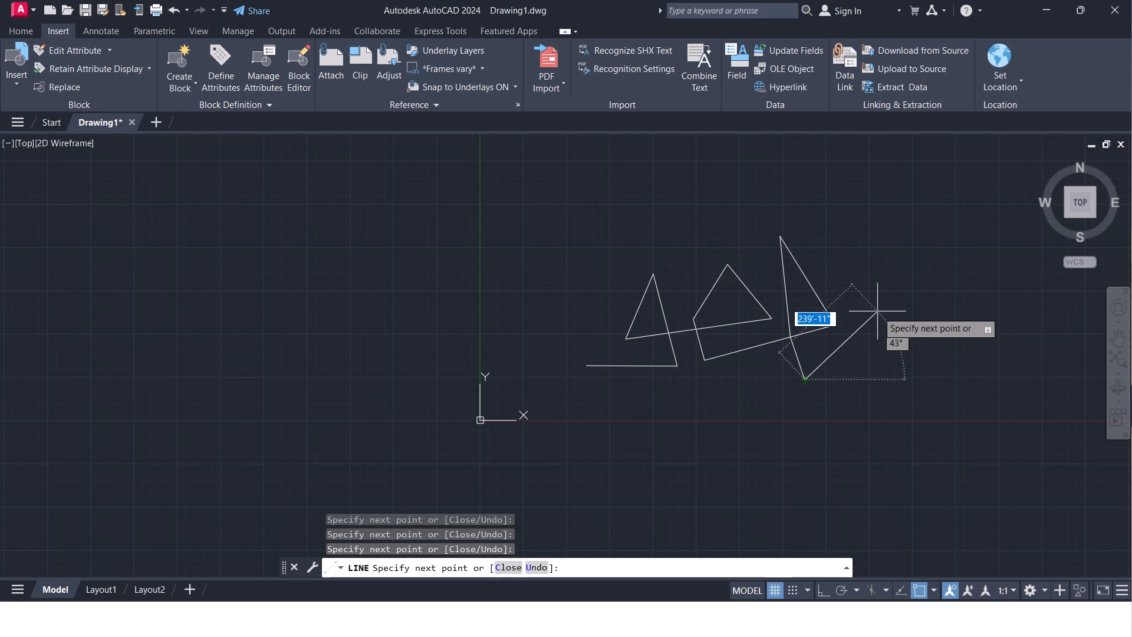
left_click(878, 310)
left_click(825, 231)
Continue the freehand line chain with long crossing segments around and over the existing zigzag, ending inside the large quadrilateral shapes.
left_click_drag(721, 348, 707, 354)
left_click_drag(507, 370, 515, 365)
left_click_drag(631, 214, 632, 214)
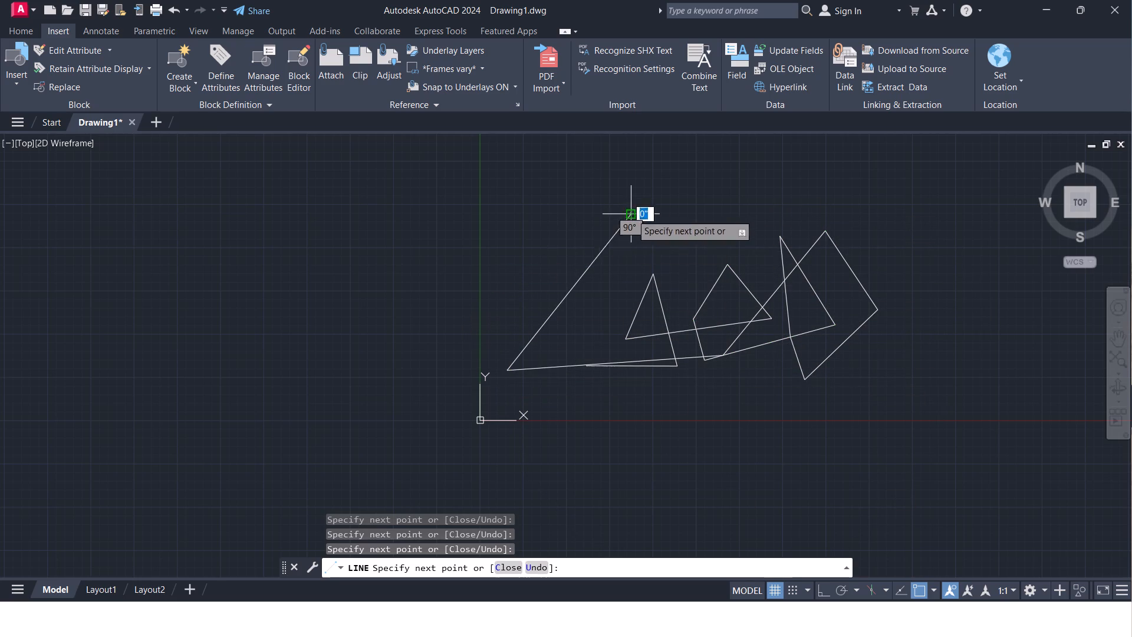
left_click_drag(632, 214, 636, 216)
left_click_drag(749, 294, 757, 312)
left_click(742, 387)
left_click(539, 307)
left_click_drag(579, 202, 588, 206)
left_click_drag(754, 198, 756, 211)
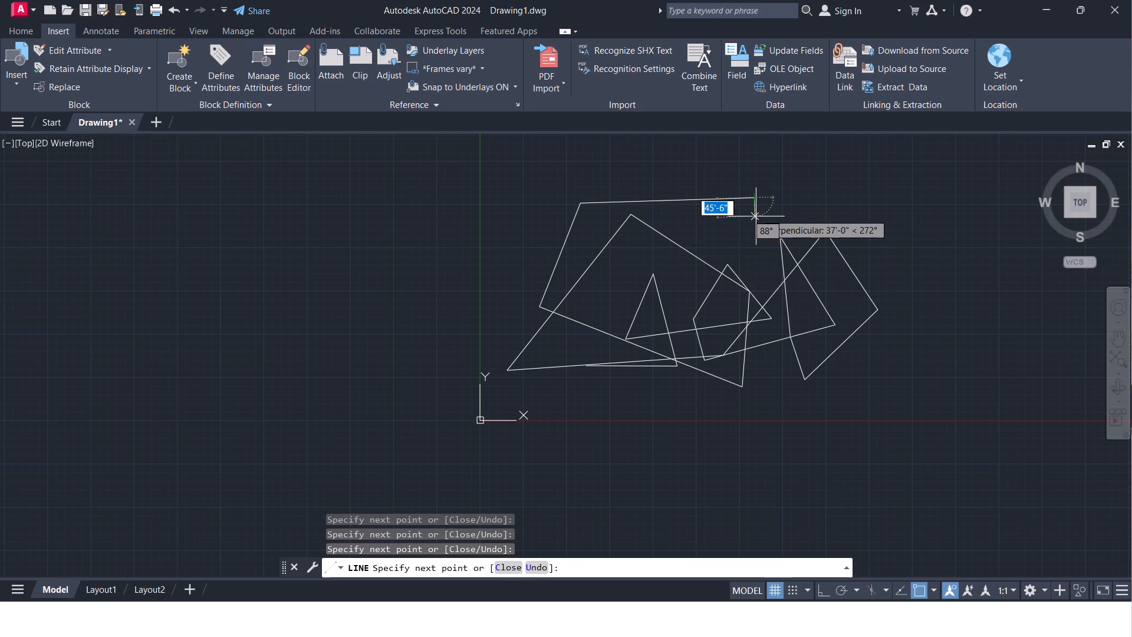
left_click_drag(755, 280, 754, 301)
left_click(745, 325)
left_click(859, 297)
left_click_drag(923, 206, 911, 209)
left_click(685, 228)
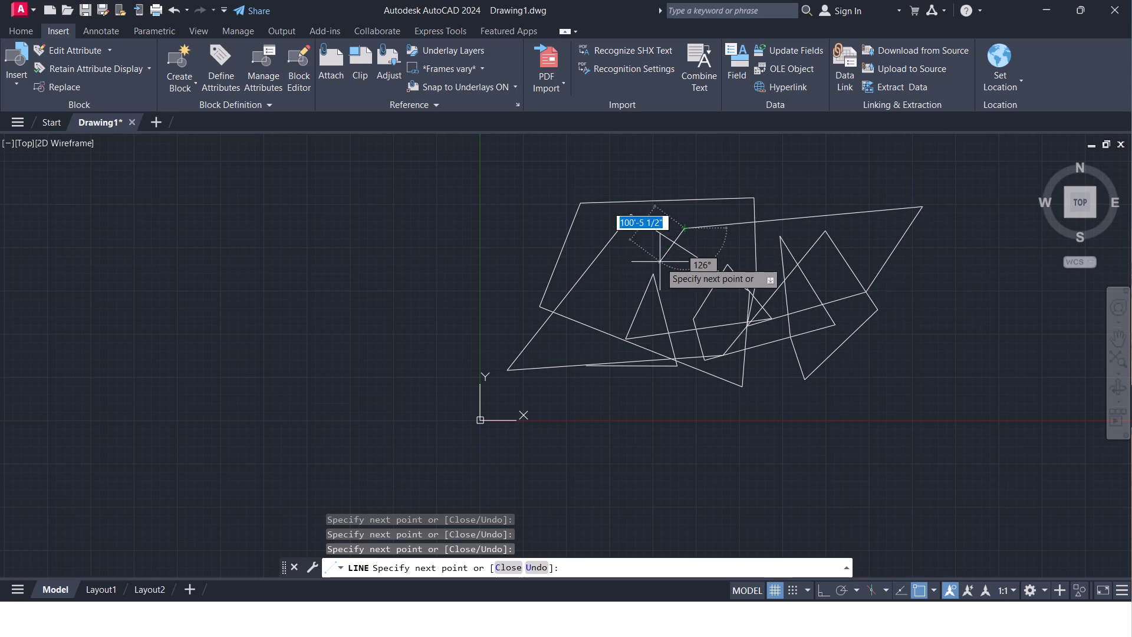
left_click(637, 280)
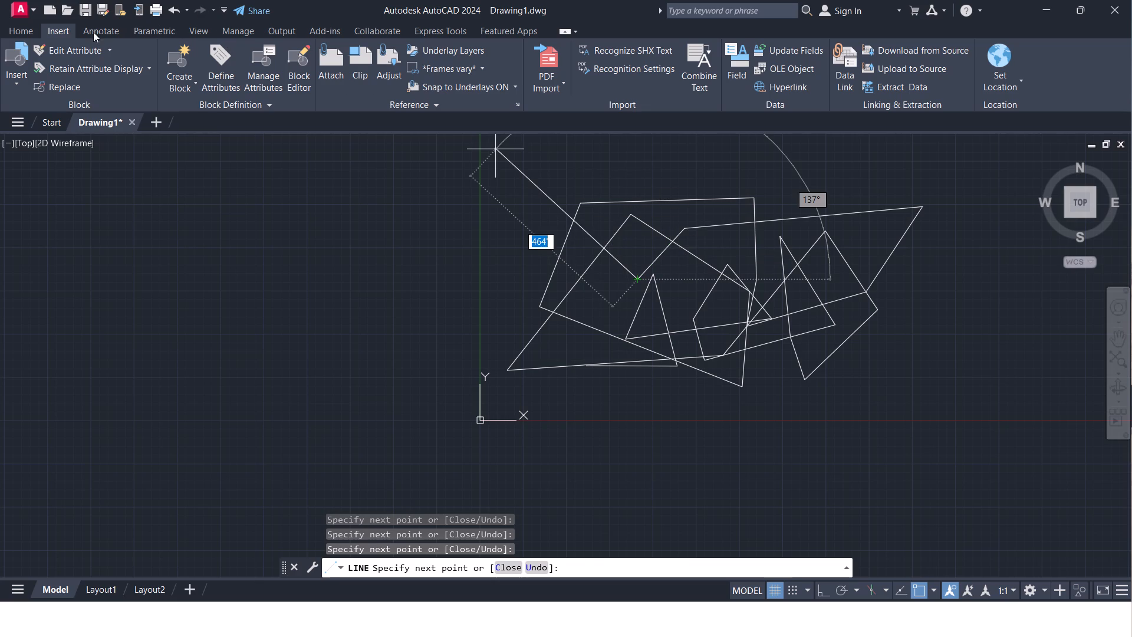
Attach the residential building image from Downloads with a relative path, on-screen insertion point and scale, and a rotation angle of 0.
left_click(53, 27)
left_click(328, 63)
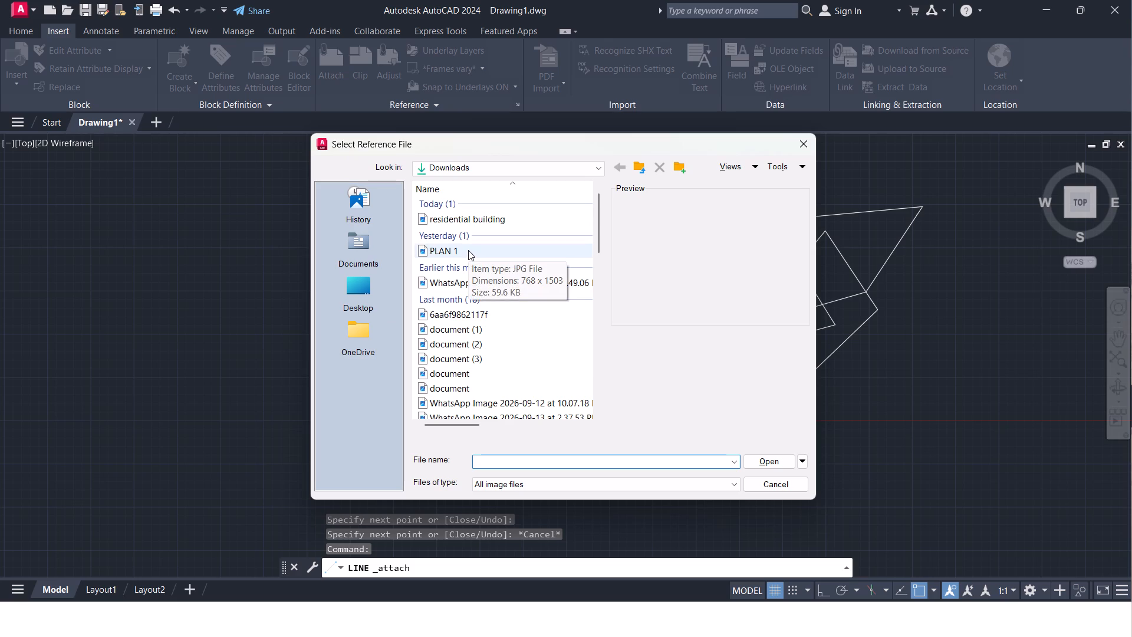
left_click(469, 218)
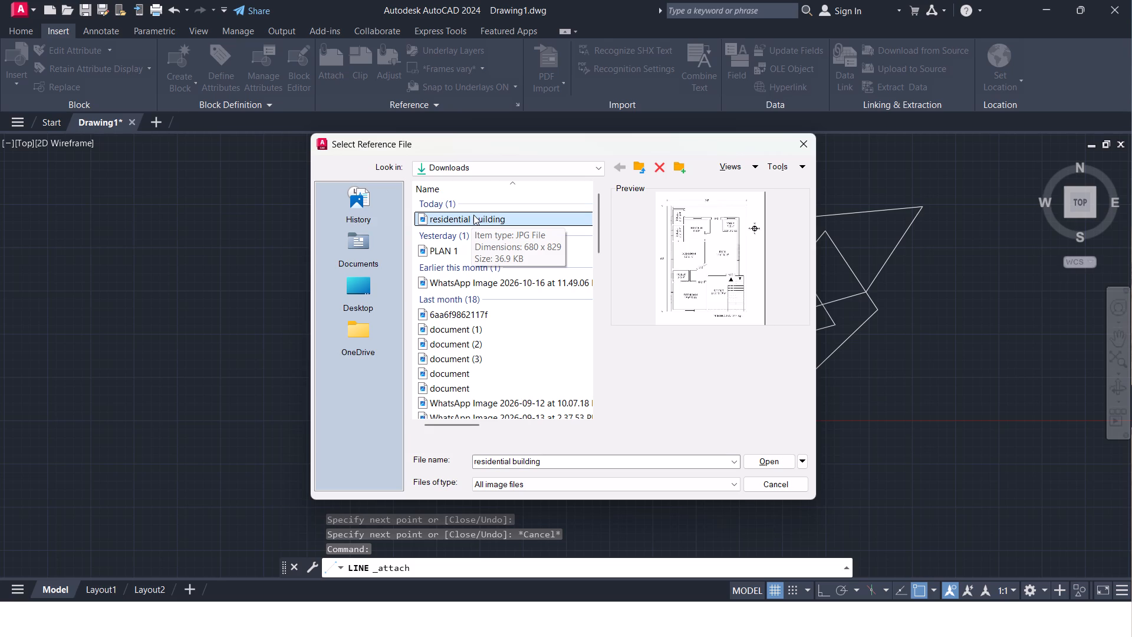
left_click(776, 456)
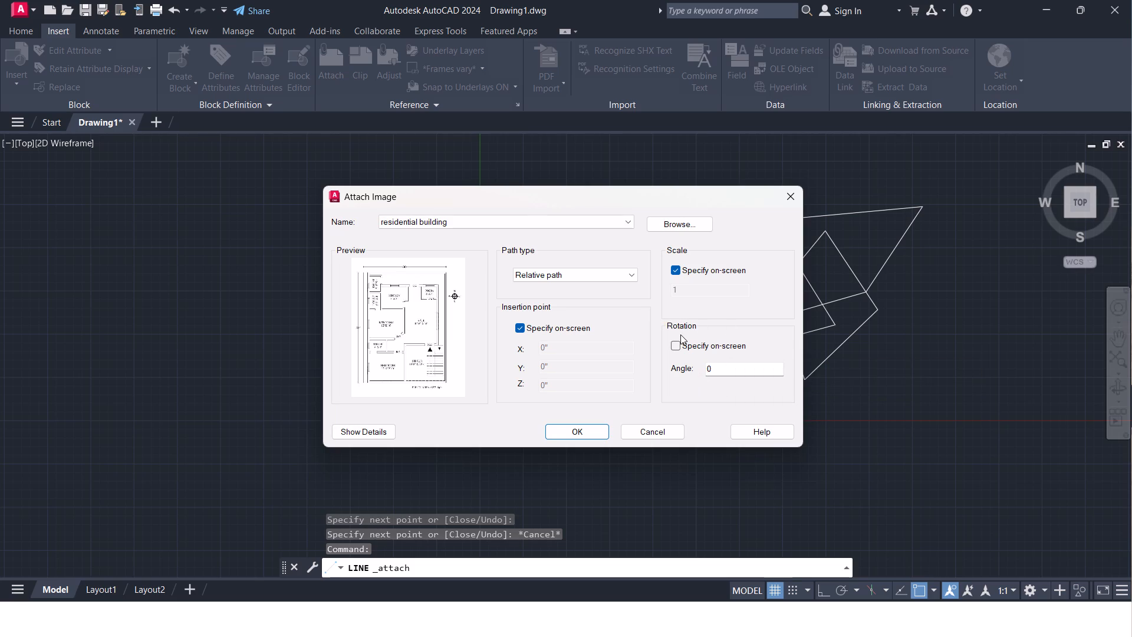
left_click(587, 432)
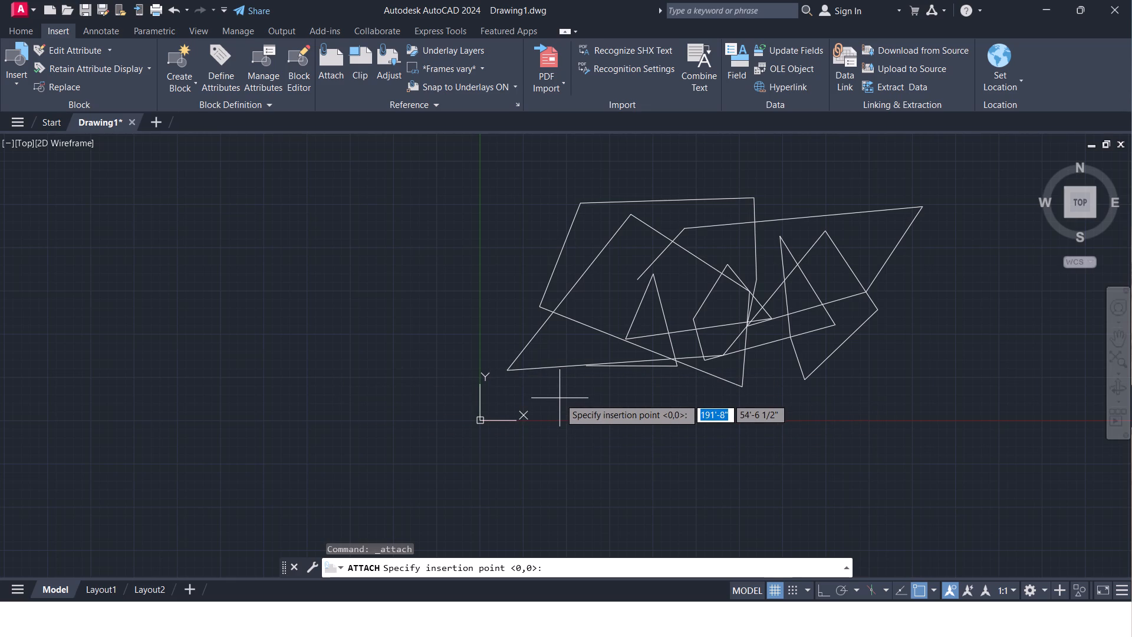
Place the residential building image just above the X axis, beyond the freehand lines in positive X, and set its scale freehand.
scroll(561, 393, "down", 1)
middle_click_drag(789, 402, 741, 405)
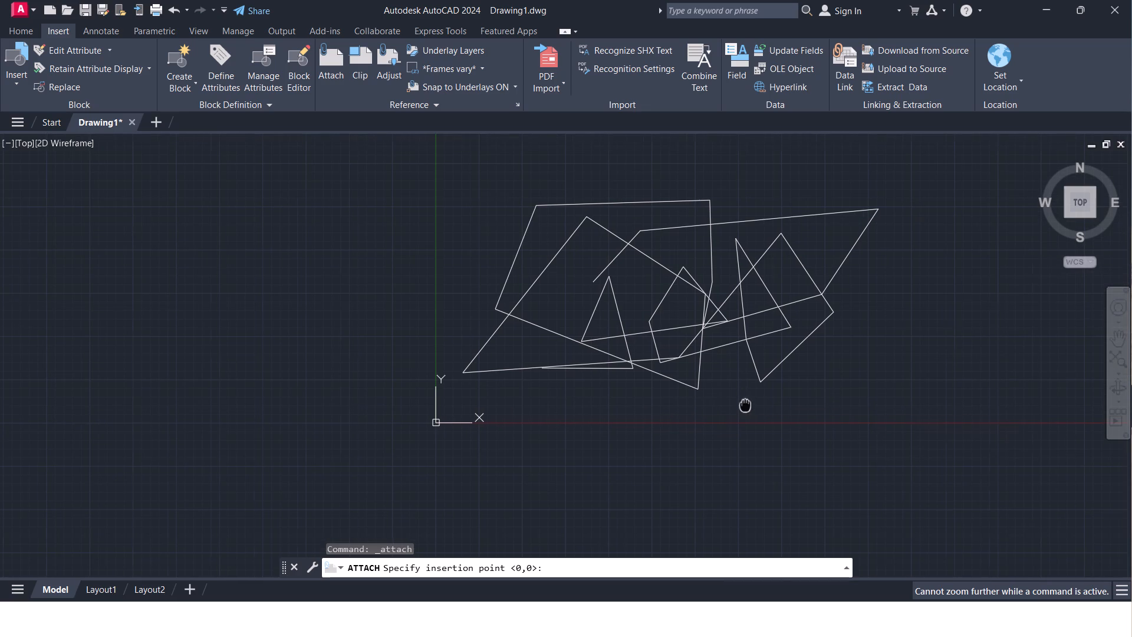
middle_click_drag(741, 405, 1, 446)
middle_click_drag(825, 367, 201, 449)
middle_click_drag(820, 367, 264, 402)
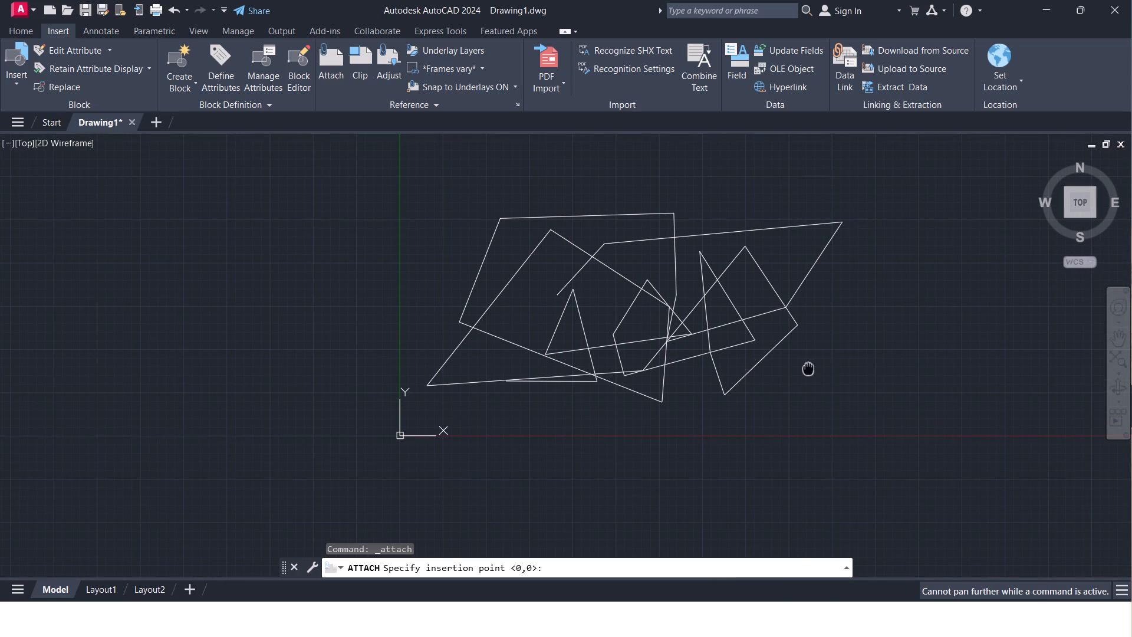
middle_click_drag(264, 402, 264, 403)
middle_click_drag(774, 195, 650, 482)
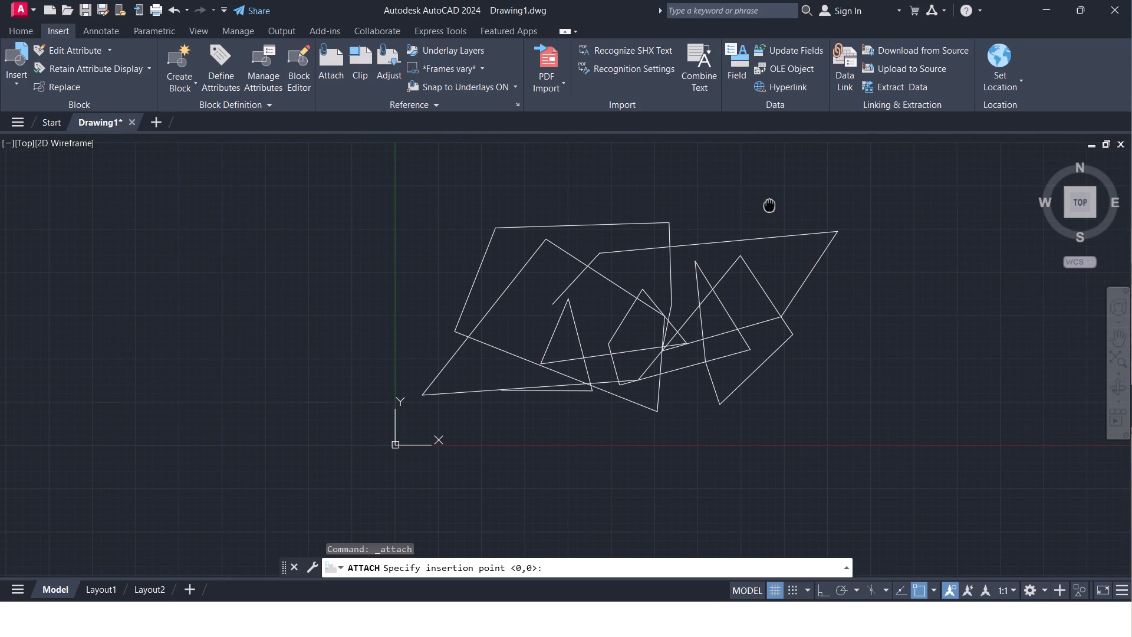
middle_click_drag(650, 482, 686, 301)
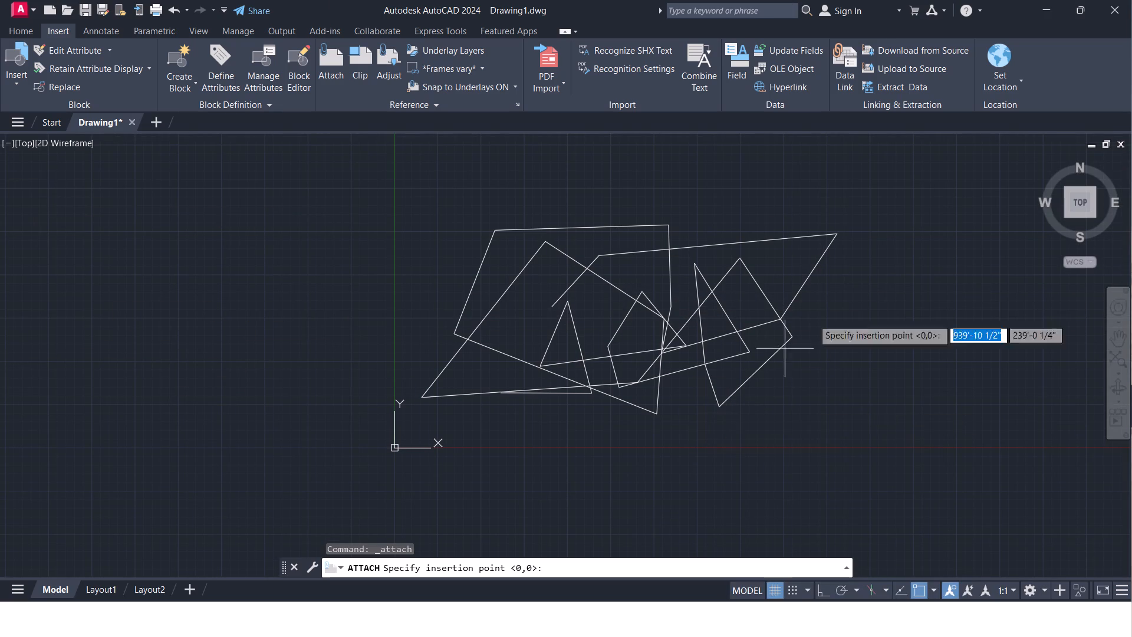
middle_click_drag(908, 291, 533, 536)
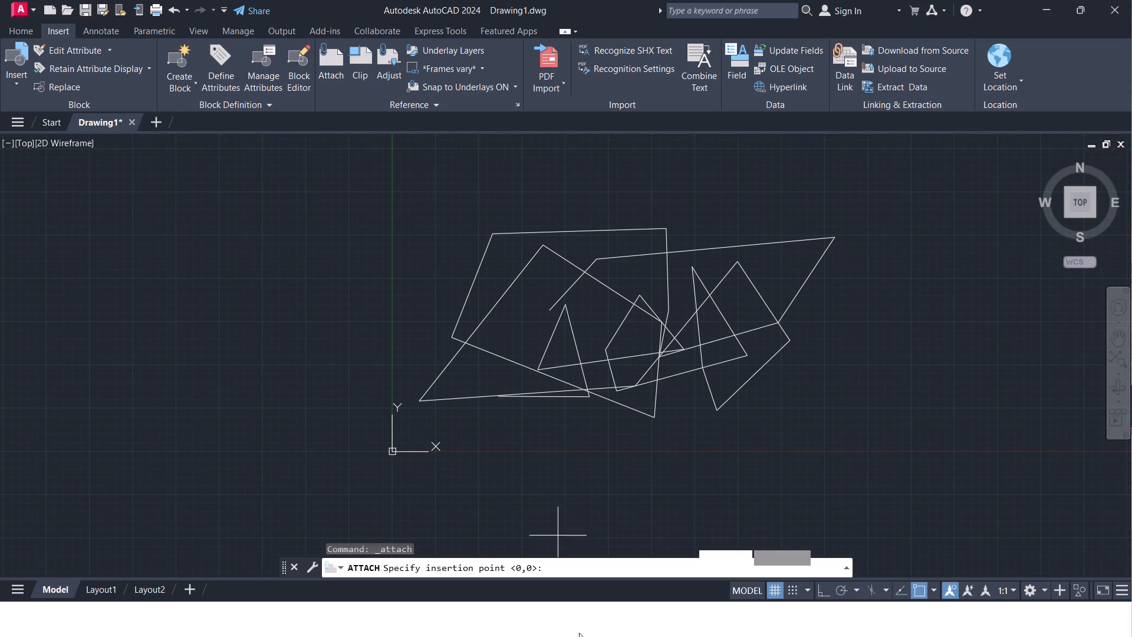
middle_click_drag(755, 210, 674, 346)
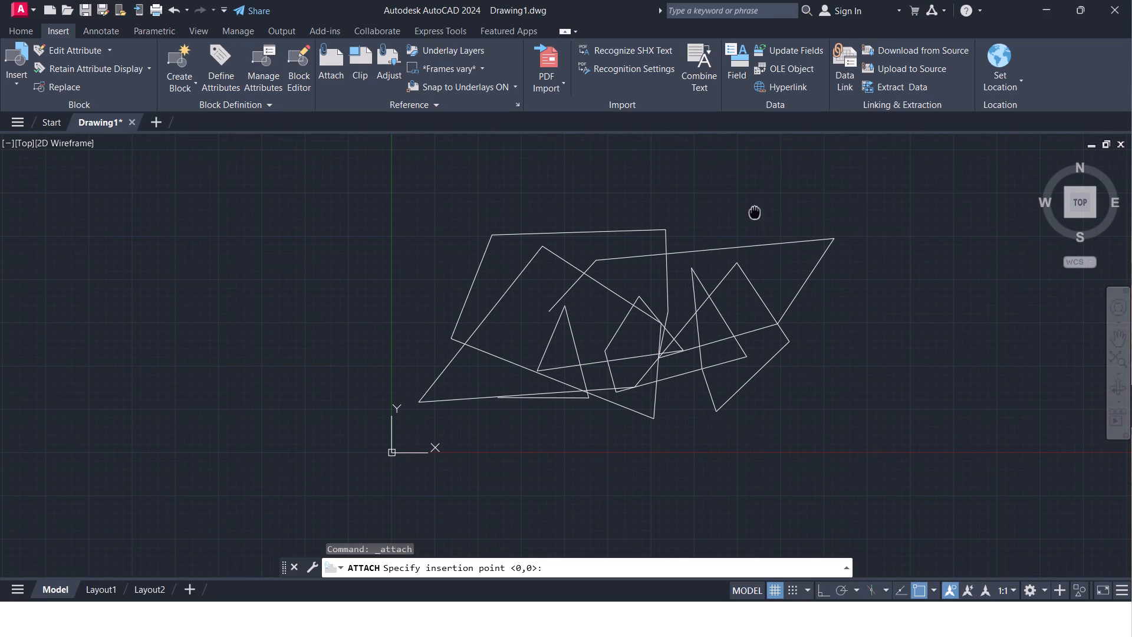
middle_click_drag(674, 346, 502, 429)
middle_click_drag(256, 358, 322, 318)
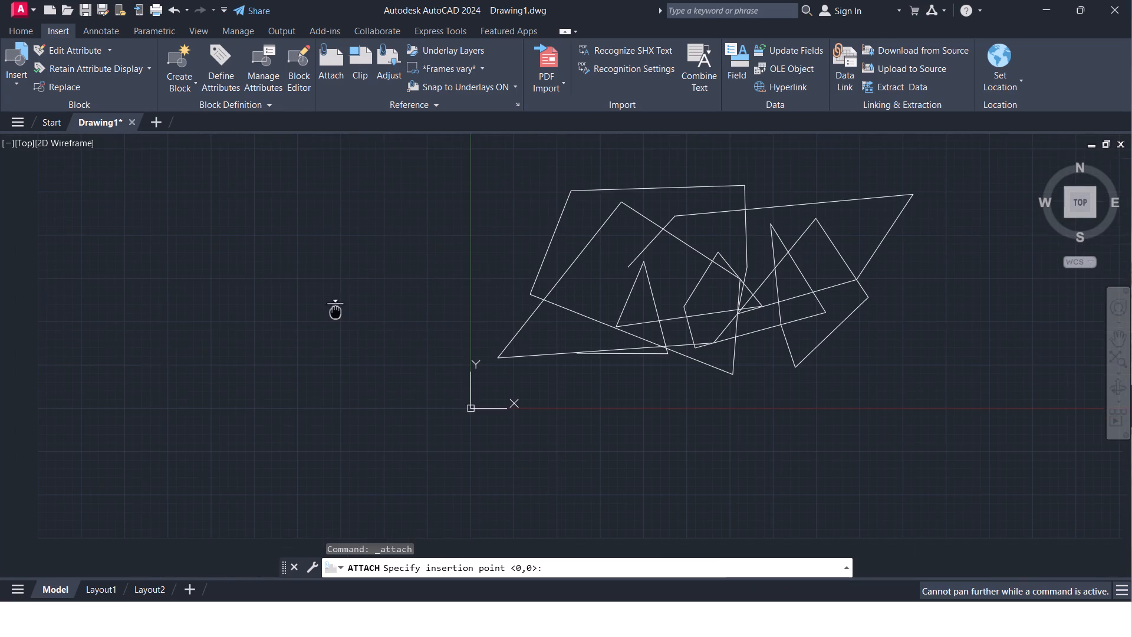
middle_click_drag(322, 318, 85, 635)
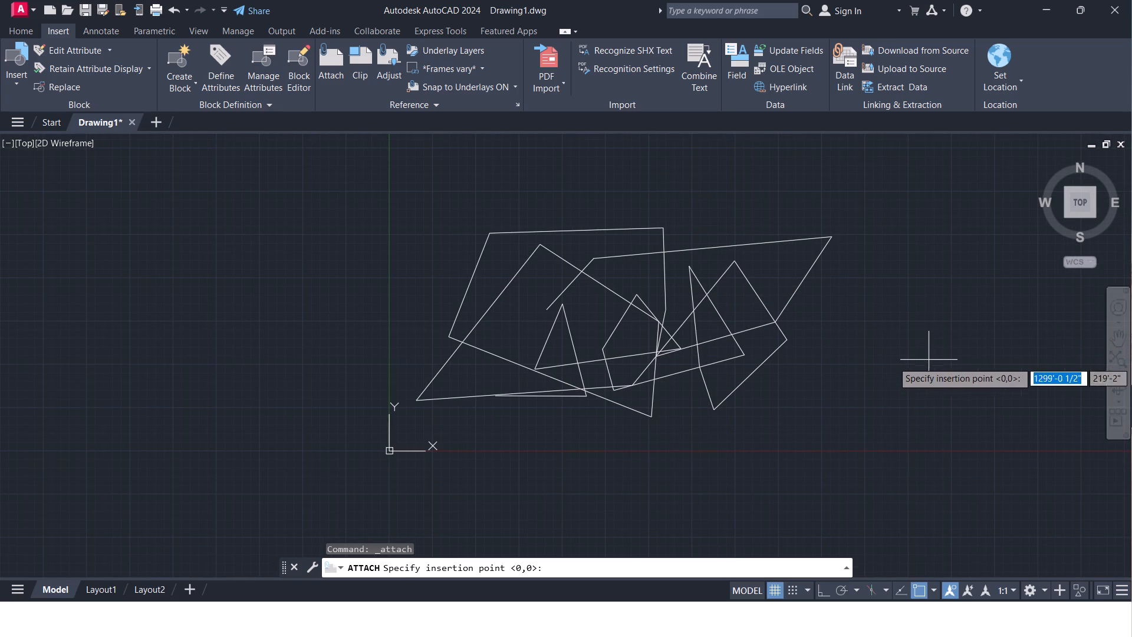
left_click(895, 433)
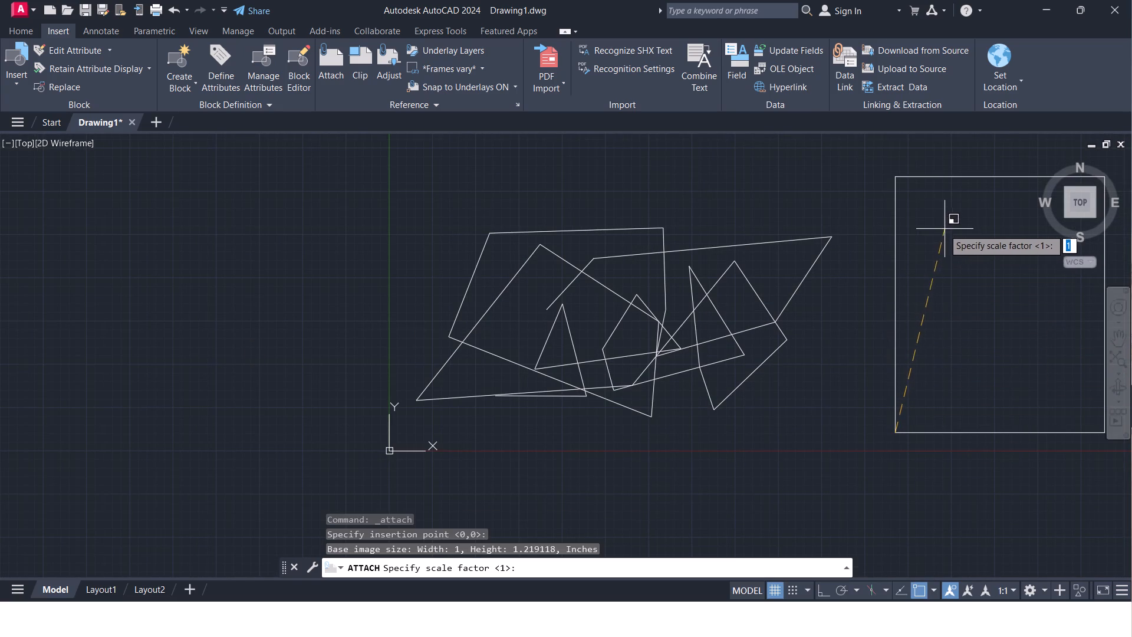
left_click(938, 228)
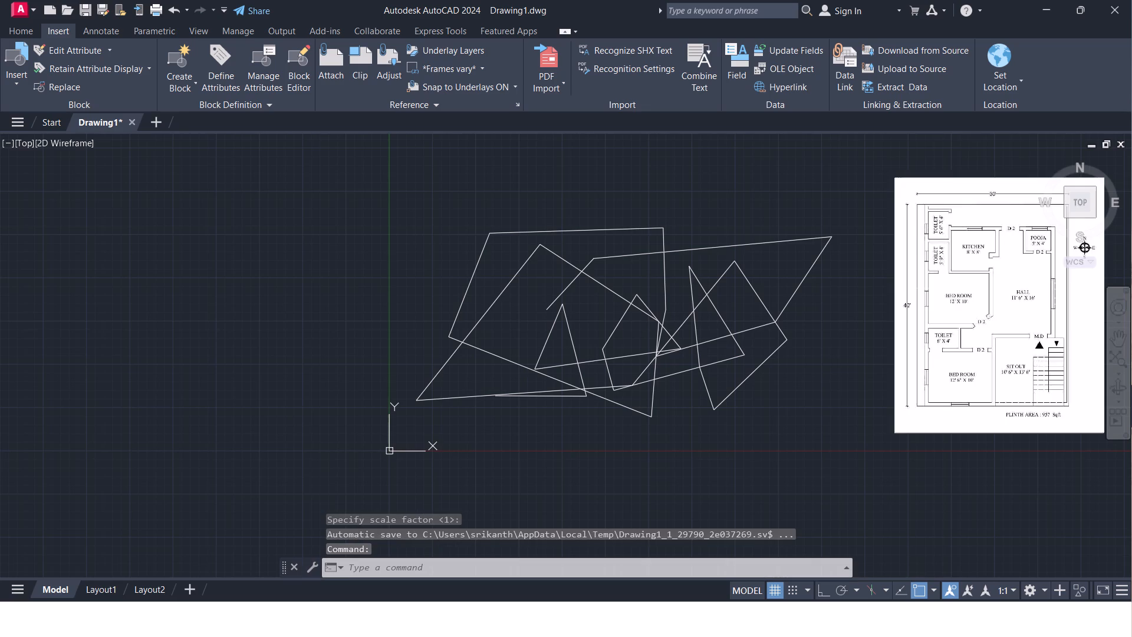
Select the floor plan image and enlarge it freehand by stretching its lower-right corner grip outward, keeping the upper-left corner in place.
middle_click_drag(939, 482, 621, 490)
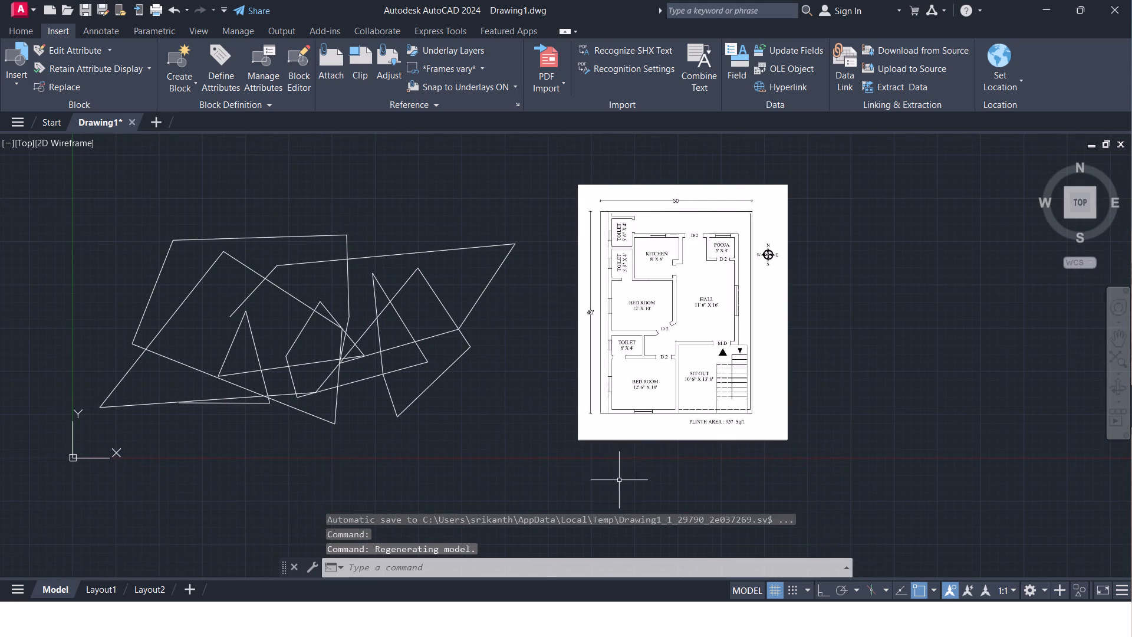
scroll(876, 371, "down", 1)
scroll(876, 370, "up", 1)
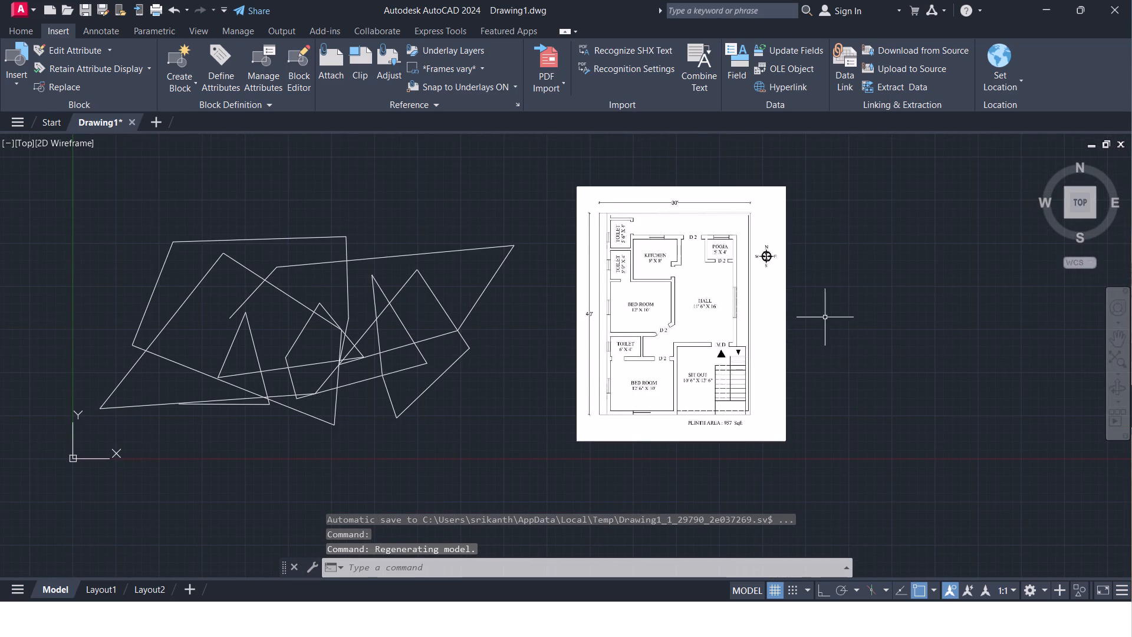
scroll(825, 317, "up", 1)
scroll(825, 316, "down", 1)
middle_click_drag(837, 320, 764, 401)
scroll(765, 390, "down", 2)
middle_click_drag(796, 401, 683, 356)
scroll(680, 356, "up", 1)
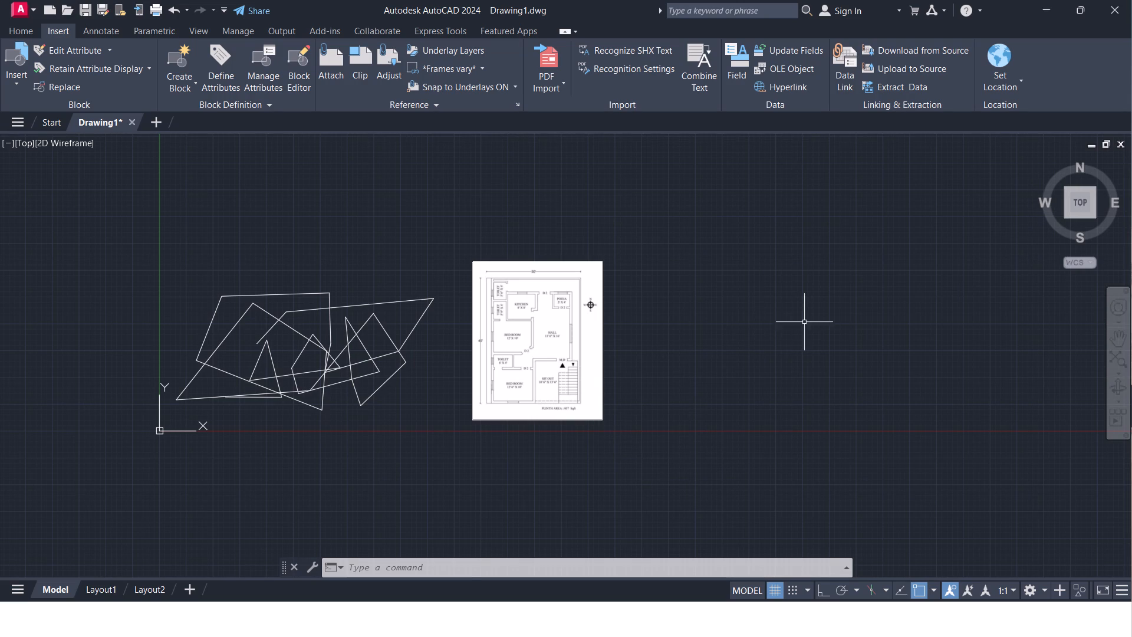
left_click(620, 426)
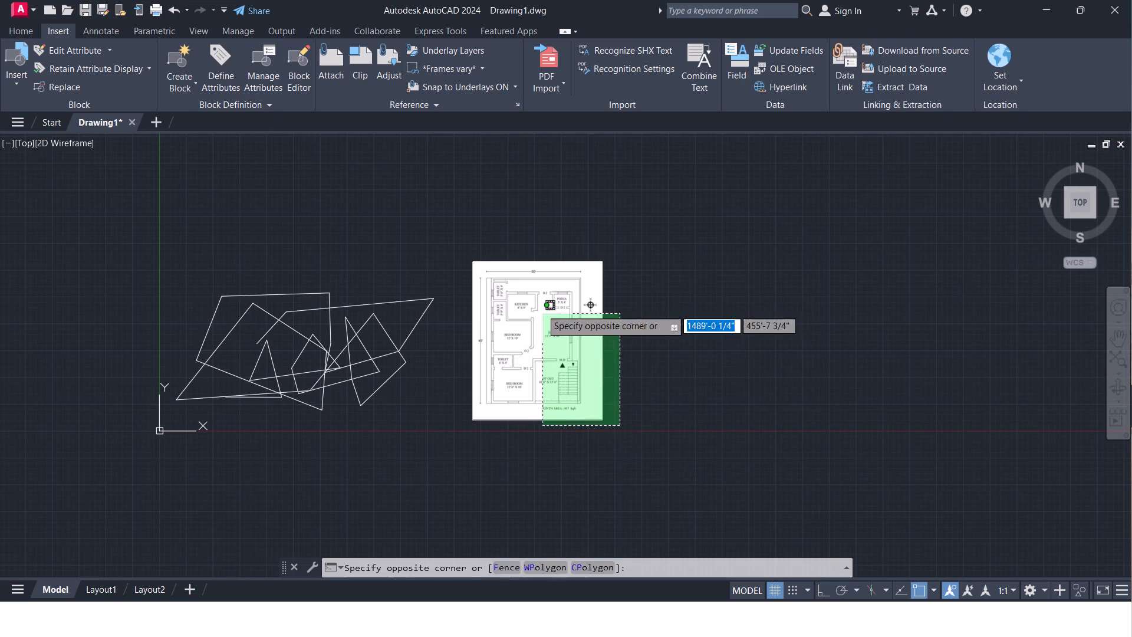
left_click(540, 304)
left_click(603, 417)
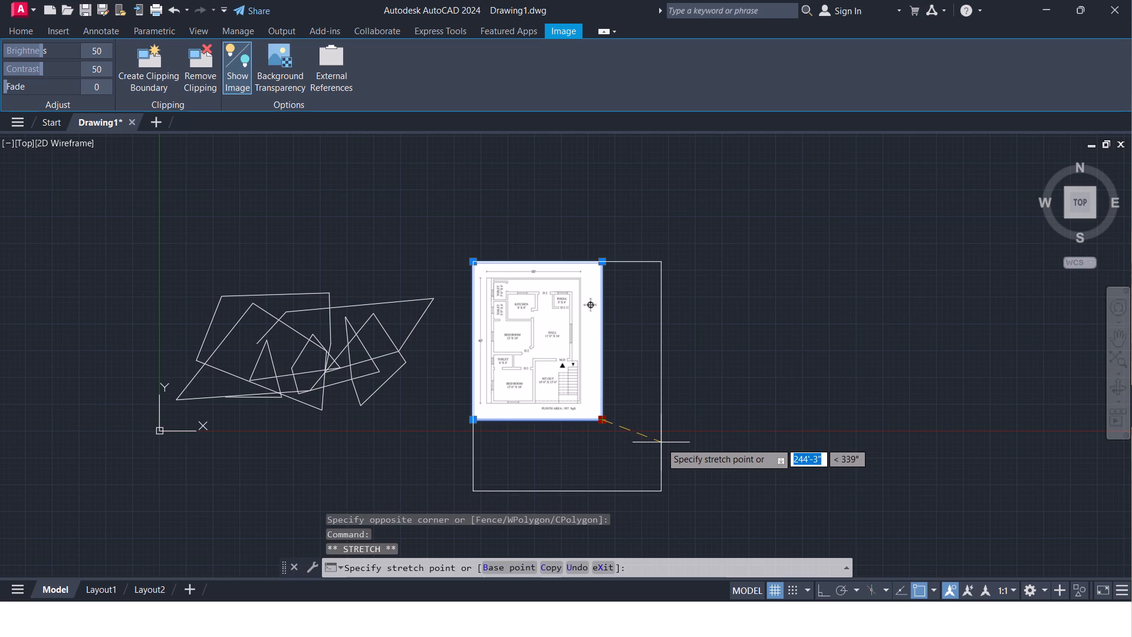
left_click(647, 418)
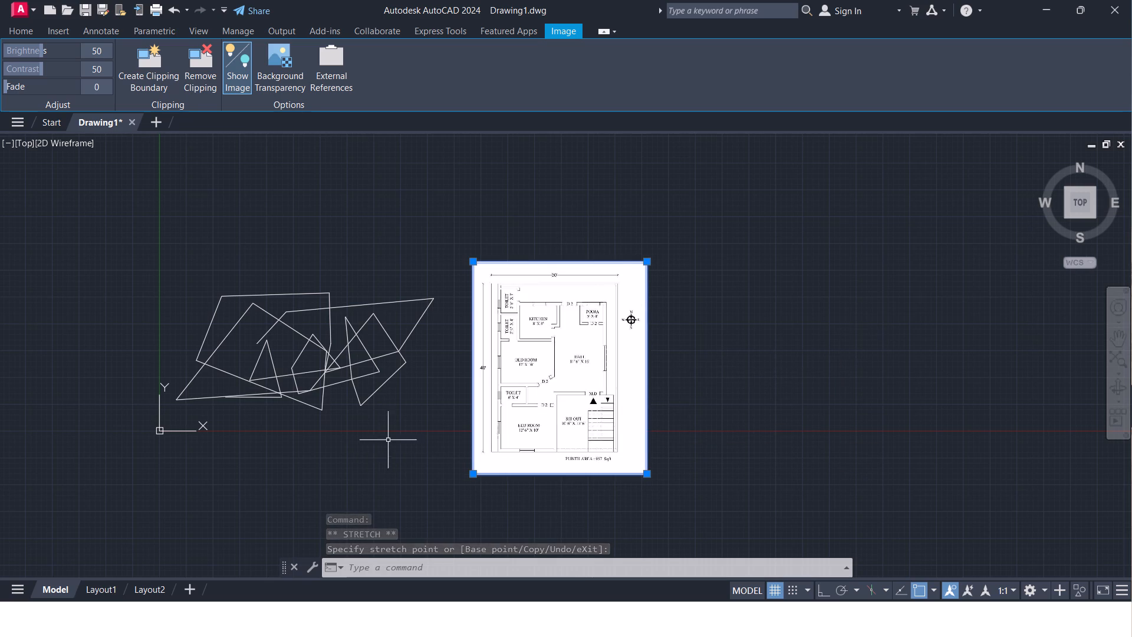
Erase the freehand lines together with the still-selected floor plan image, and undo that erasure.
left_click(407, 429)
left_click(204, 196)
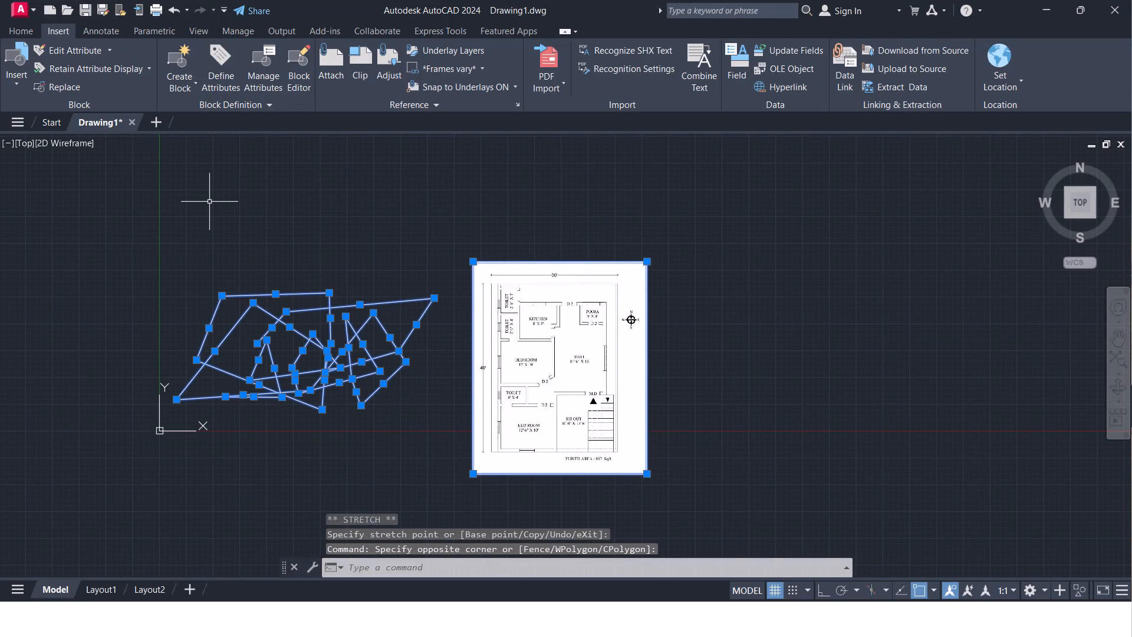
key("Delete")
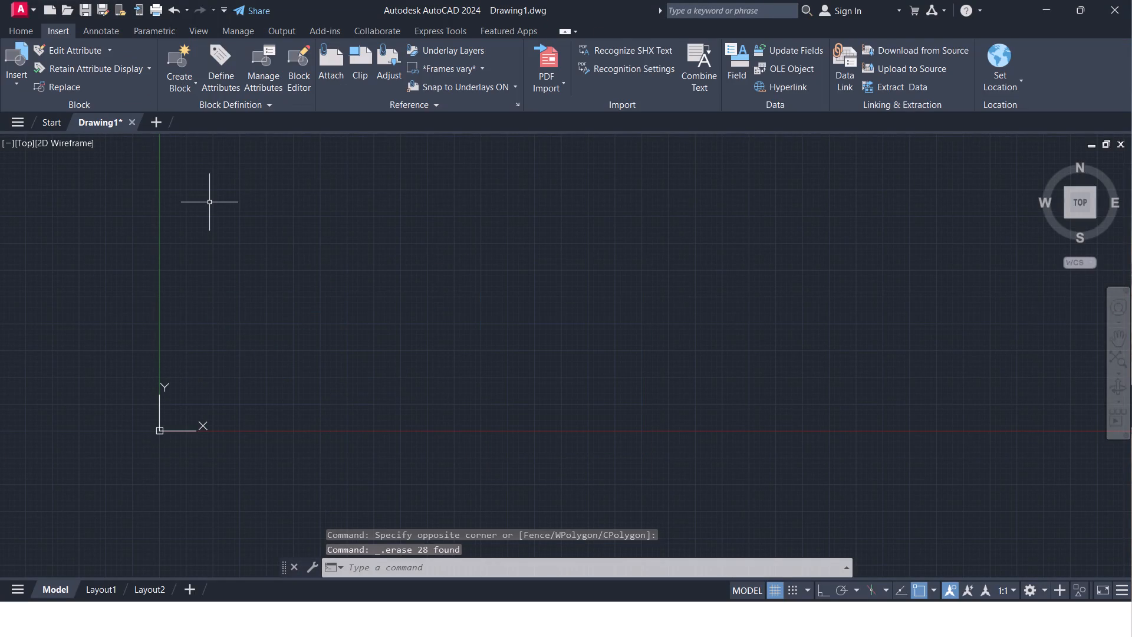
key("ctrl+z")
Erase all the freehand line segments beside the Y axis, leaving the floor plan image in the drawing.
left_click(410, 408)
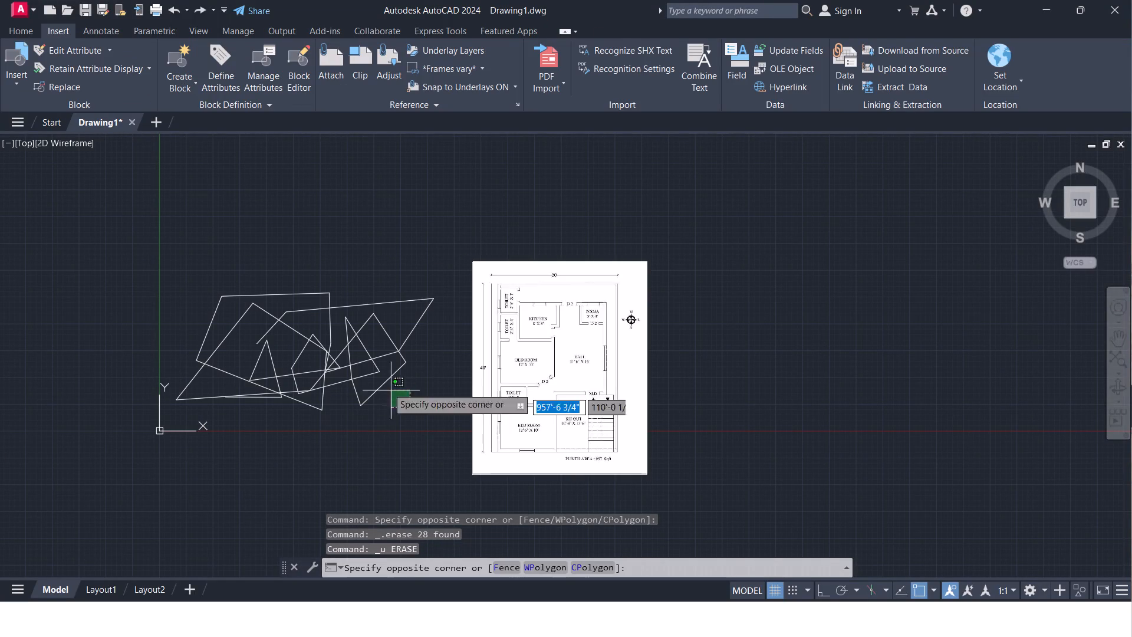
left_click(242, 300)
key("Delete")
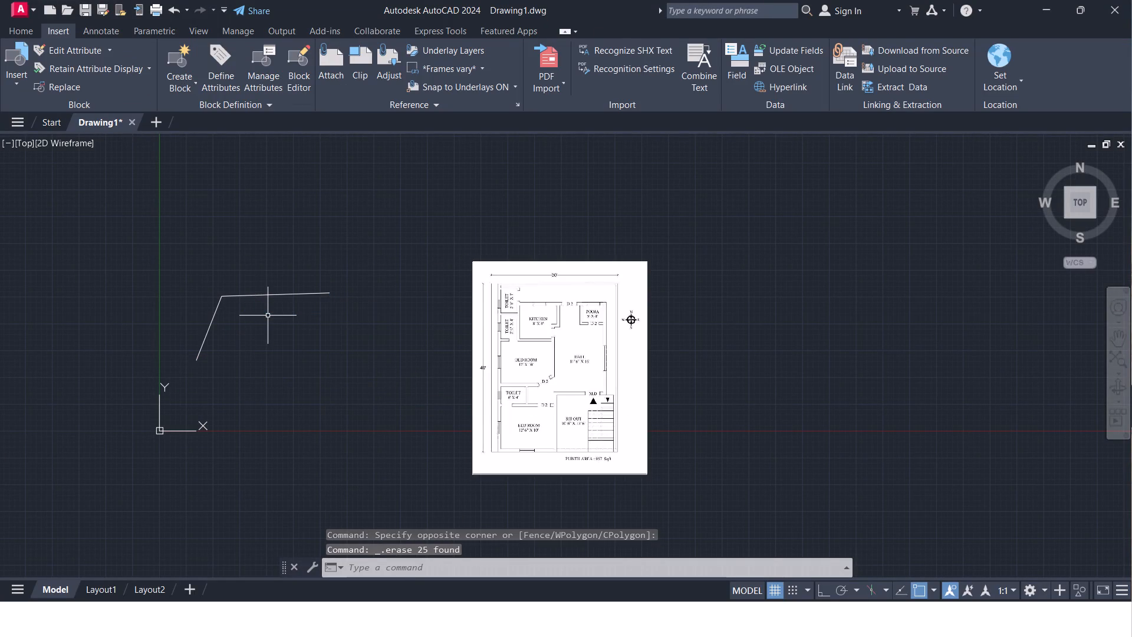
left_click(268, 314)
left_click(205, 272)
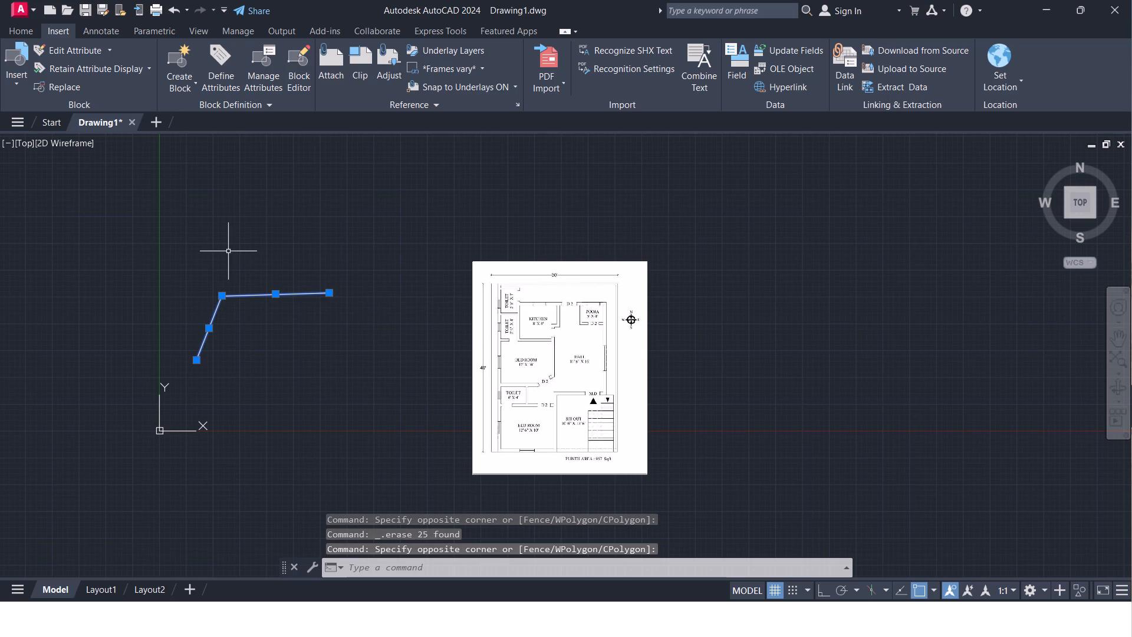
key("Delete")
Move the floor plan image freehand up in positive Y so it sits clear above the X axis.
scroll(626, 389, "down", 2)
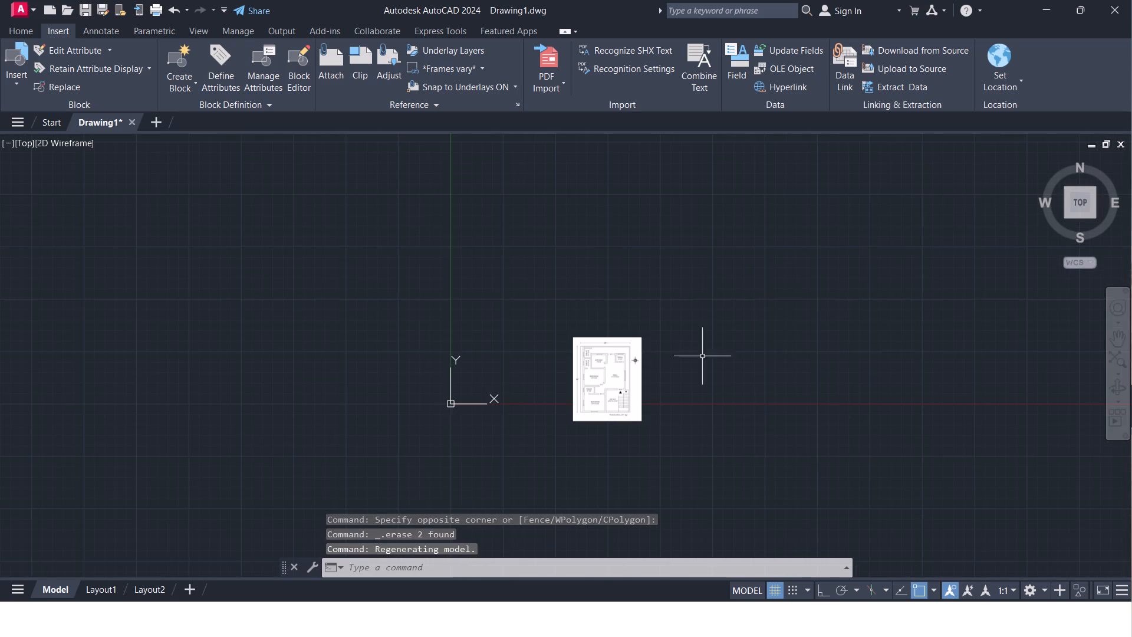
middle_click_drag(781, 339, 460, 340)
scroll(276, 402, "up", 1)
left_click(364, 436)
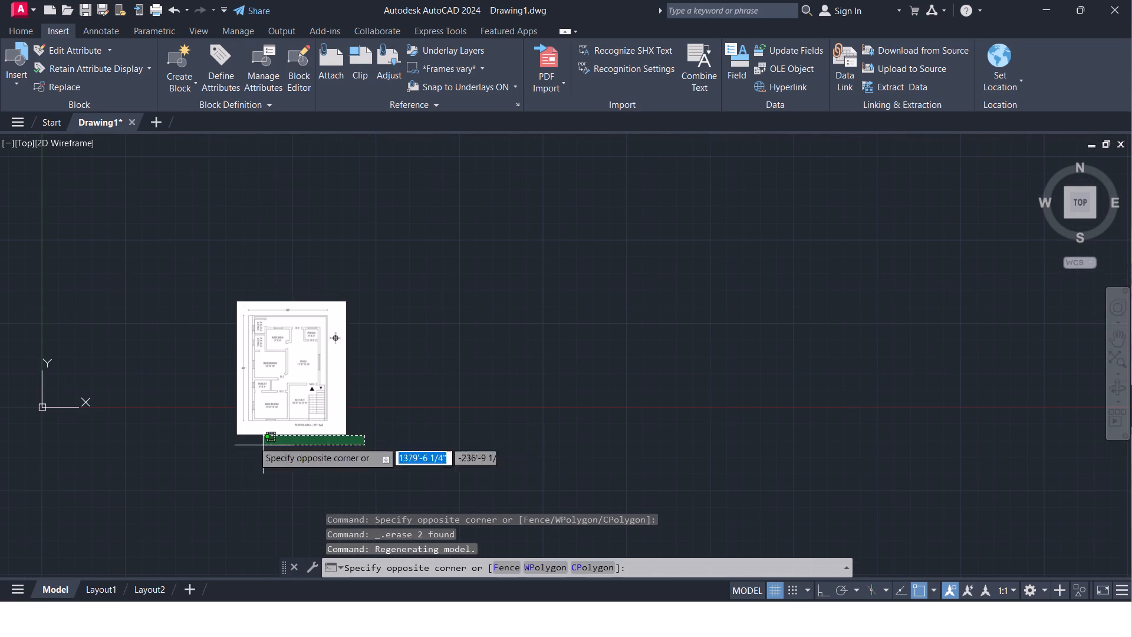
left_click(215, 283)
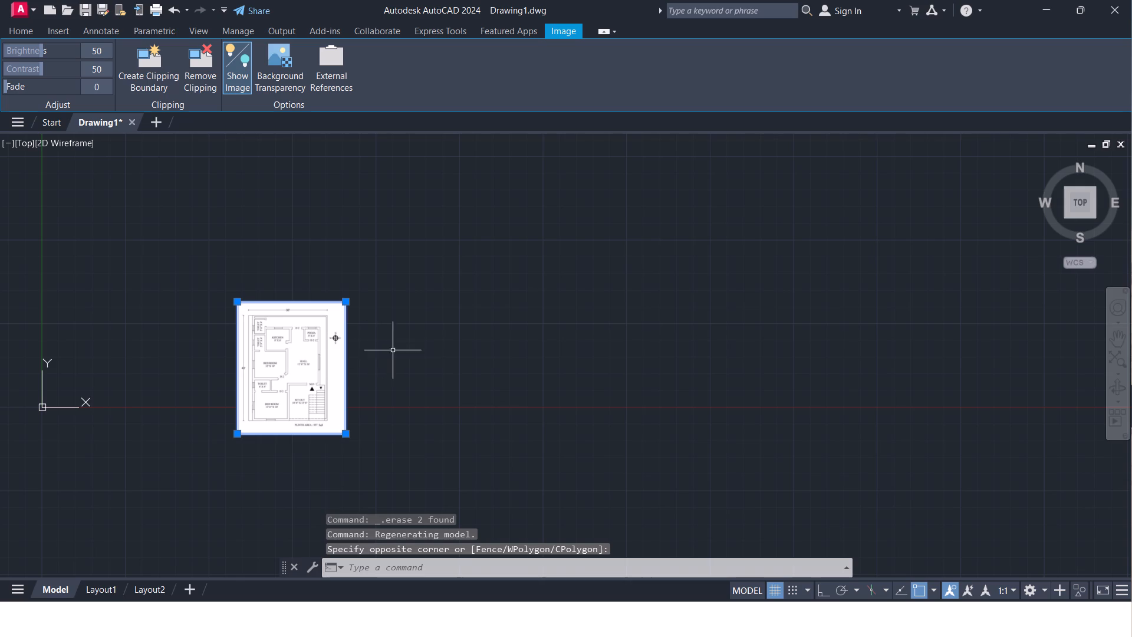
left_click(285, 369)
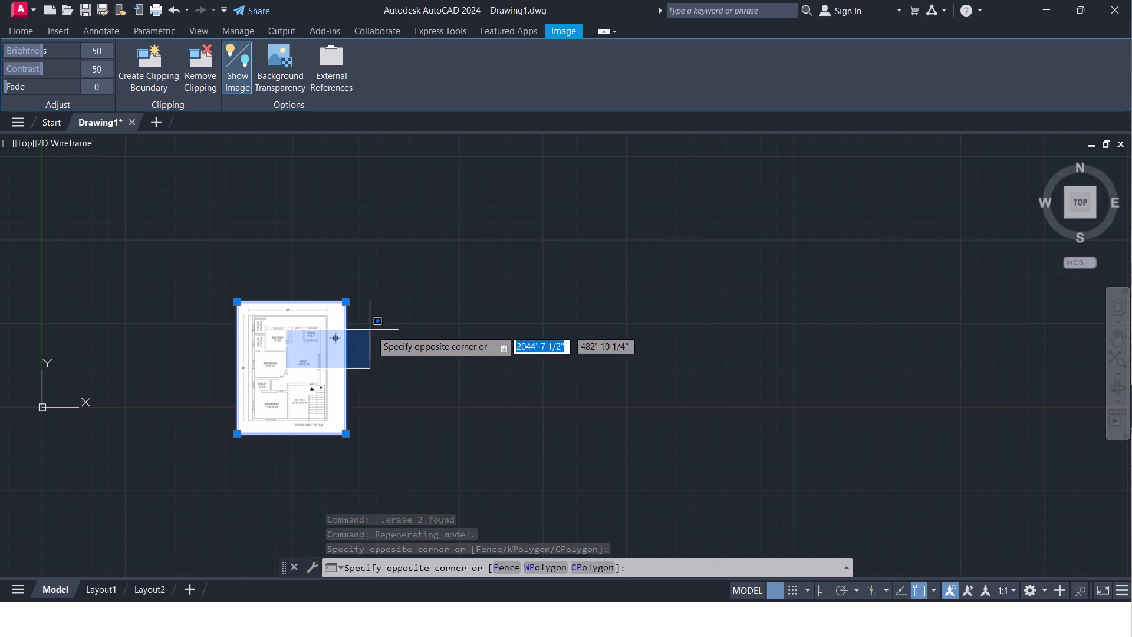
key("Escape")
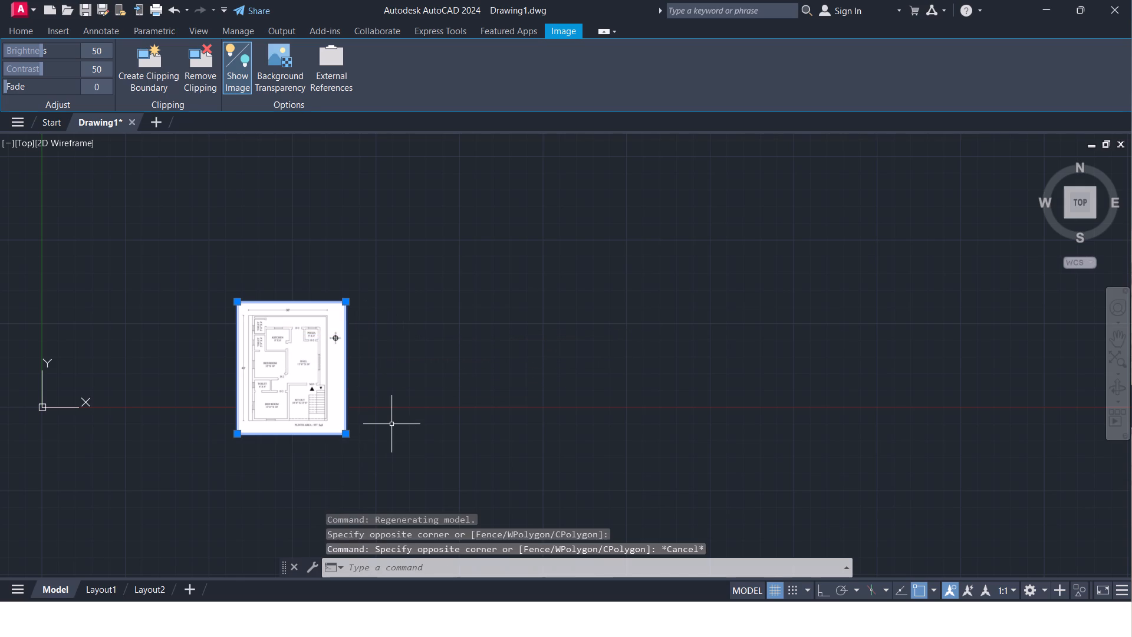
key("m")
key("Return")
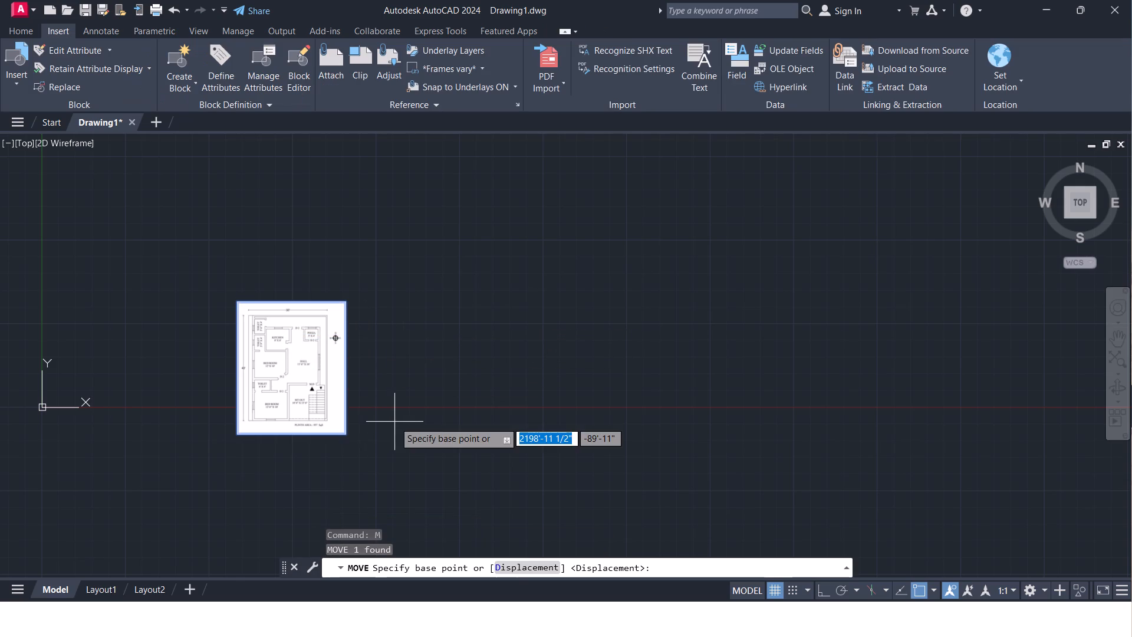
left_click(290, 370)
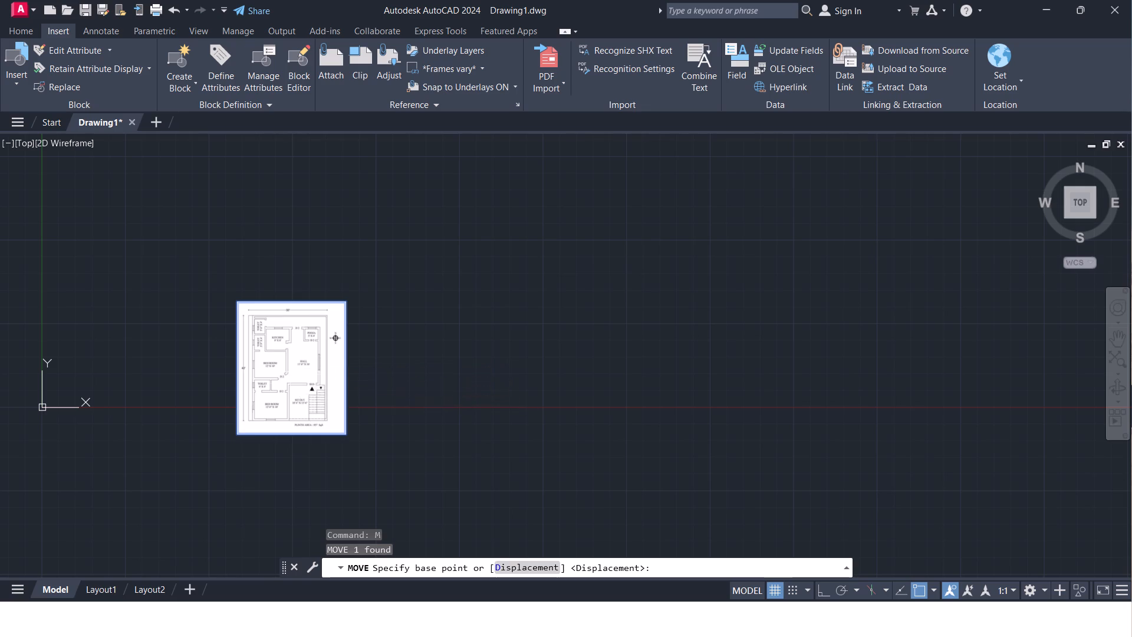
scroll(500, 289, "down", 1)
middle_click_drag(500, 289, 414, 410)
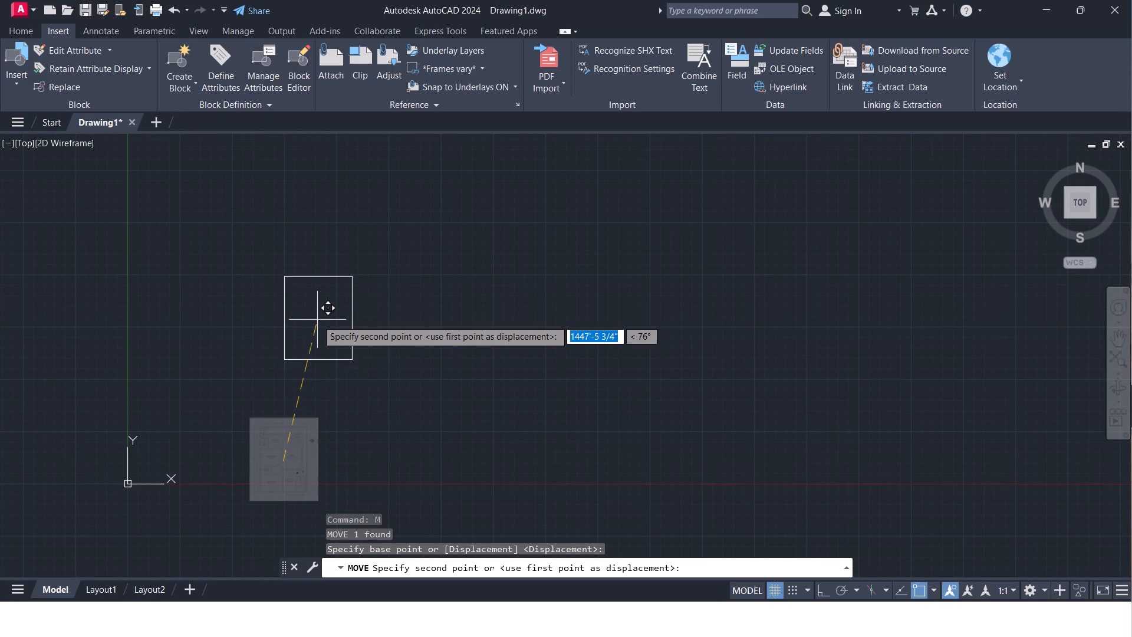
left_click(333, 290)
left_click(353, 316)
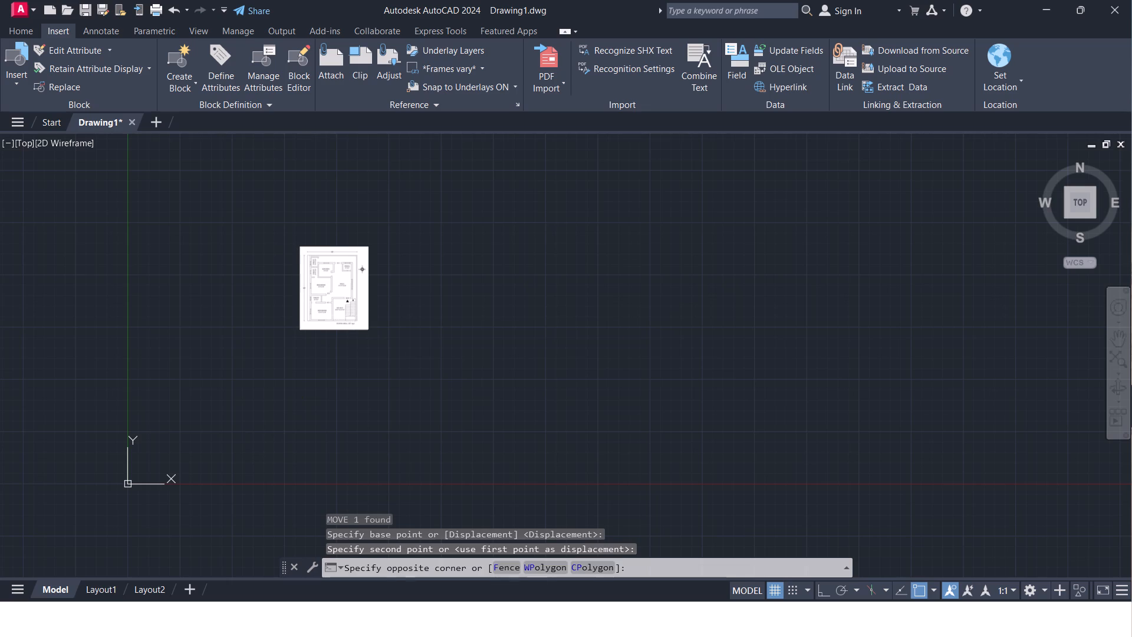
key("Escape")
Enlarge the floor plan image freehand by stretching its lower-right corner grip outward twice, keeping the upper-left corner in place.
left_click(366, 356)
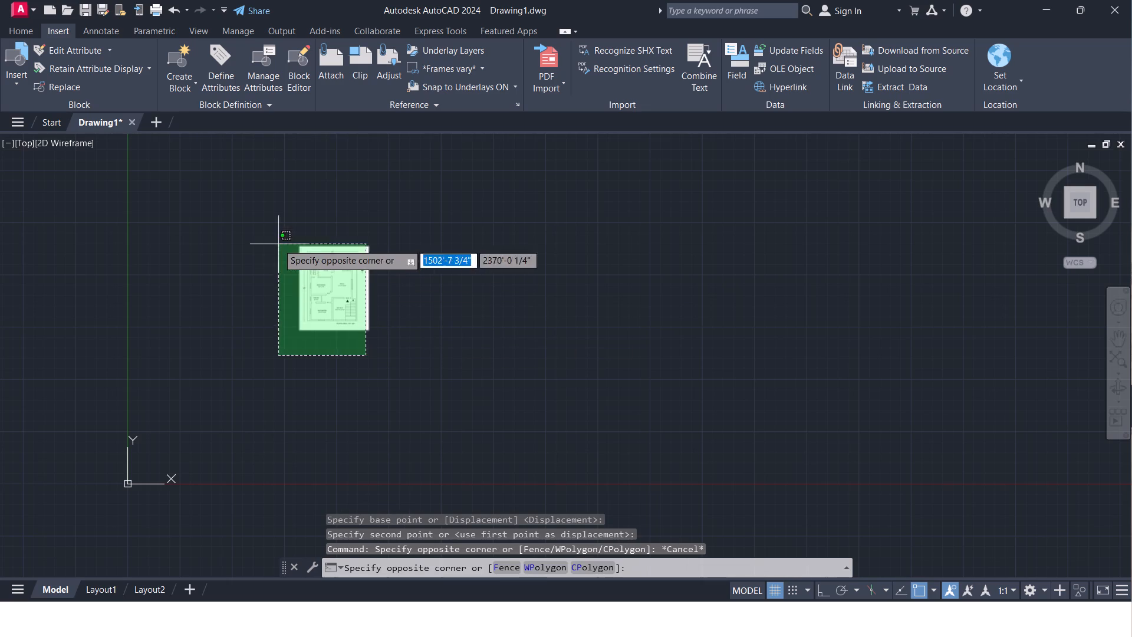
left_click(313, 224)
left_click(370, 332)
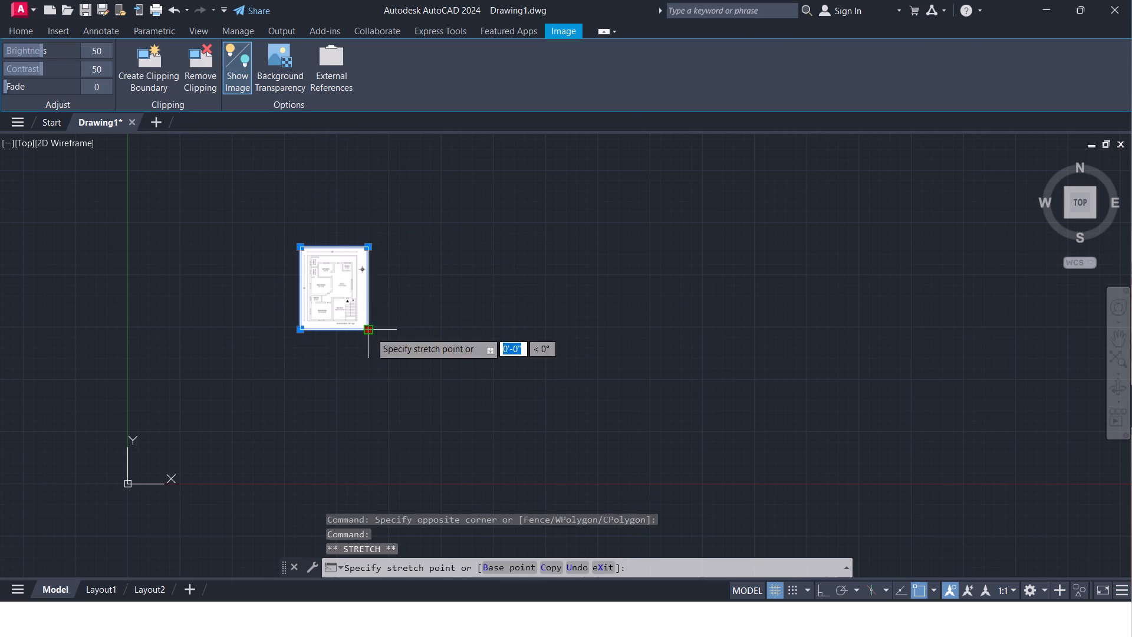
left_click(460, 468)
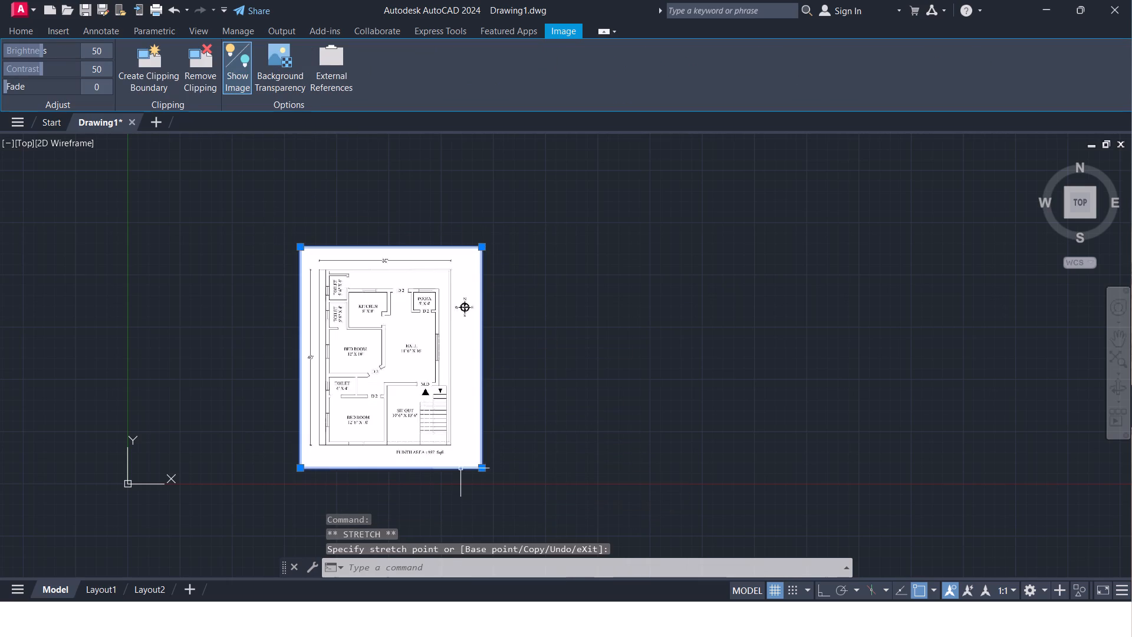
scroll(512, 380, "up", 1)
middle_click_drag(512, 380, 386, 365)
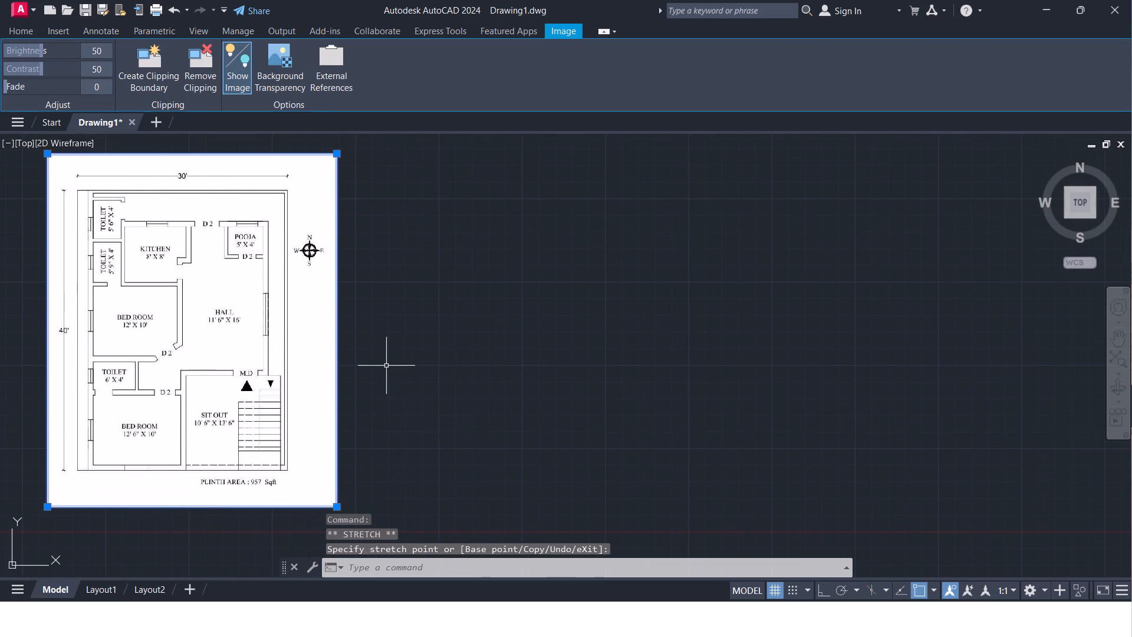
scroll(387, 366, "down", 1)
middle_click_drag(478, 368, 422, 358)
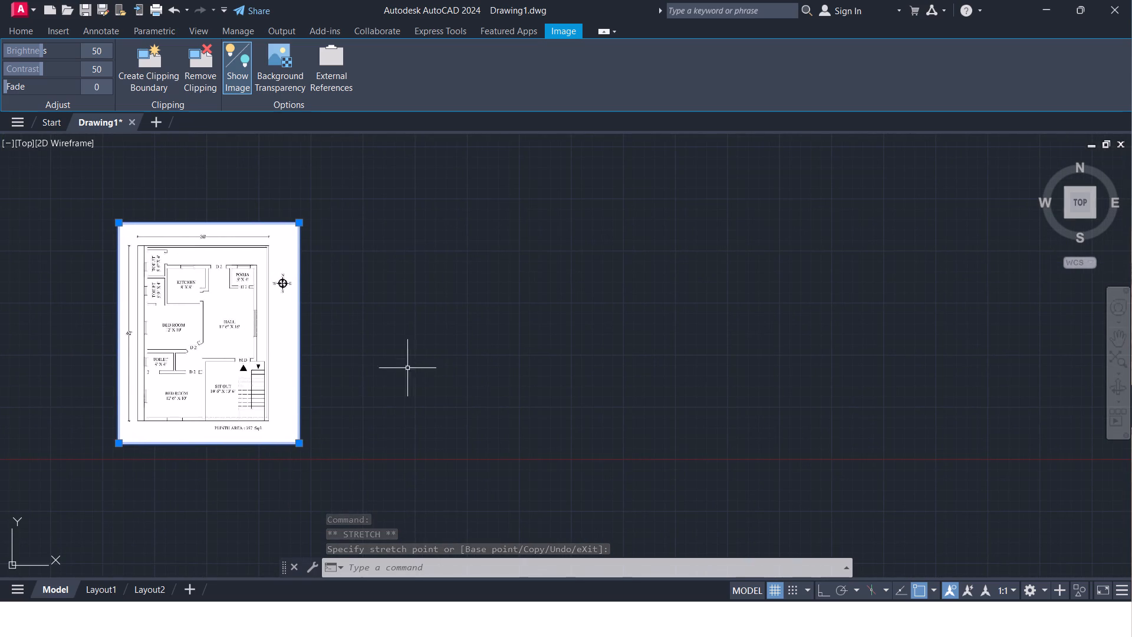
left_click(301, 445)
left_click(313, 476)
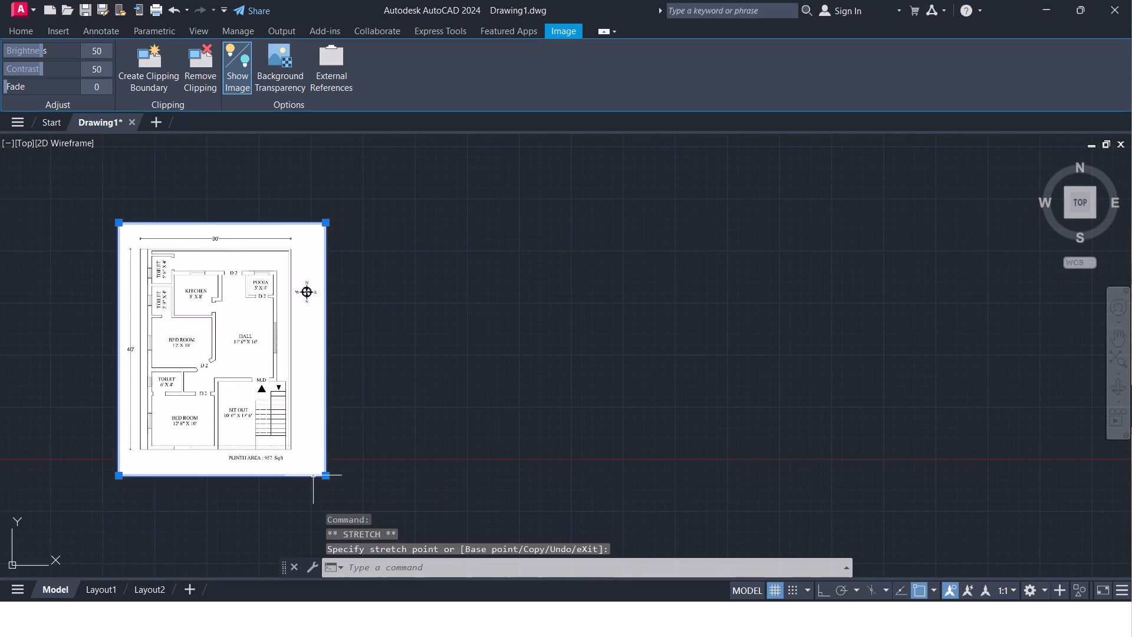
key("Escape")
Draw a 30' by 40' rectangle in the empty area beyond the floor plan image in positive X, level with the image's upper edge.
middle_click_drag(448, 380, 432, 346)
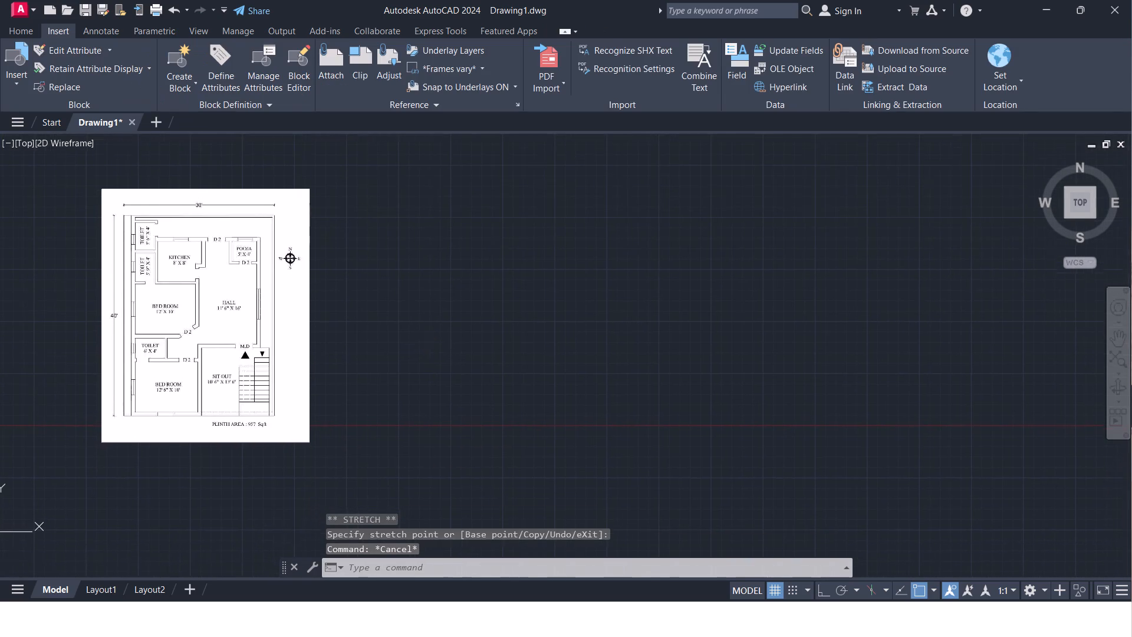
scroll(395, 344, "up", 1)
scroll(395, 346, "down", 1)
scroll(395, 346, "up", 1)
middle_click_drag(395, 346, 443, 359)
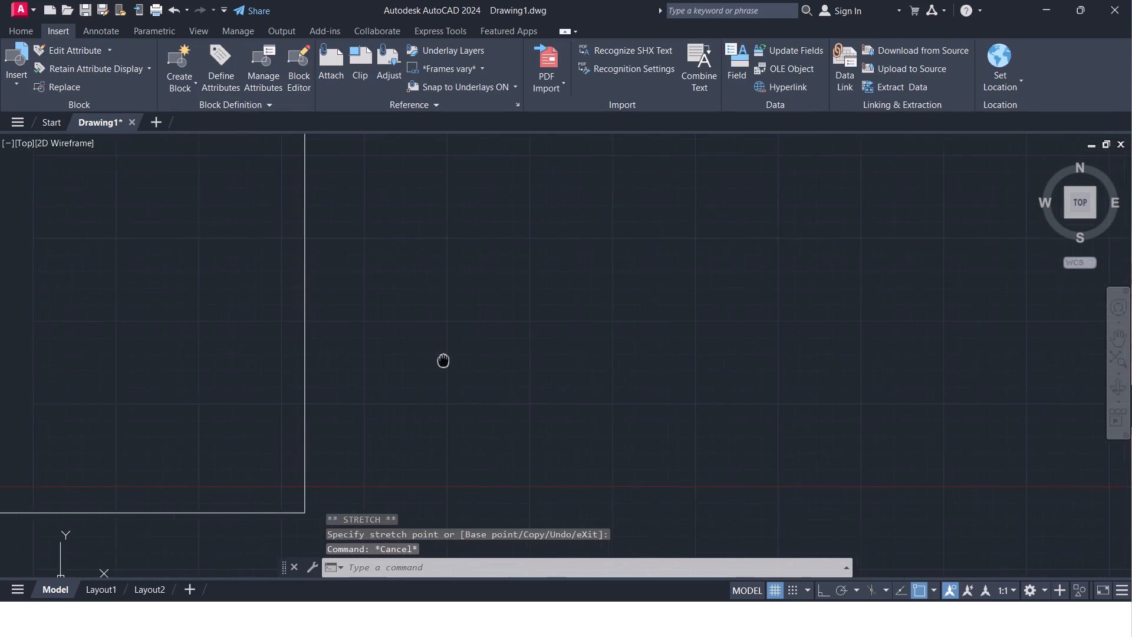
middle_click_drag(443, 359, 504, 376)
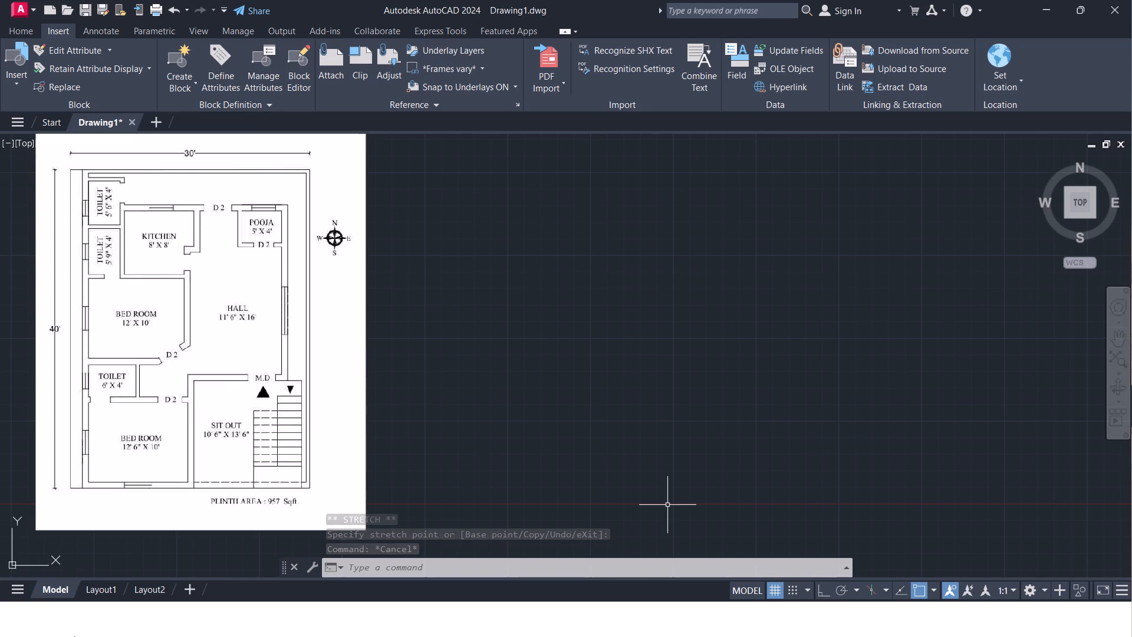
type("rec")
key("Return")
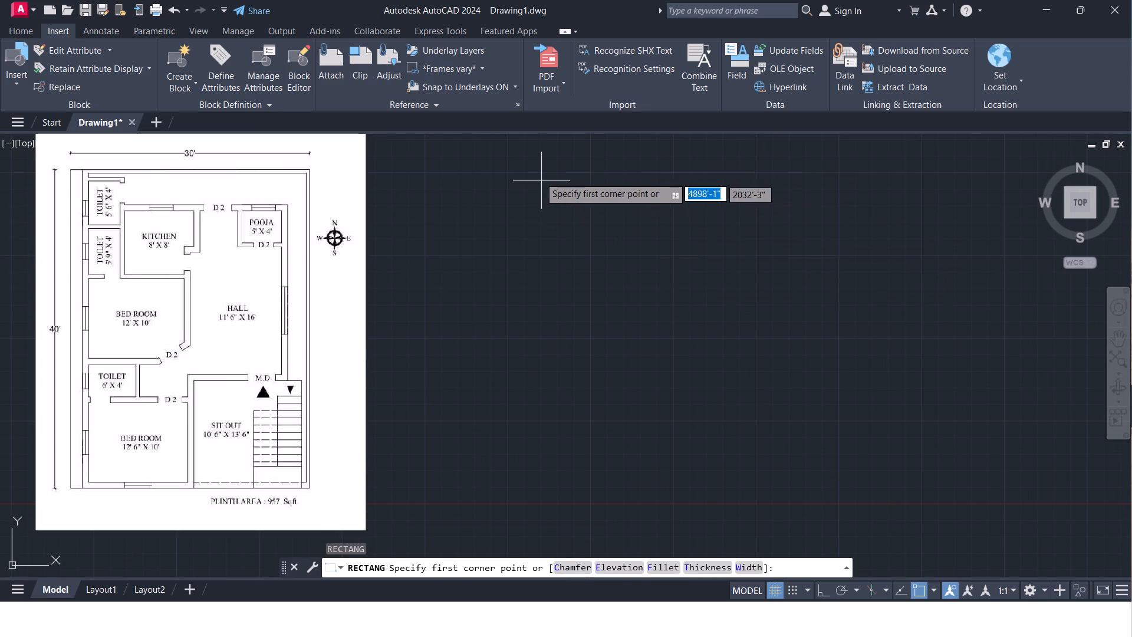
left_click(534, 168)
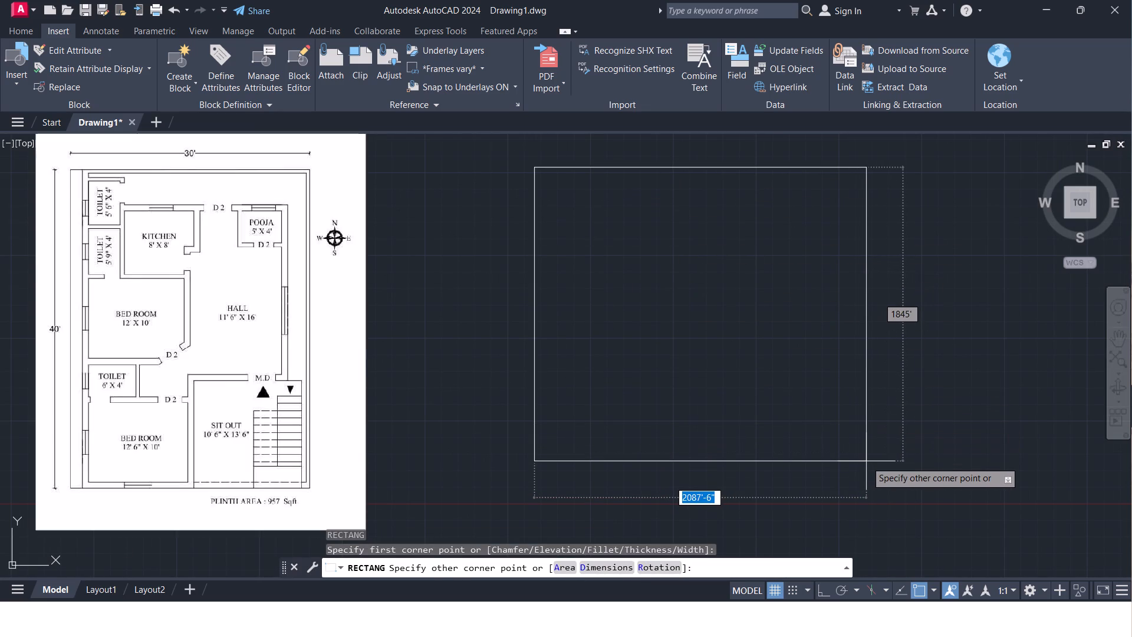
key("shift+at")
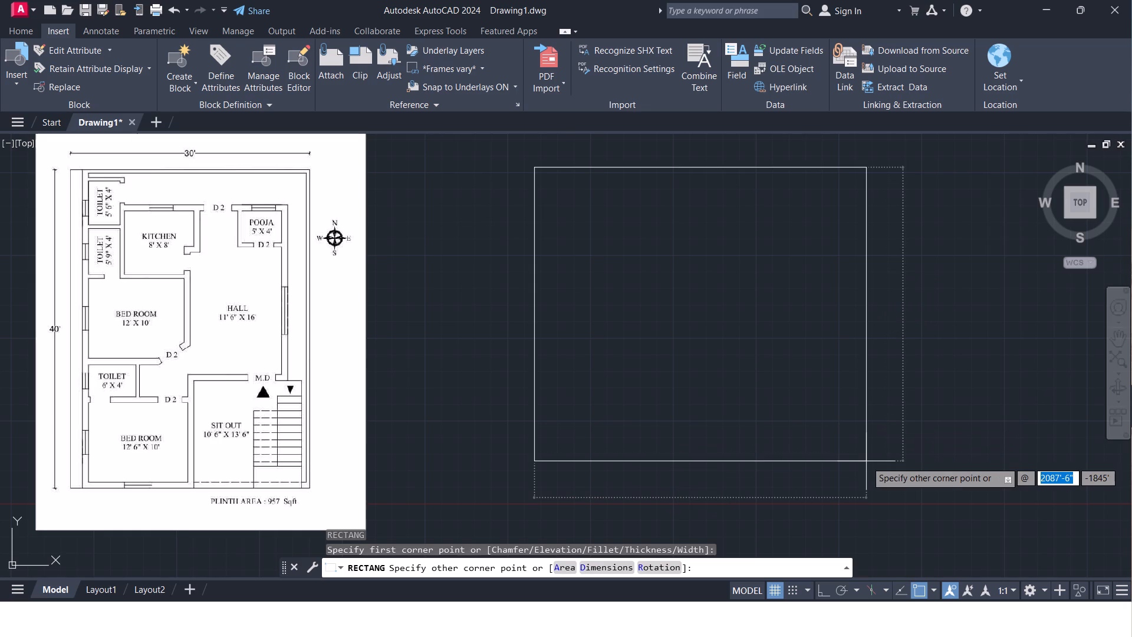
type("30'")
key("comma")
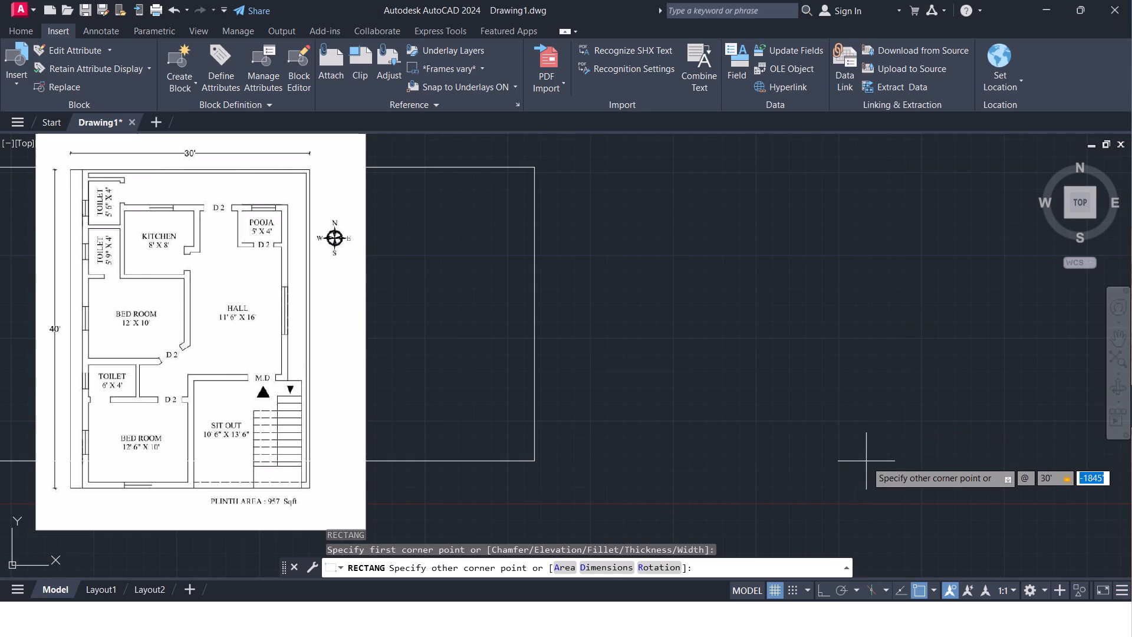
type("40")
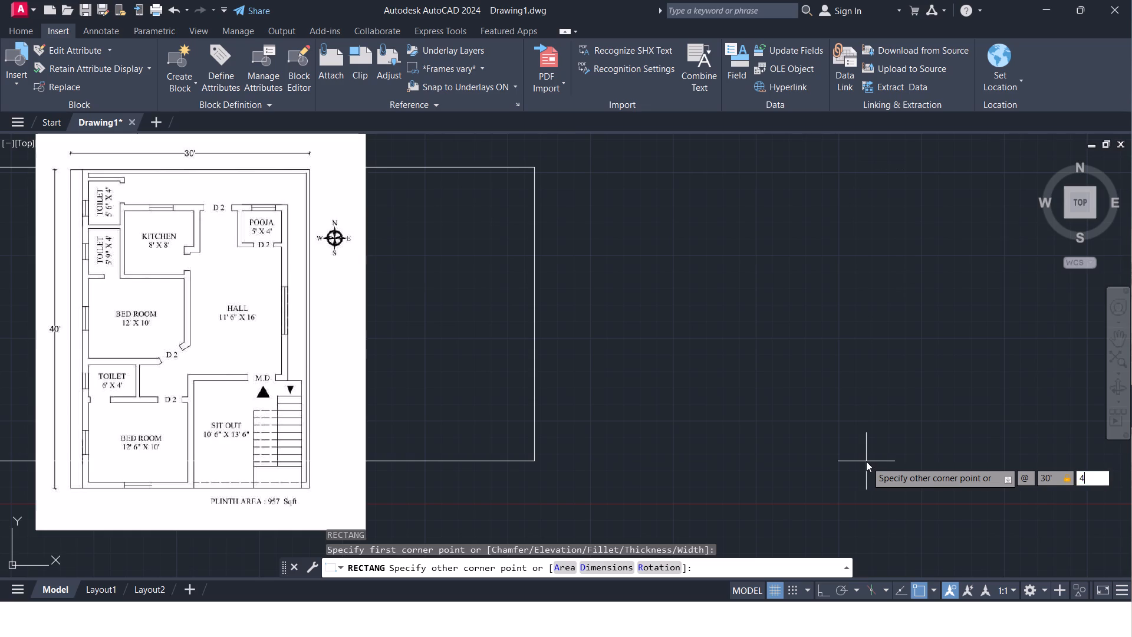
key("apostrophe")
key("Return")
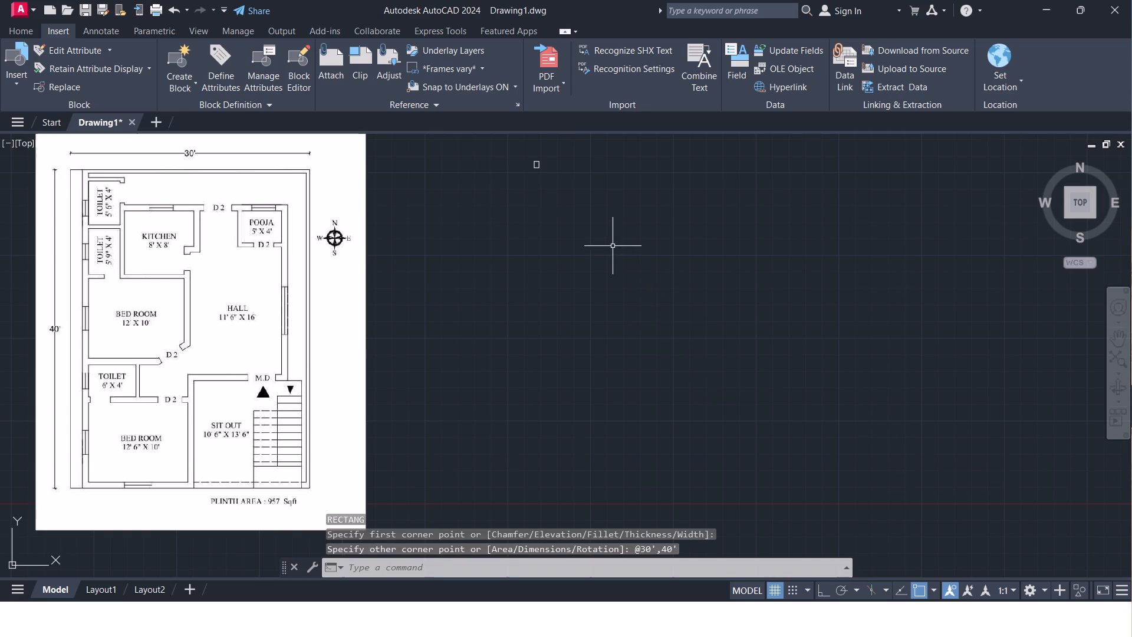
Move the 30' by 40' rectangle freehand about 4,067' at 205°, into the space between the Y axis and the floor plan image.
scroll(608, 246, "down", 2)
scroll(603, 234, "up", 1)
middle_click_drag(586, 225, 578, 260)
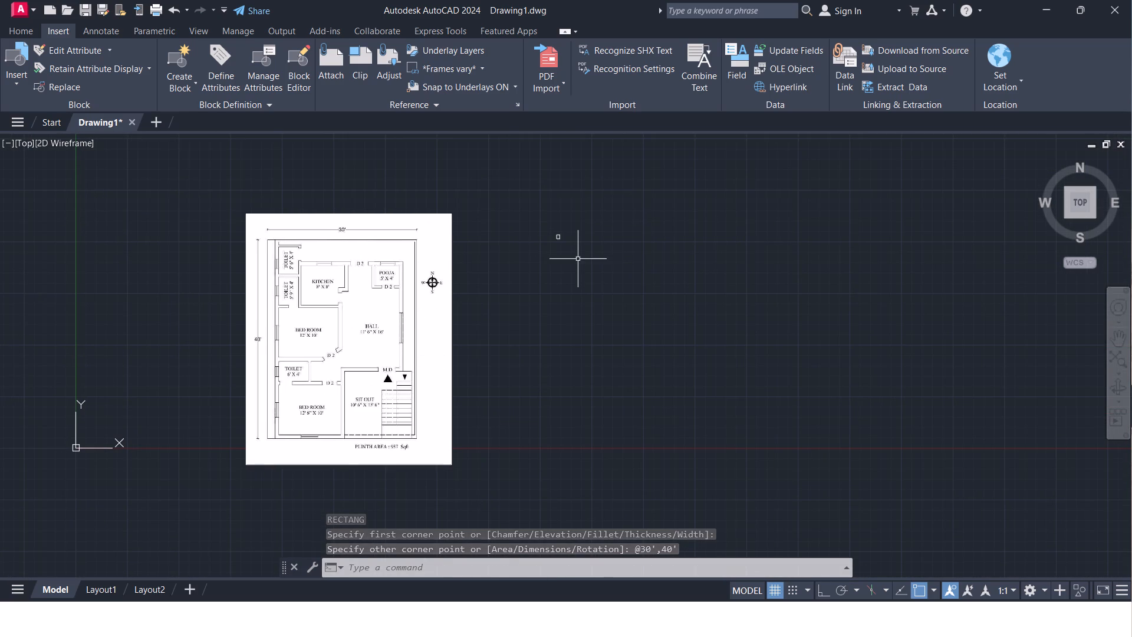
left_click(578, 254)
left_click(542, 221)
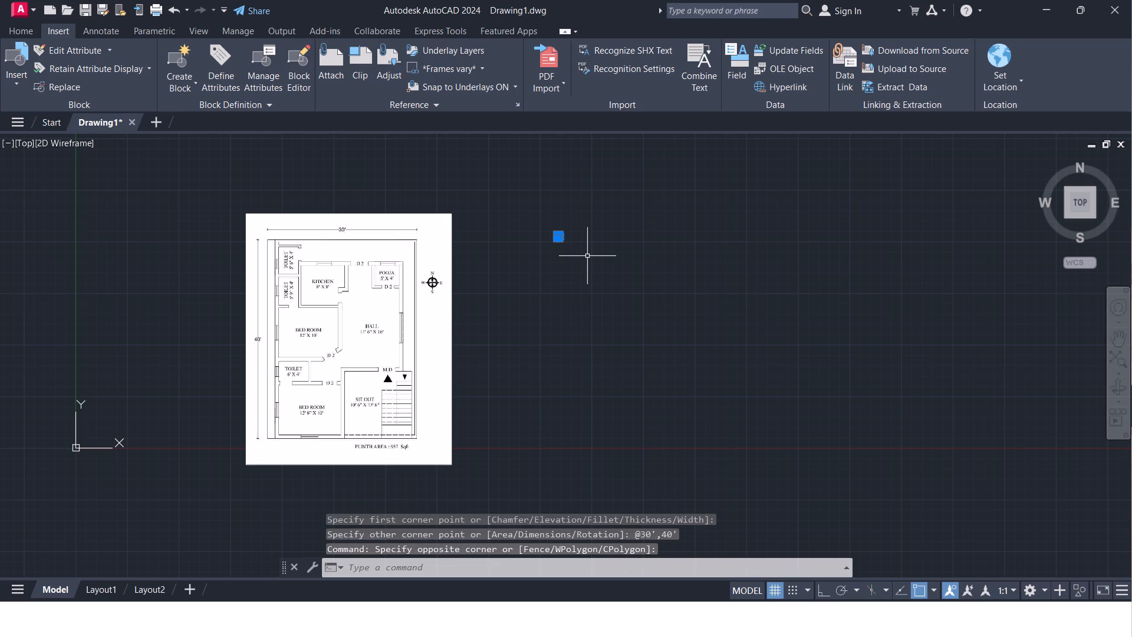
key("m")
key("Return")
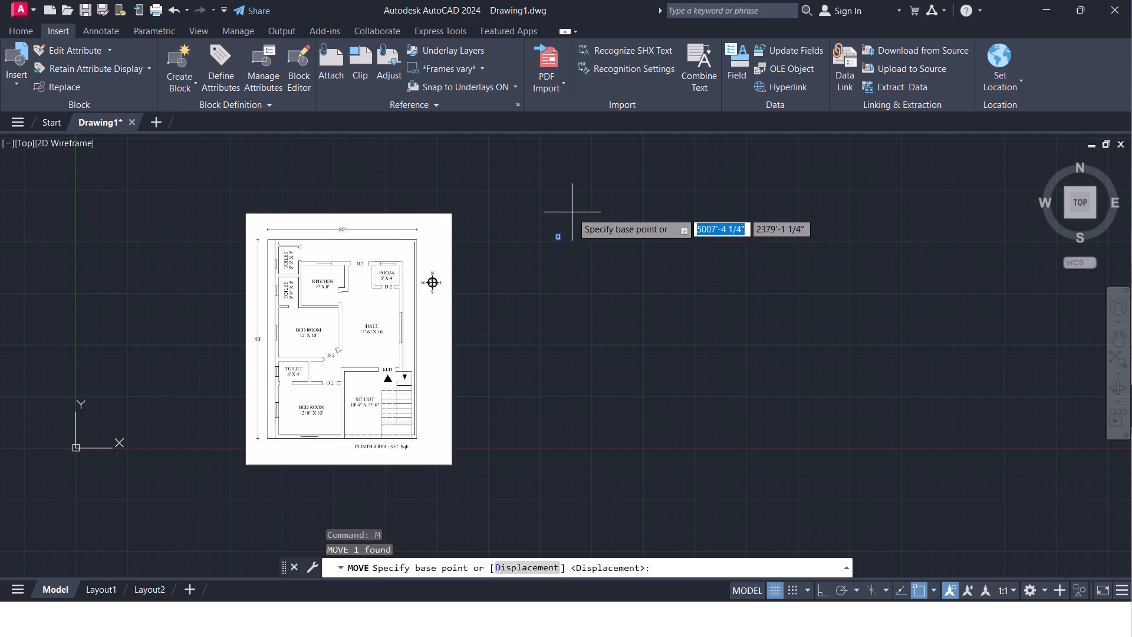
left_click(562, 240)
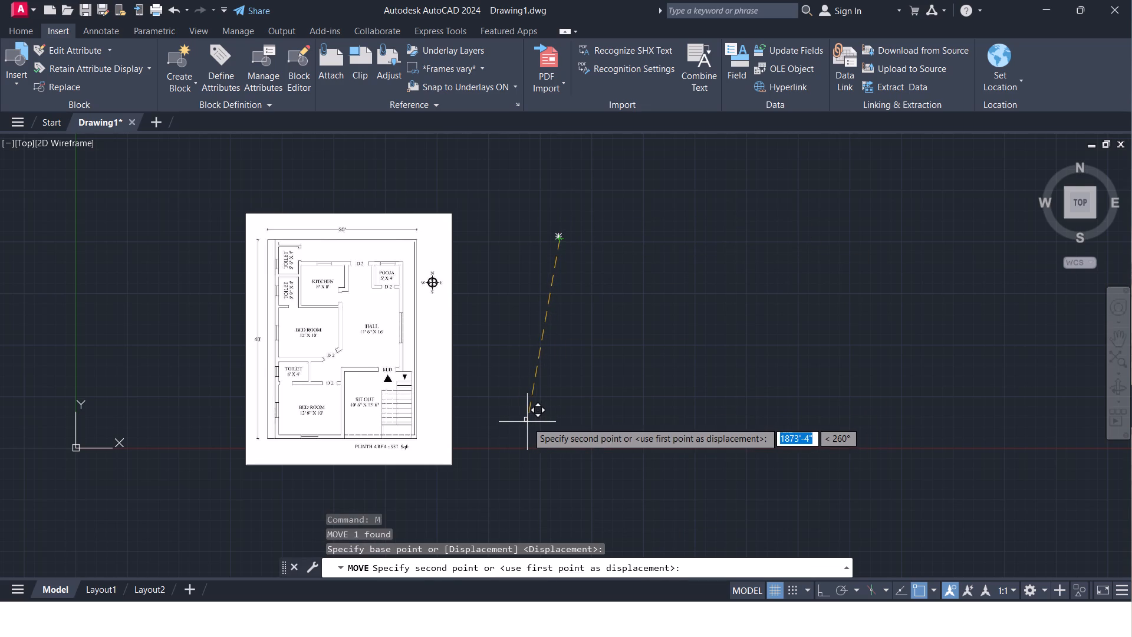
left_click(195, 411)
Shrink the floor plan image freehand by stretching its lower-right corner grip inward twice, keeping the upper-left corner in place.
scroll(217, 422, "up", 1)
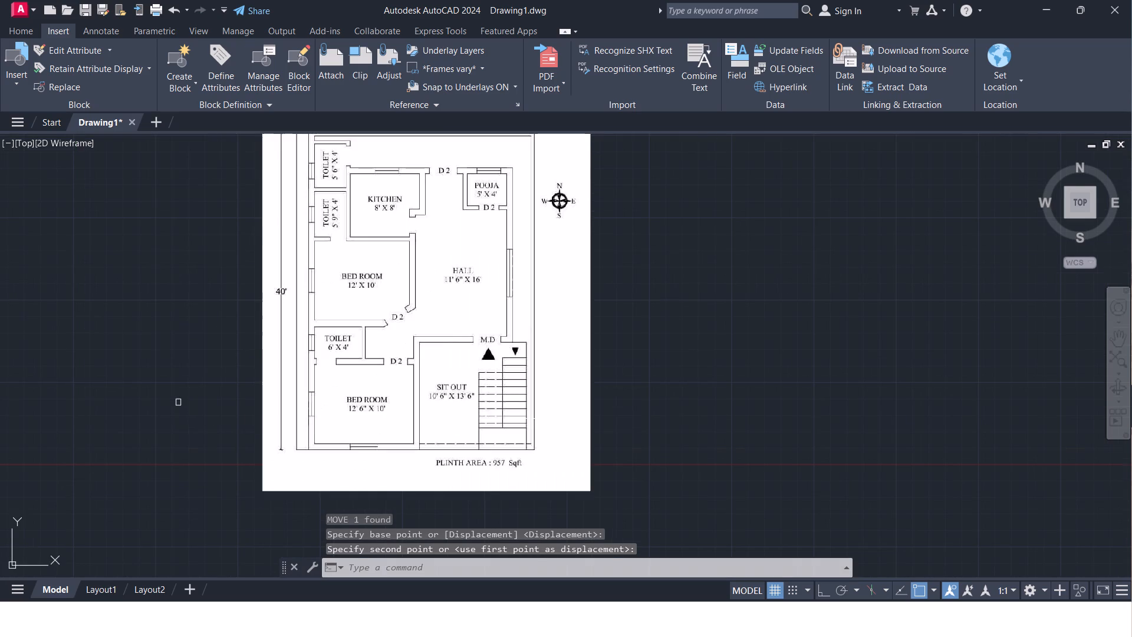
left_click(489, 417)
left_click(635, 482)
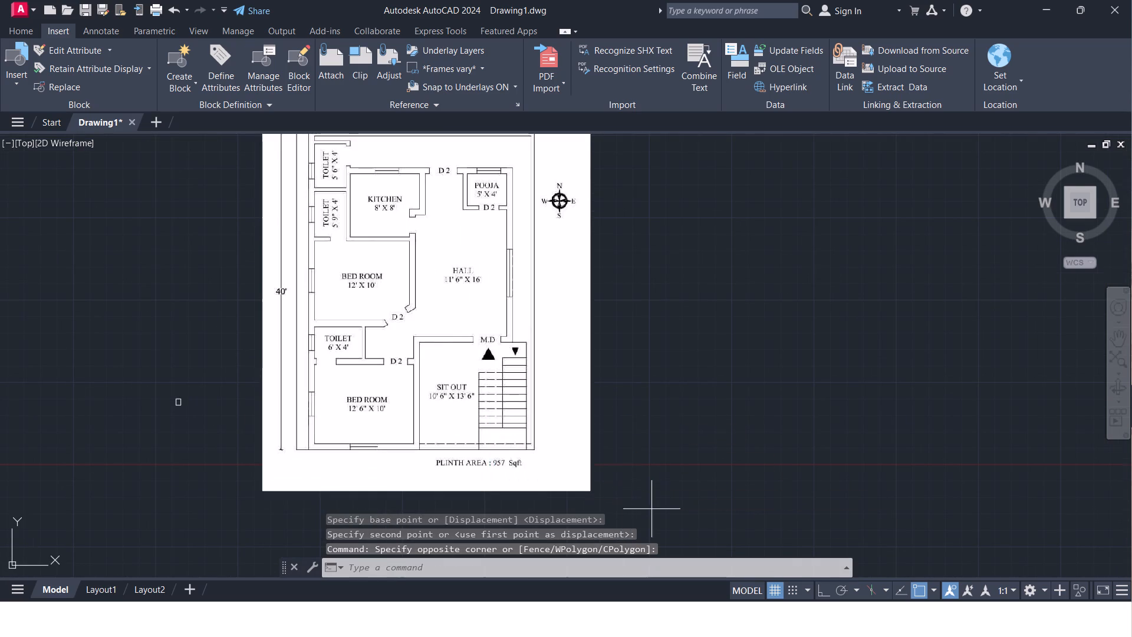
left_click(651, 509)
left_click(281, 420)
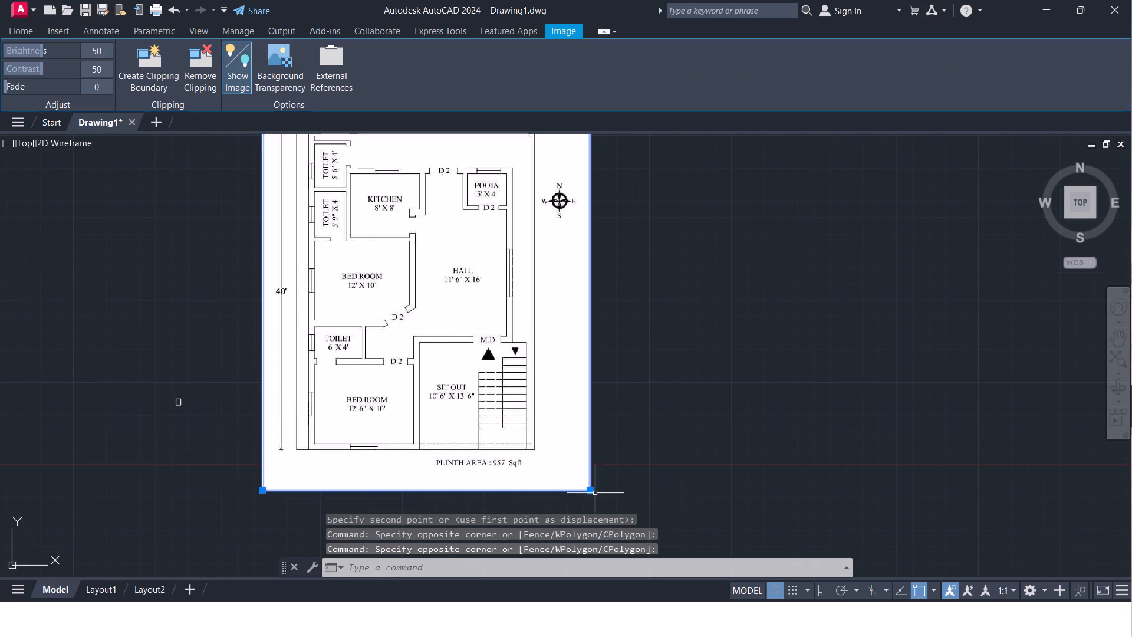
left_click(592, 493)
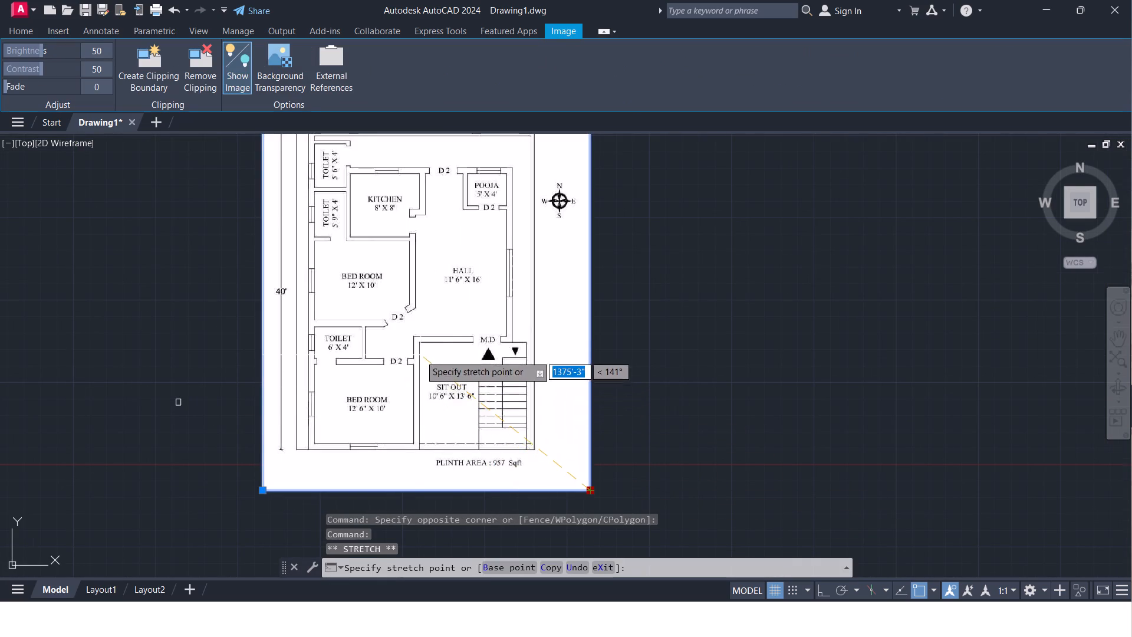
left_click(420, 354)
scroll(453, 389, "down", 1)
middle_click_drag(453, 389, 512, 375)
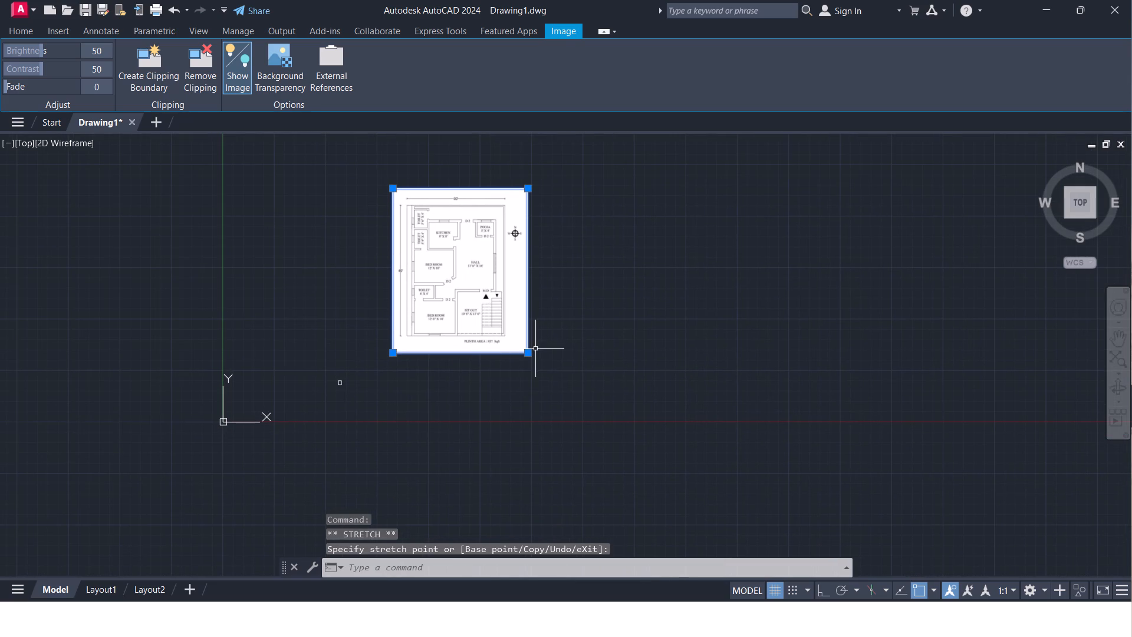
left_click(526, 356)
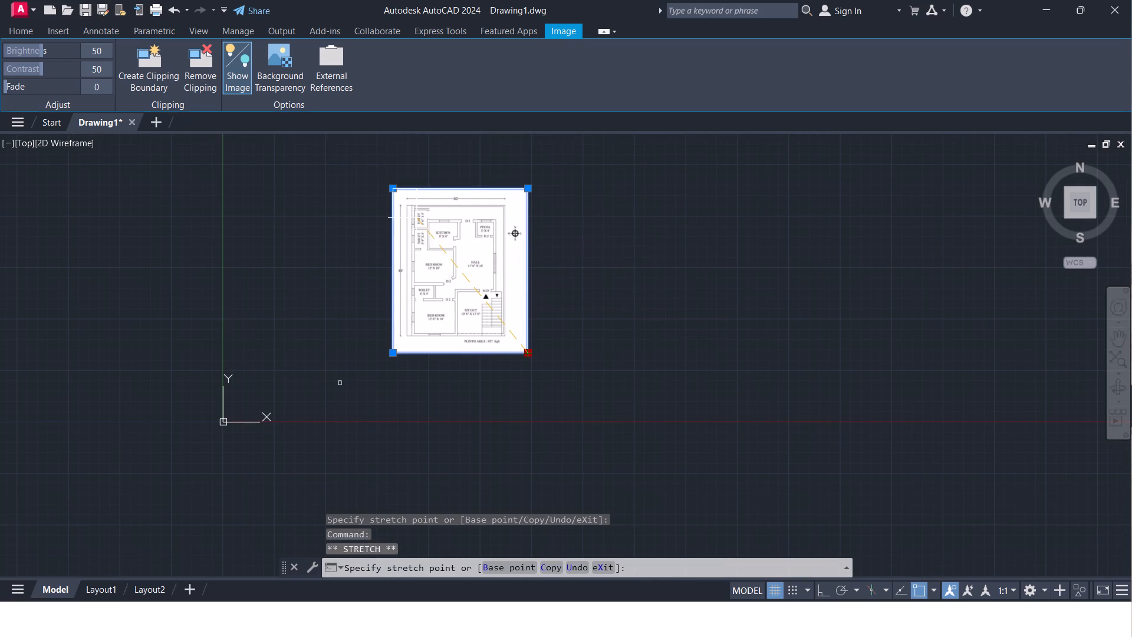
left_click(416, 218)
key("Escape")
Move the floor plan image freehand about 1,900' at 257°, placing it just beyond the 30' by 40' rectangle in positive X.
left_click(431, 244)
left_click(389, 178)
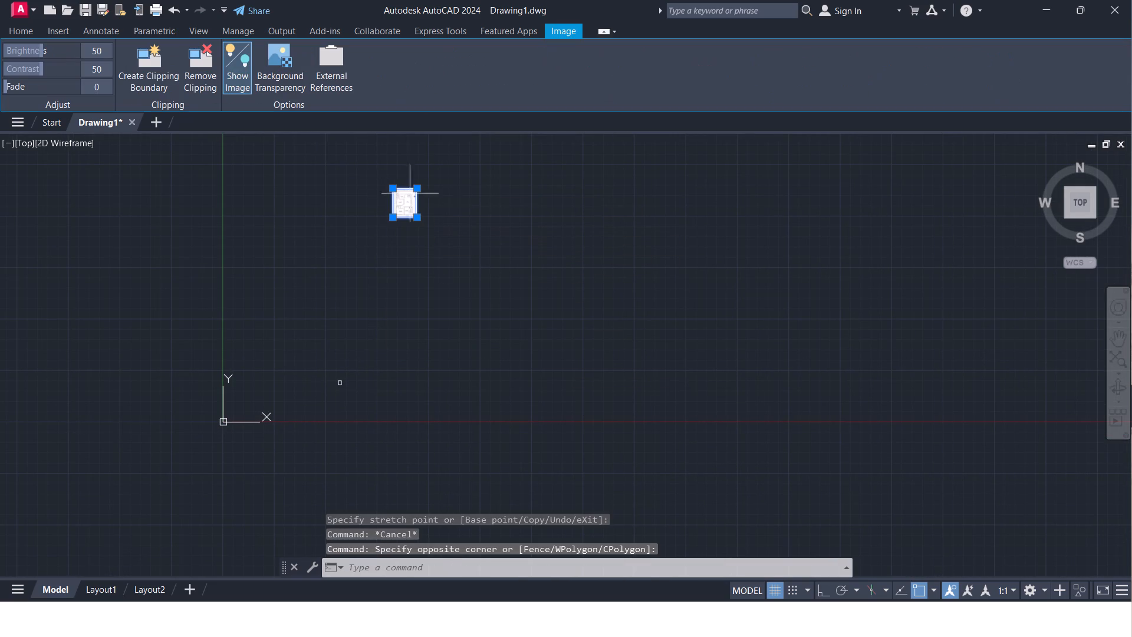
key("m")
key("Return")
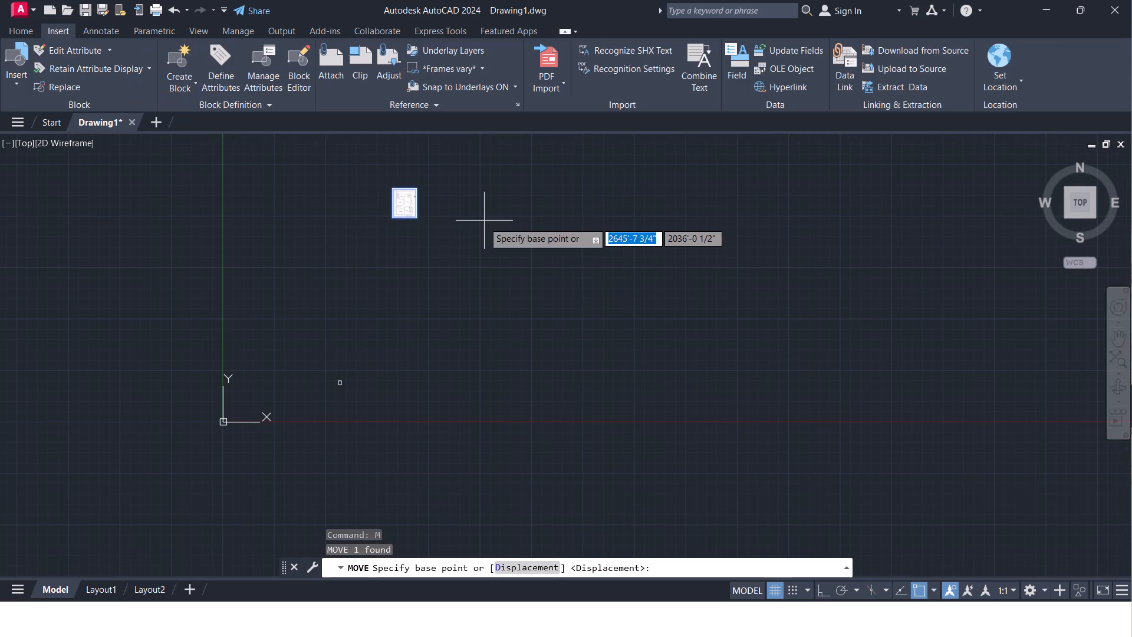
left_click(409, 199)
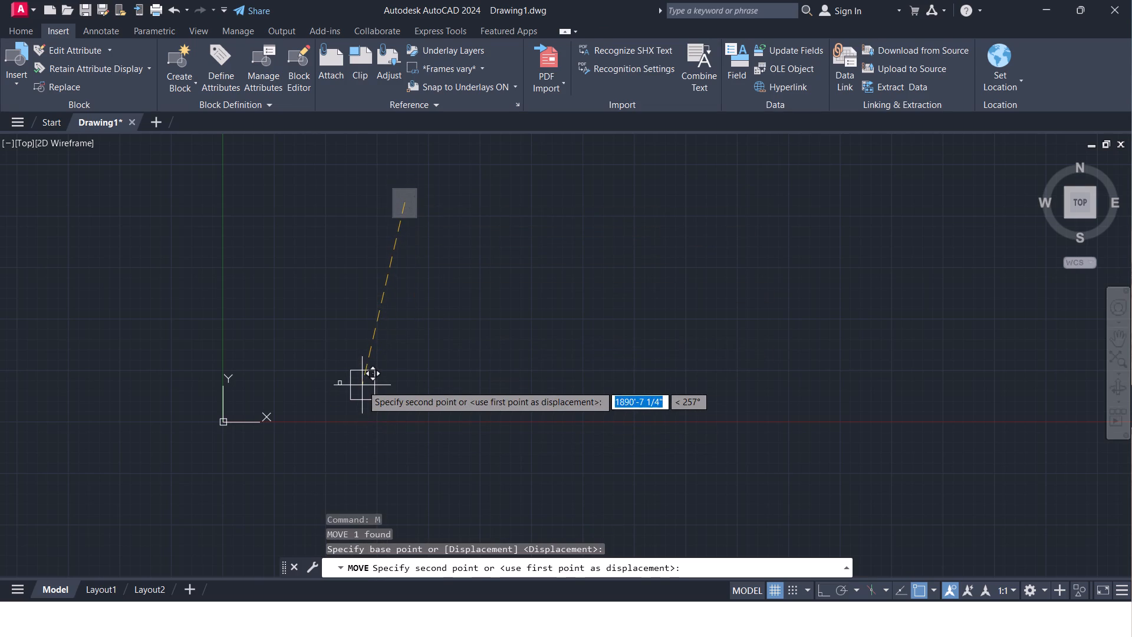
scroll(362, 385, "up", 2)
middle_click_drag(362, 385, 497, 291)
scroll(494, 287, "up", 1)
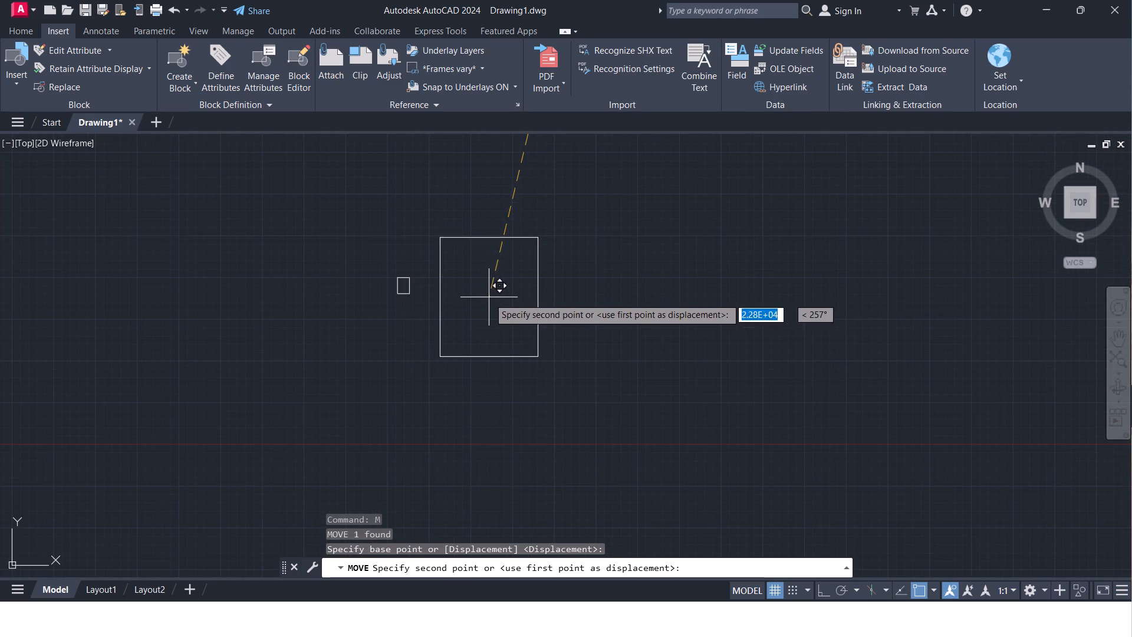
left_click(505, 316)
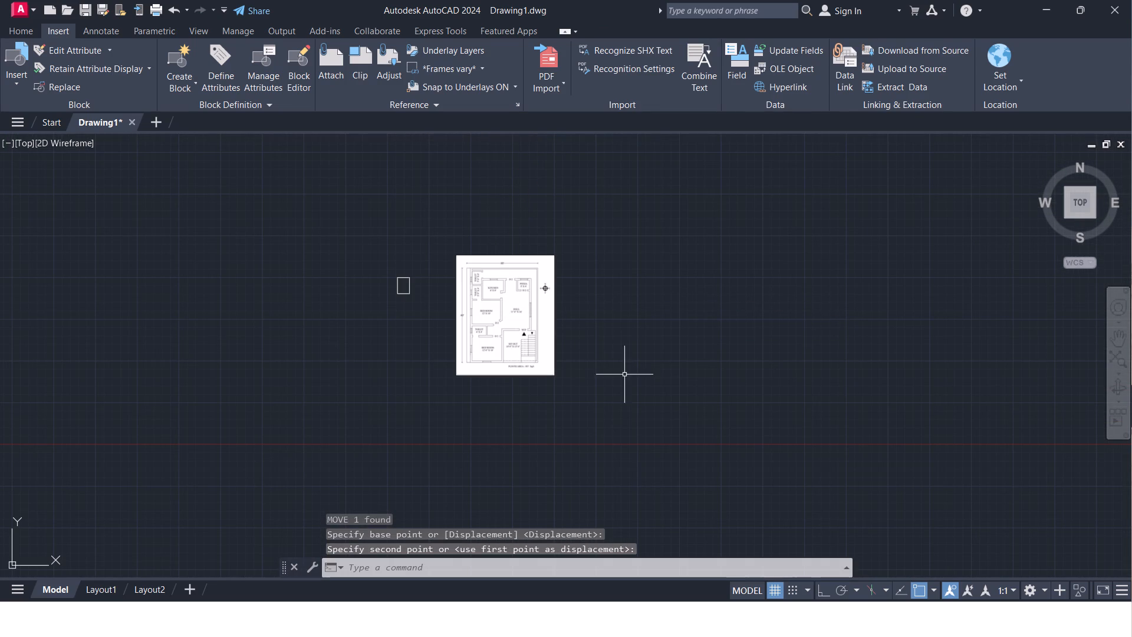
Shrink the floor plan image further with two inward stretches of its lower-right corner grip, to slightly larger than the 30' by 40' rectangle.
scroll(410, 315, "up", 3)
middle_click_drag(410, 314, 410, 313)
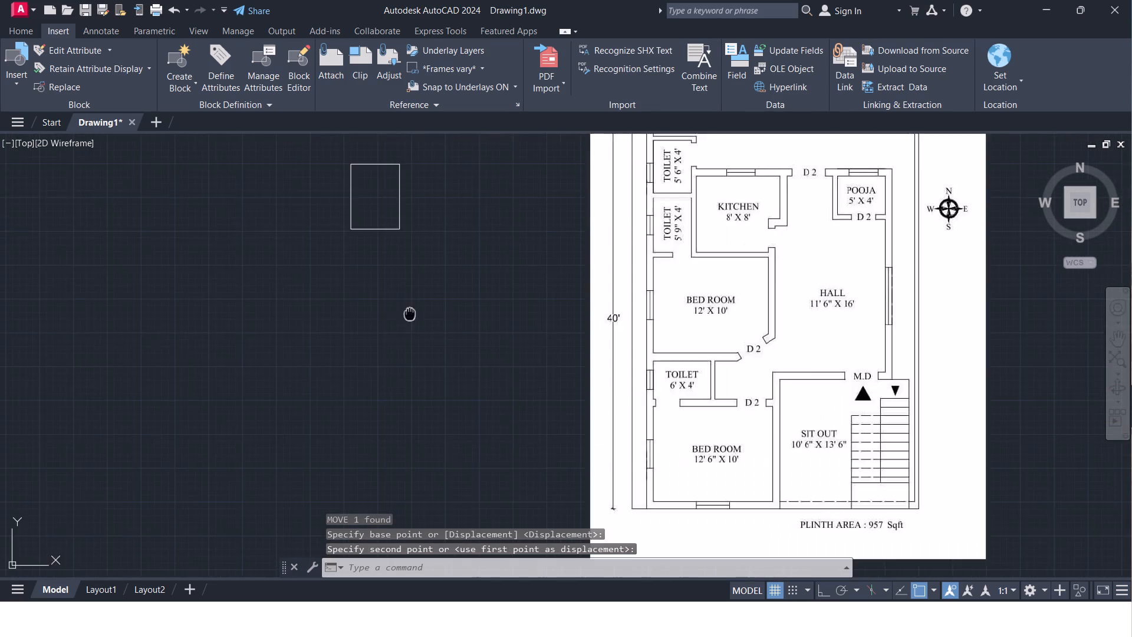
middle_click_drag(410, 313, 356, 340)
scroll(355, 340, "down", 1)
left_click(688, 406)
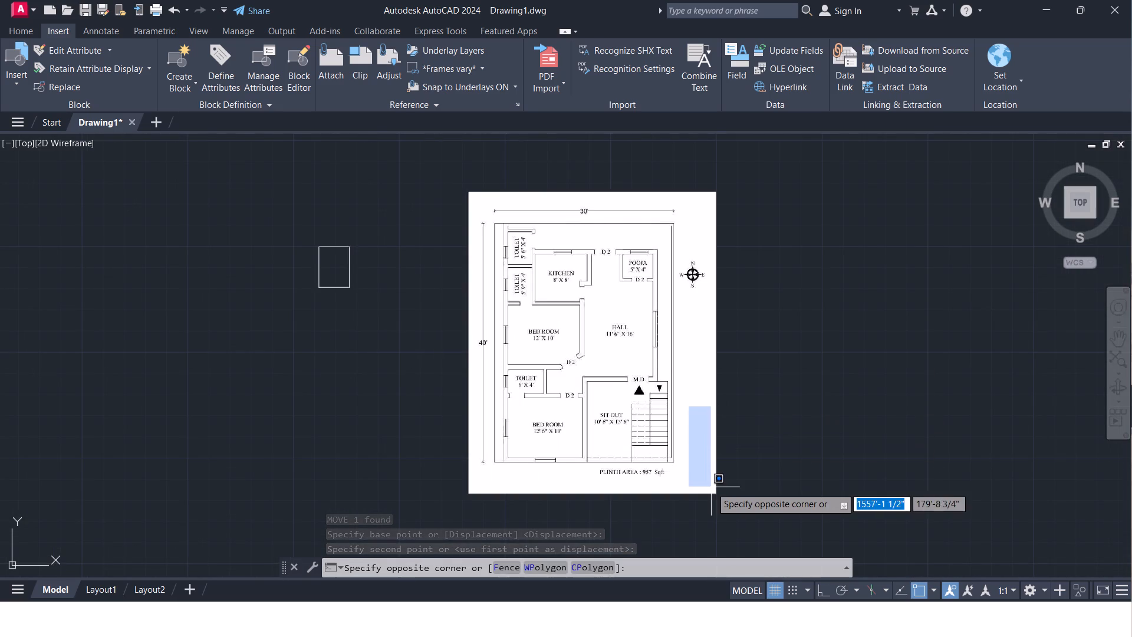
key("Escape")
left_click(775, 504)
left_click(573, 436)
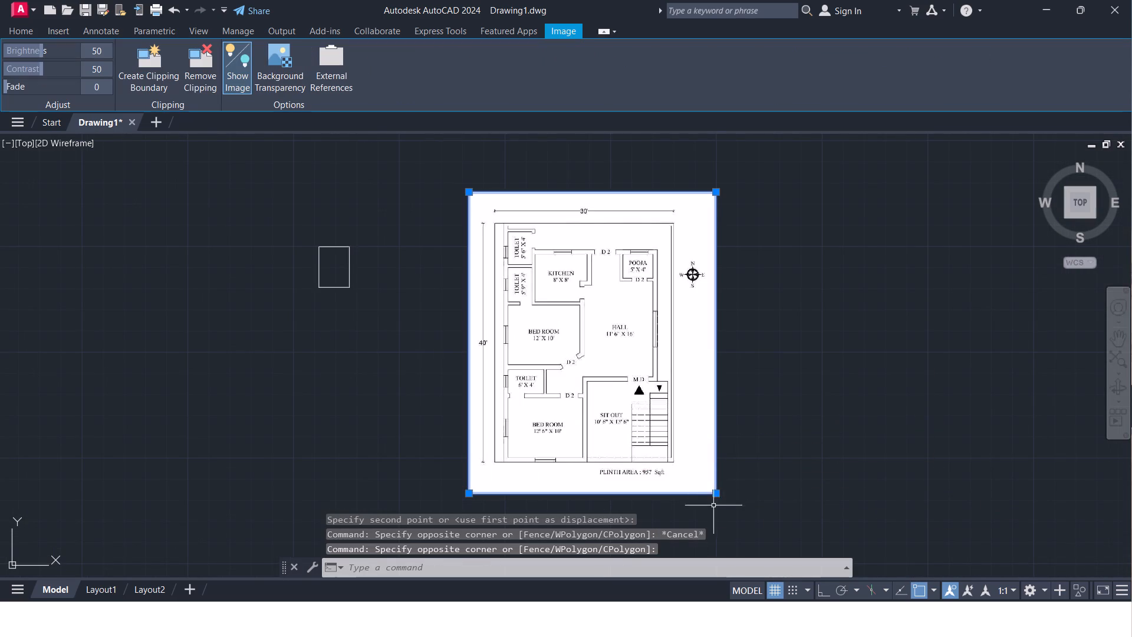
left_click(719, 491)
left_click(548, 291)
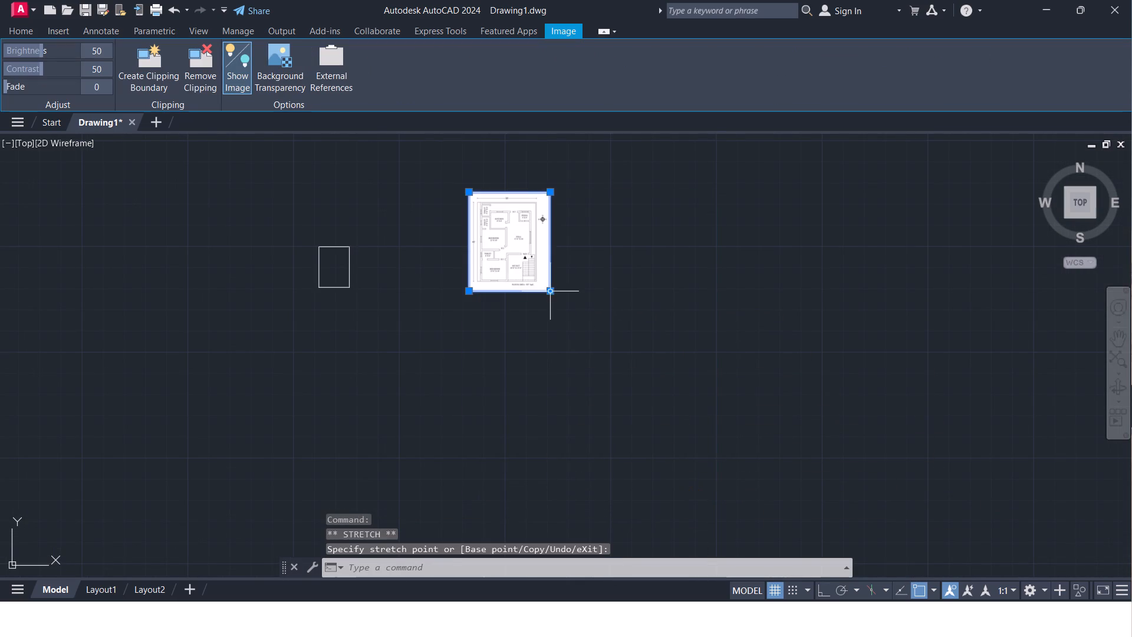
left_click(547, 291)
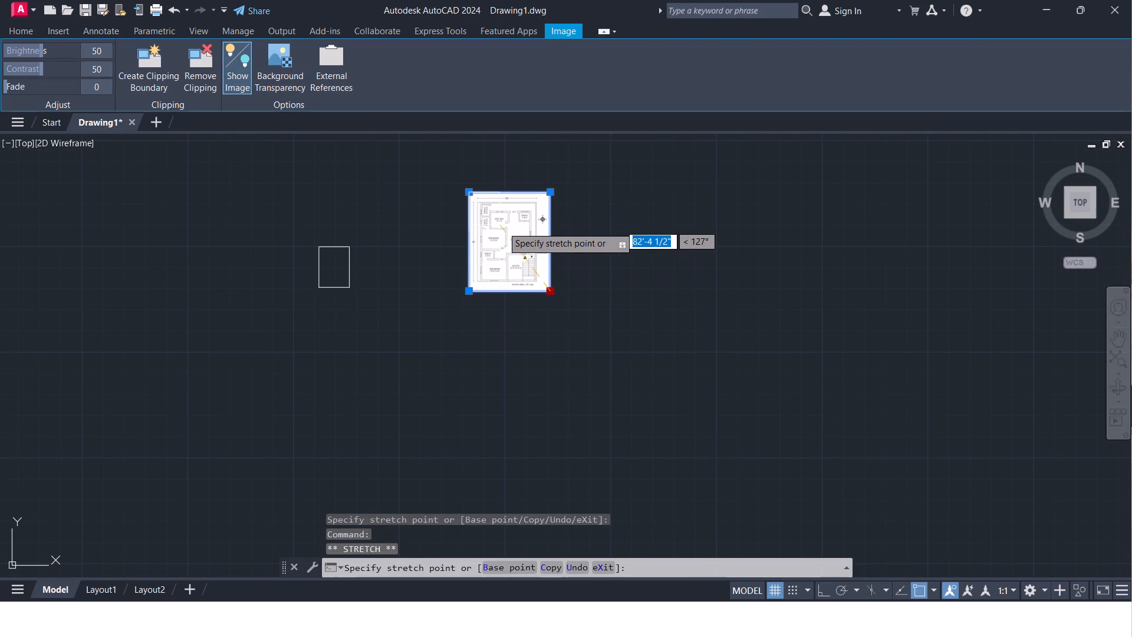
left_click(505, 229)
middle_click_drag(533, 249, 571, 294)
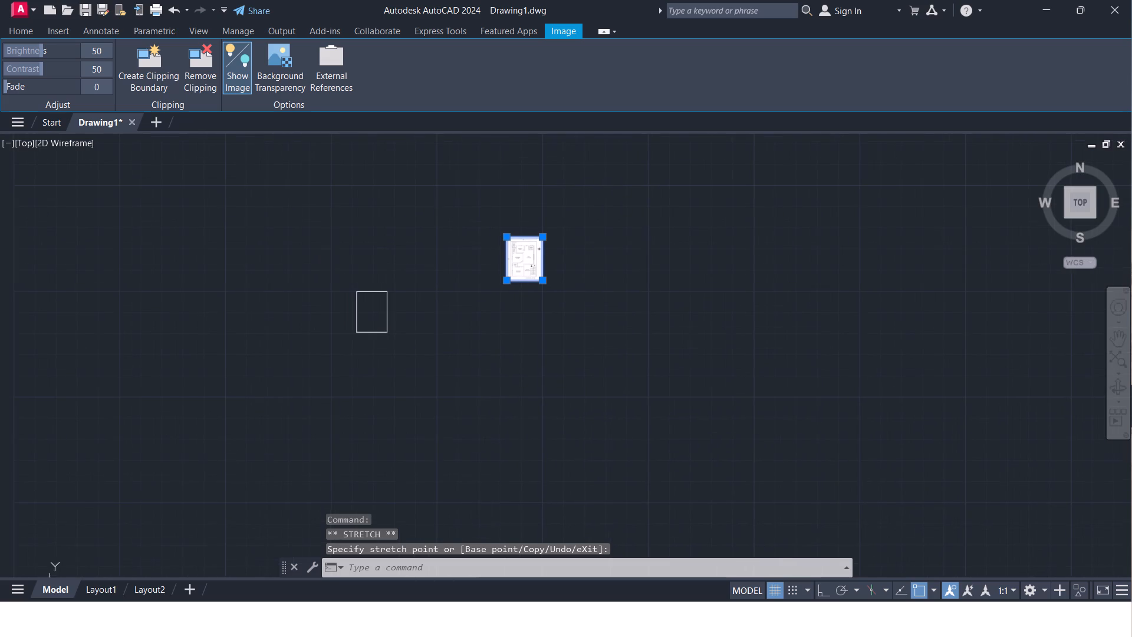
key("Escape")
Move the floor plan image freehand about 100' at 210°, level with the 30' by 40' rectangle and a short gap from it.
left_click(572, 301)
left_click(495, 177)
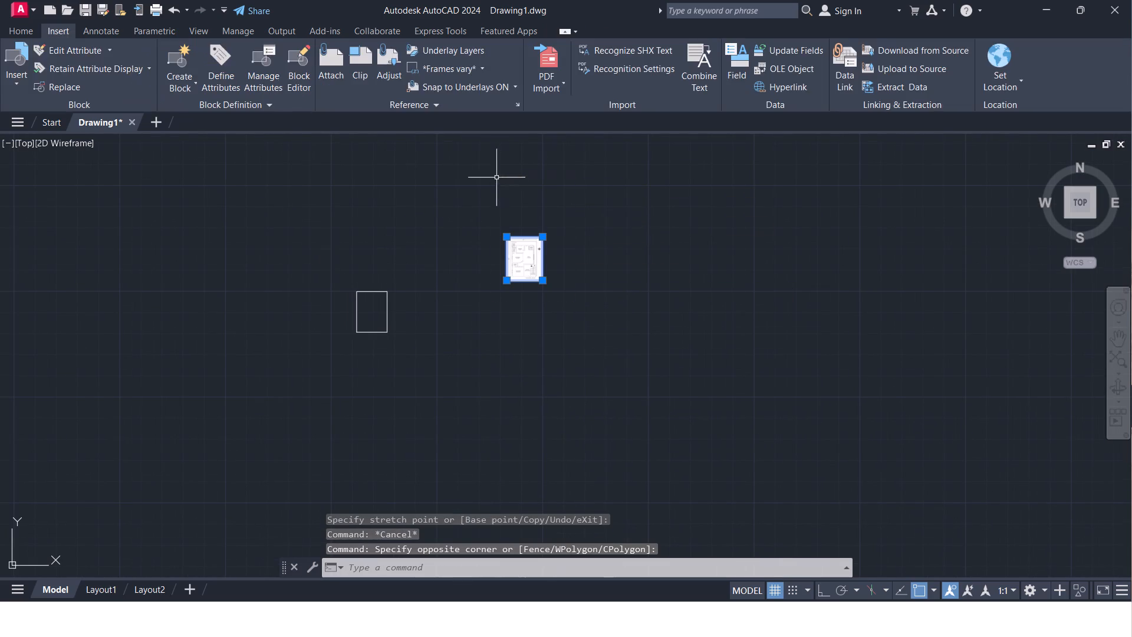
key("m")
key("Return")
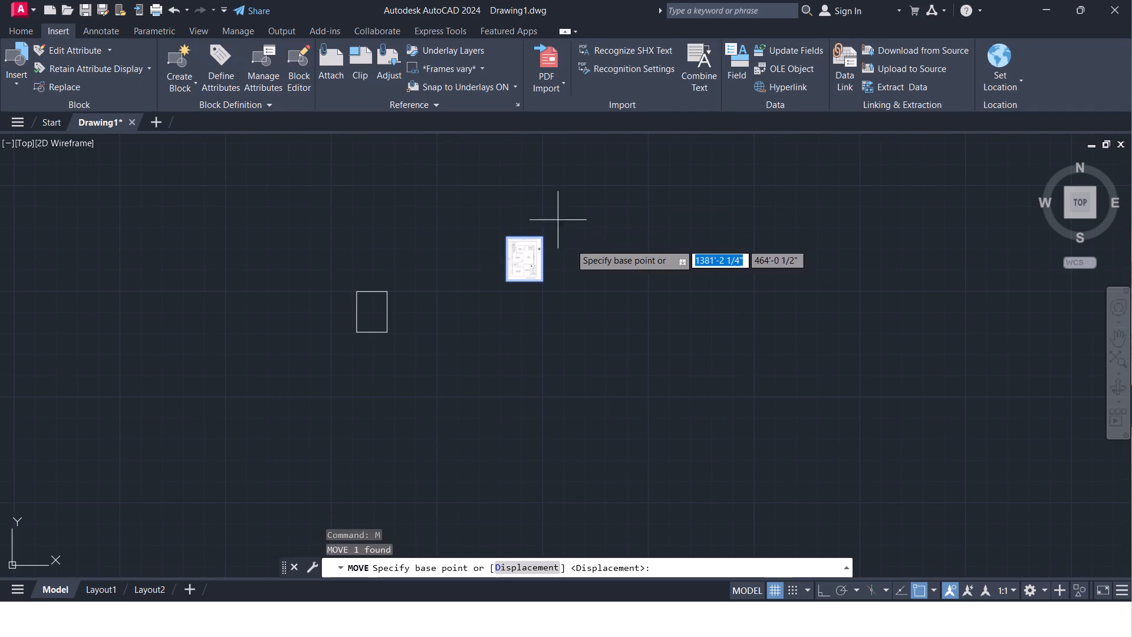
left_click(526, 258)
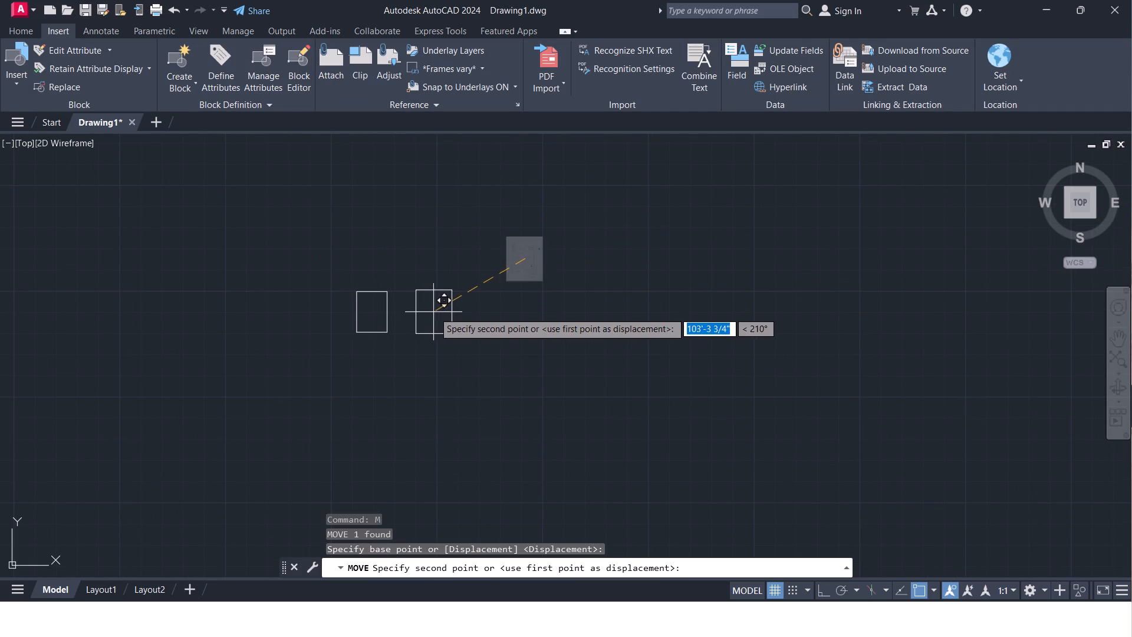
left_click(441, 313)
key("Escape")
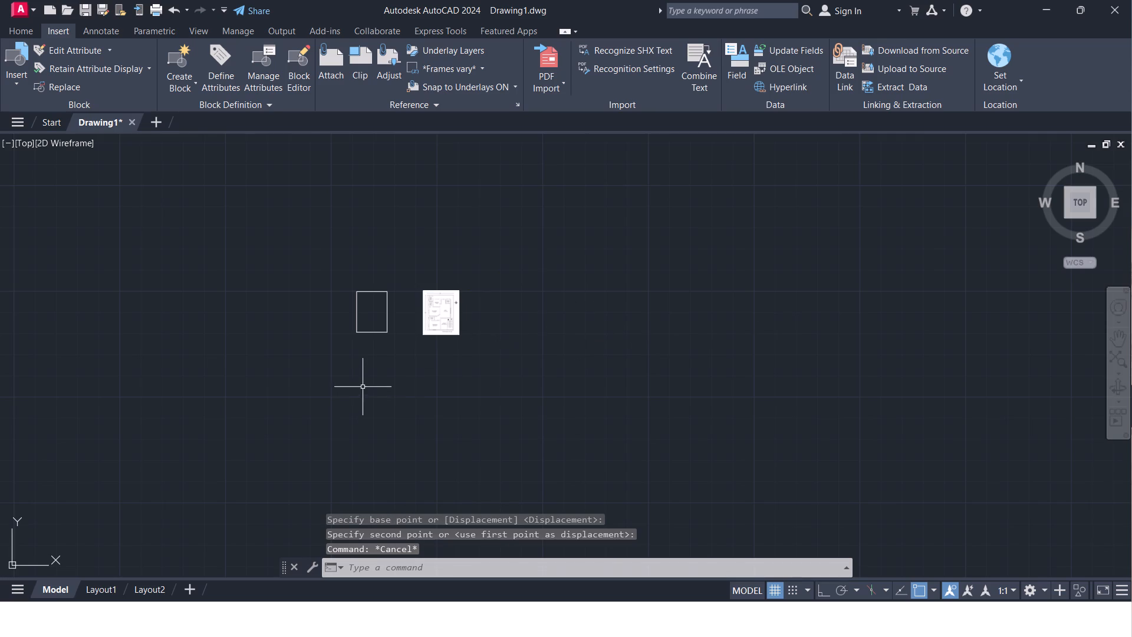
Move the 30' by 40' rectangle and the floor plan image together about 1,141' at 199°, close to the origin.
scroll(363, 386, "down", 2)
middle_click_drag(367, 382, 511, 324)
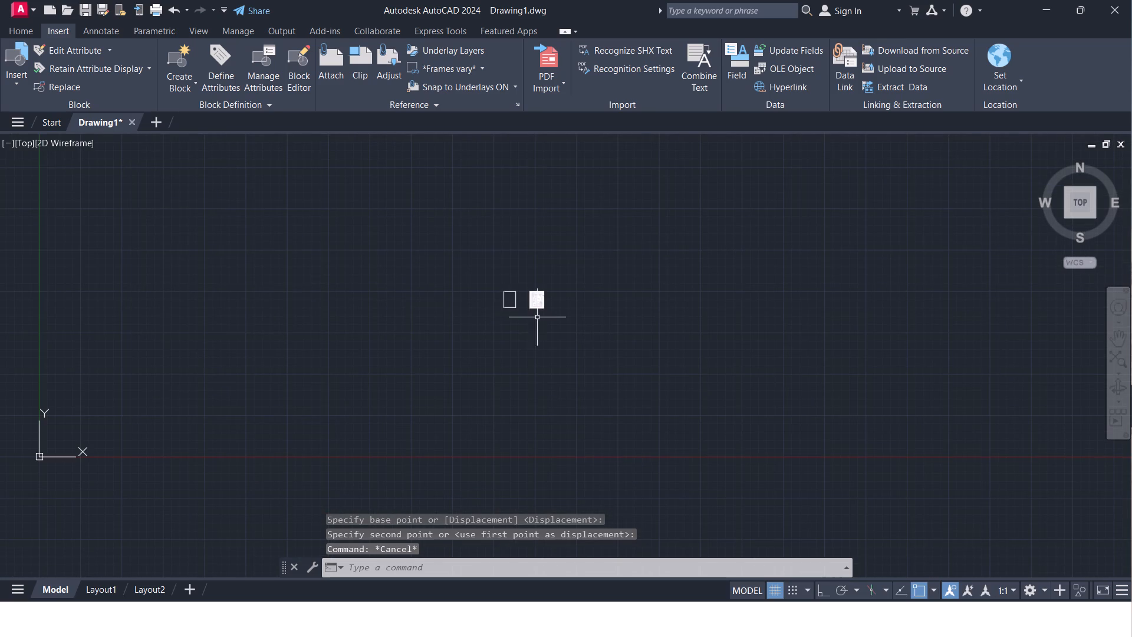
scroll(539, 317, "up", 1)
left_click(562, 320)
left_click(473, 242)
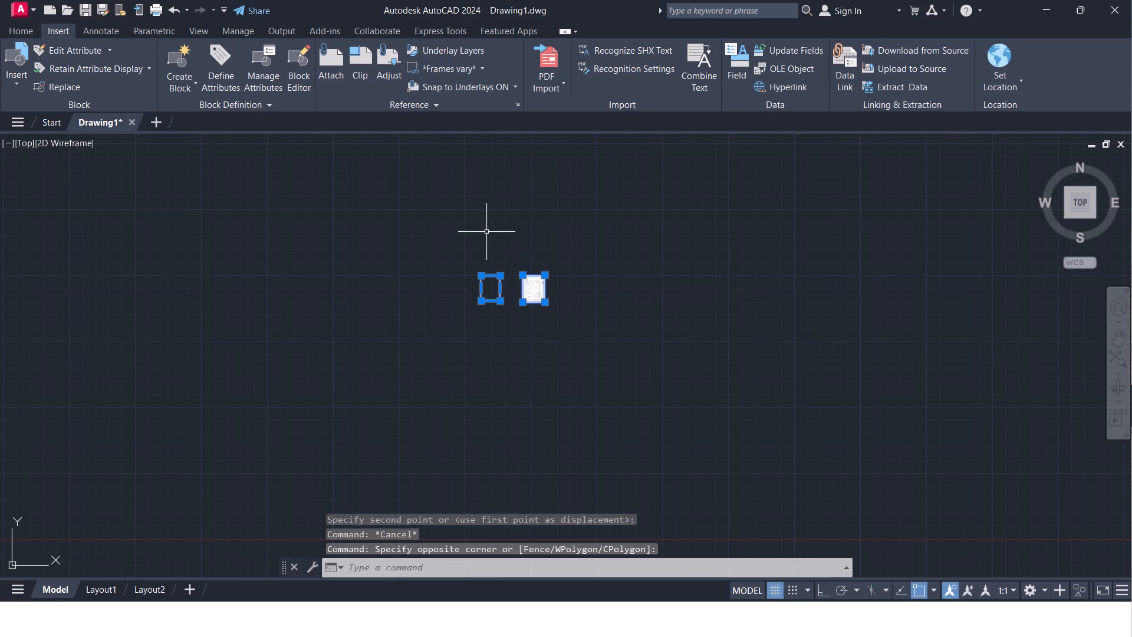
key("m")
key("Return")
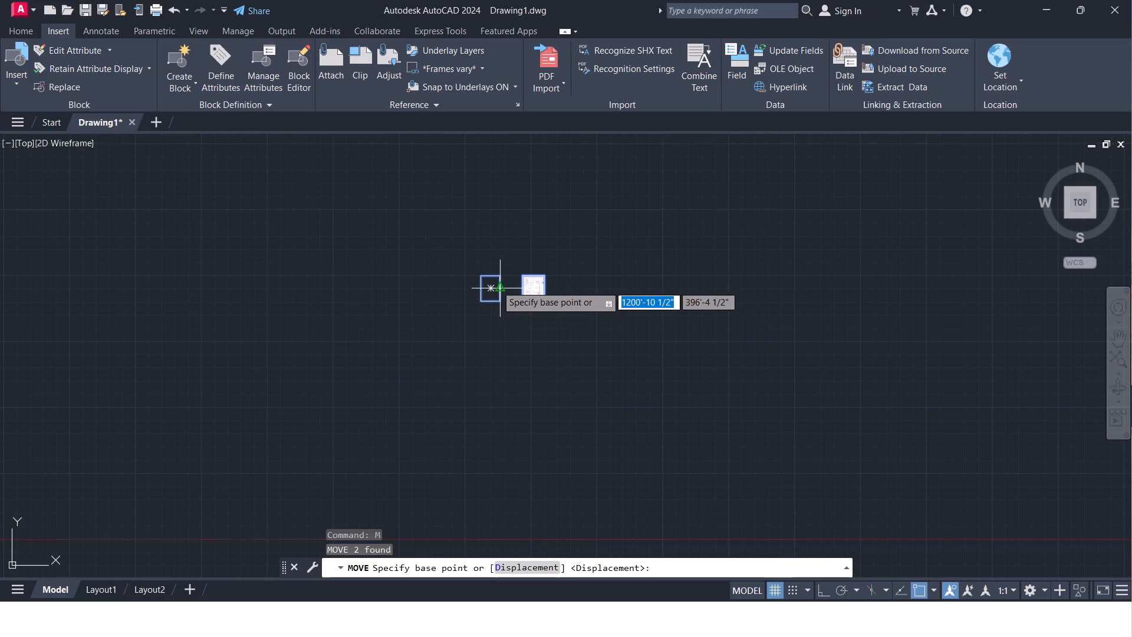
left_click(489, 285)
scroll(306, 356, "down", 1)
middle_click_drag(306, 356, 499, 302)
scroll(231, 385, "up", 2)
middle_click_drag(231, 385, 348, 306)
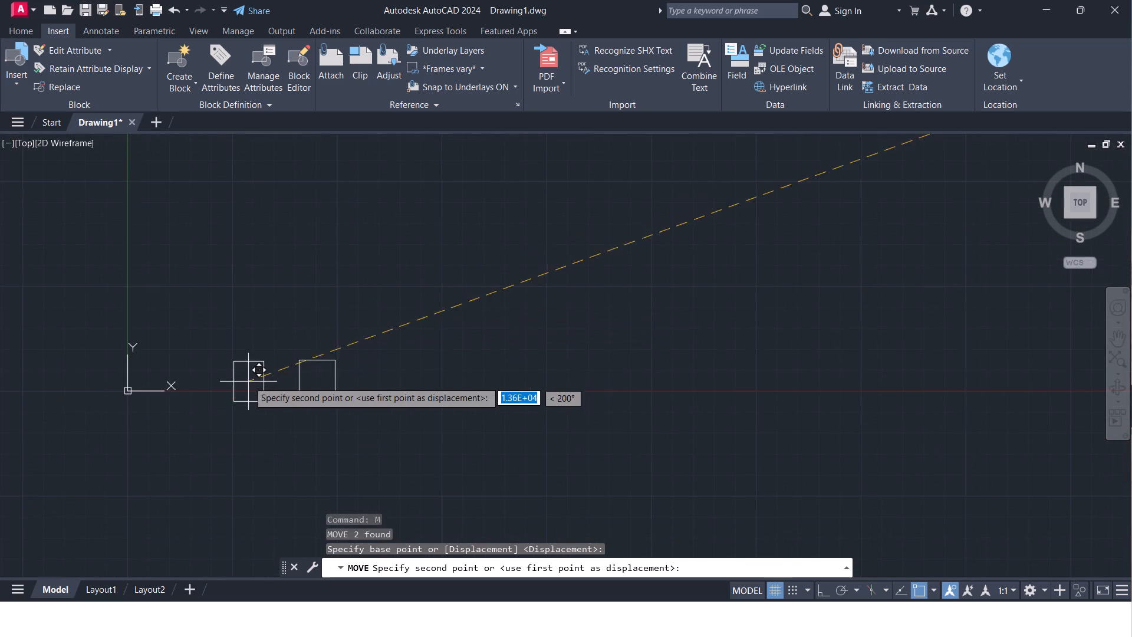
scroll(259, 357, "up", 2)
middle_click_drag(259, 356, 351, 300)
scroll(341, 306, "up", 2)
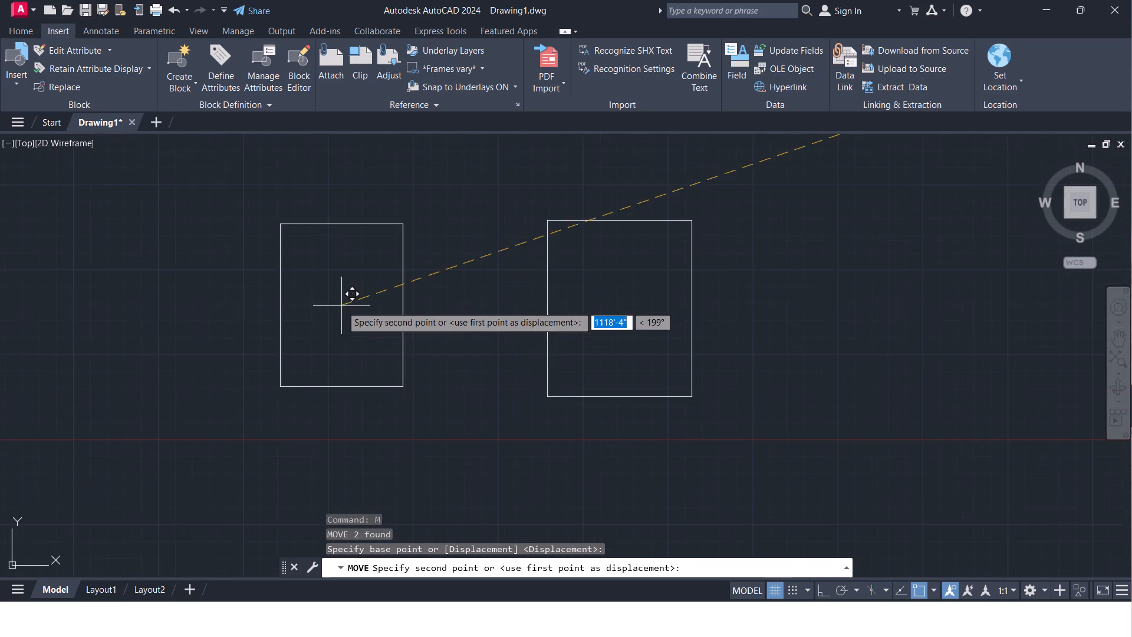
middle_click_drag(243, 342, 356, 308)
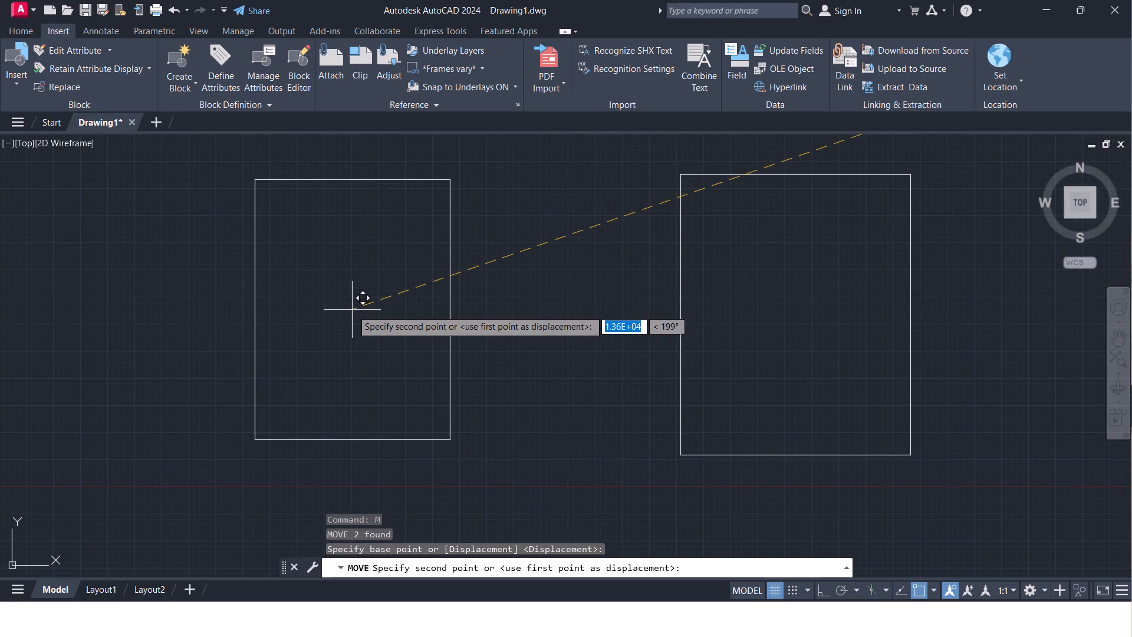
middle_click_drag(282, 309, 344, 318)
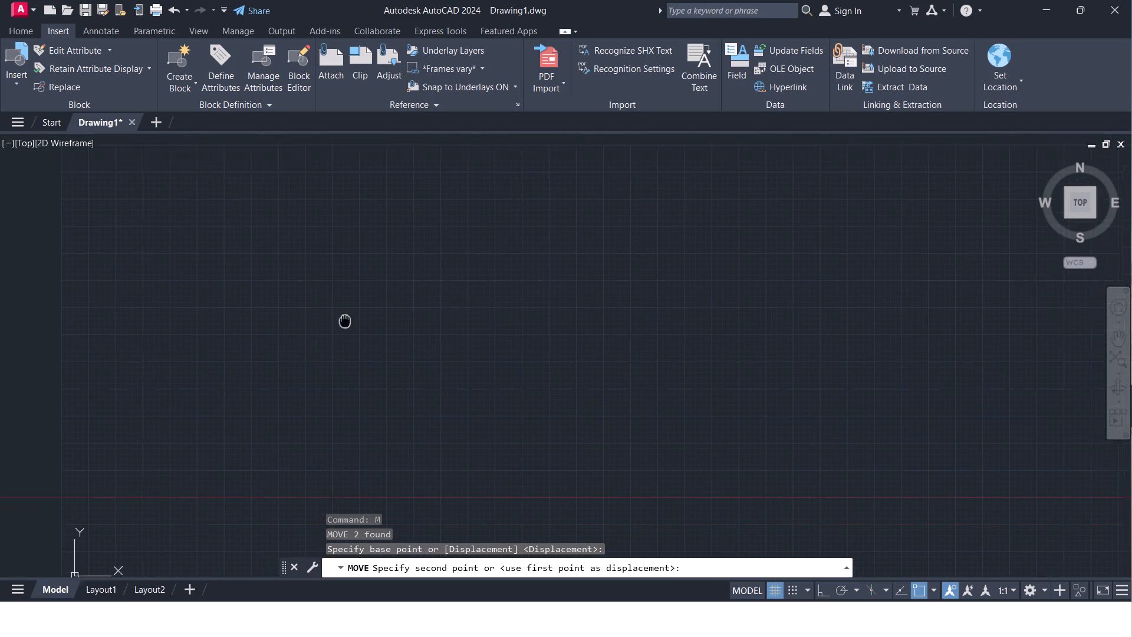
middle_click_drag(344, 318, 342, 273)
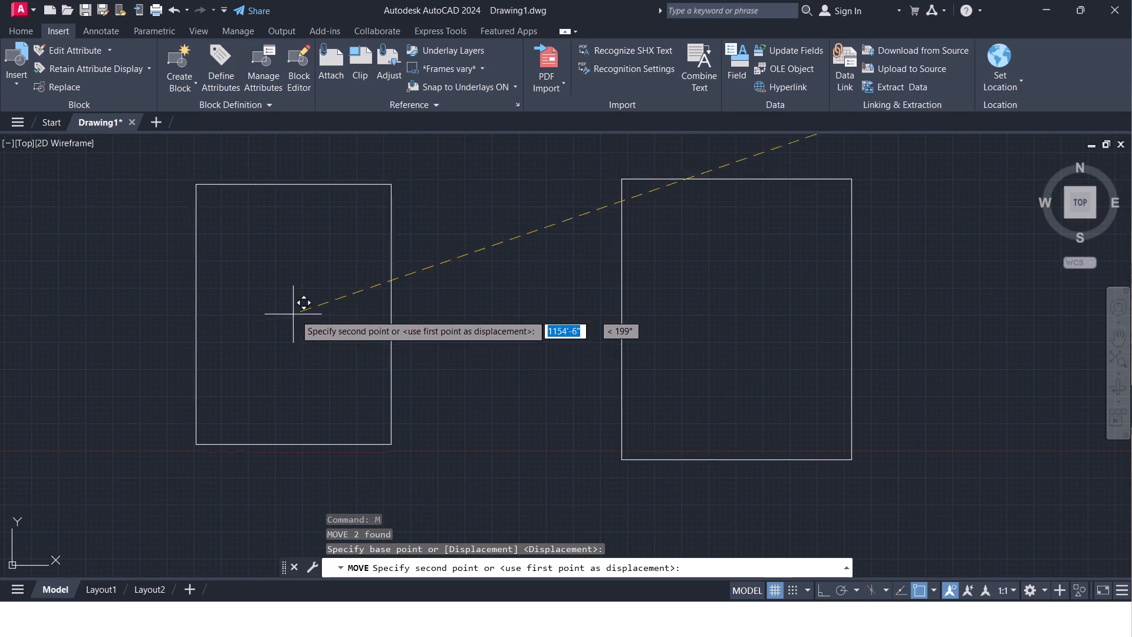
scroll(401, 318, "up", 1)
scroll(401, 318, "down", 1)
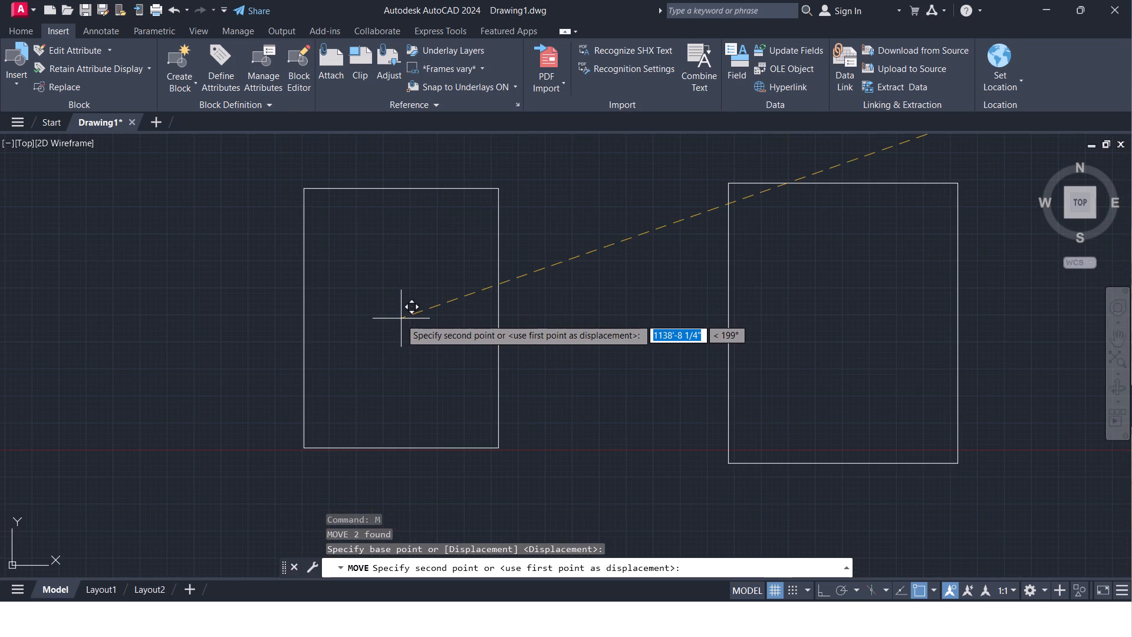
scroll(388, 326, "up", 1)
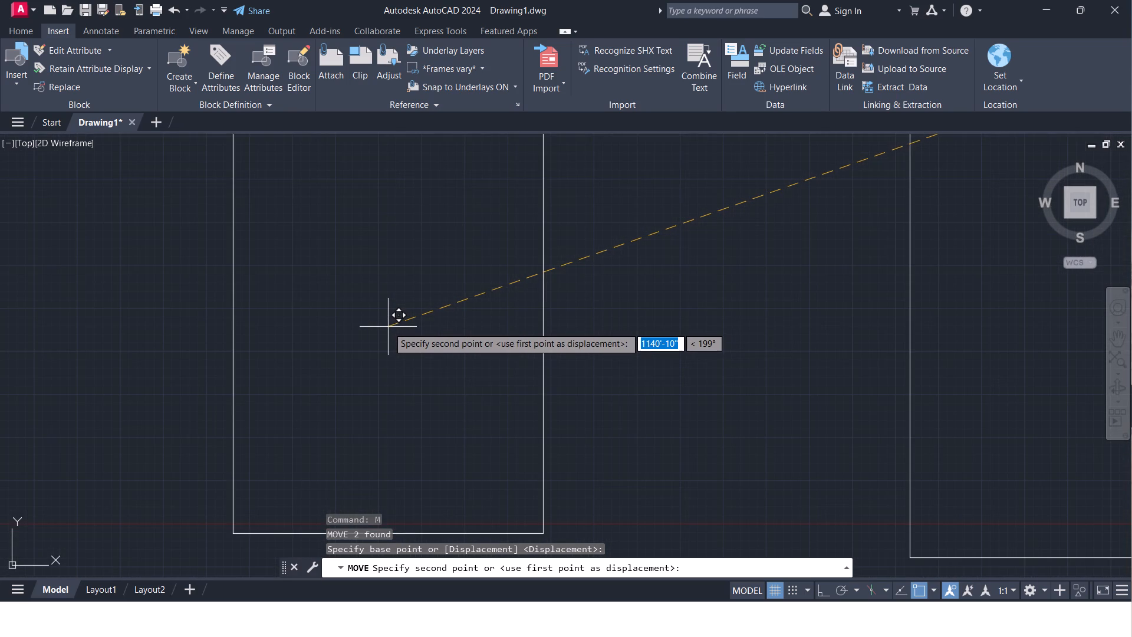
scroll(388, 327, "down", 1)
scroll(388, 327, "up", 1)
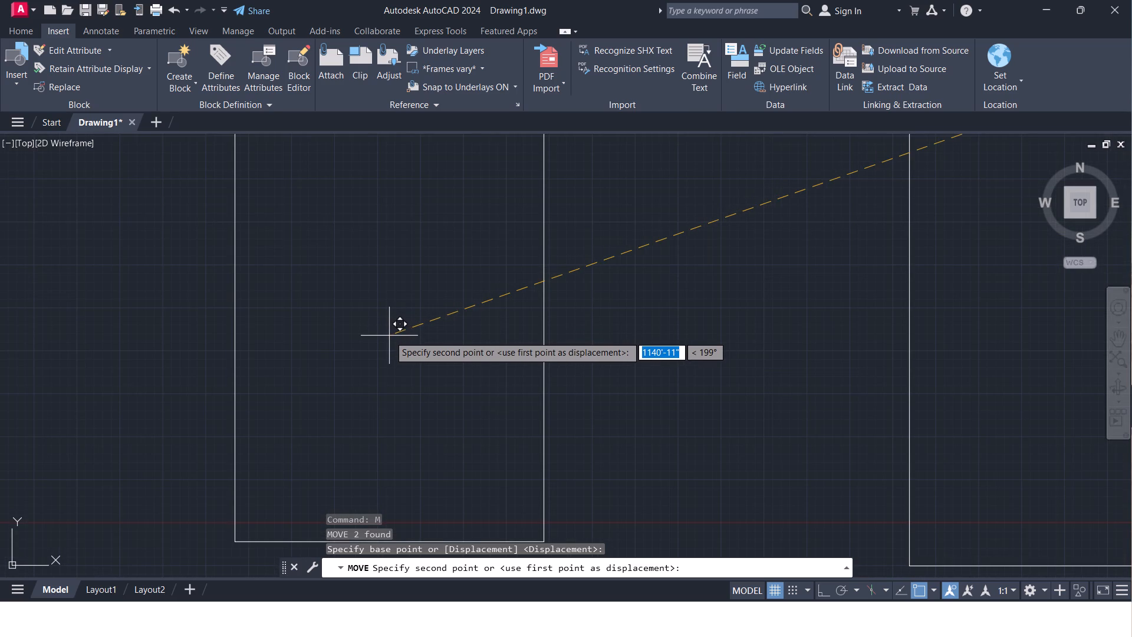
scroll(389, 336, "down", 1)
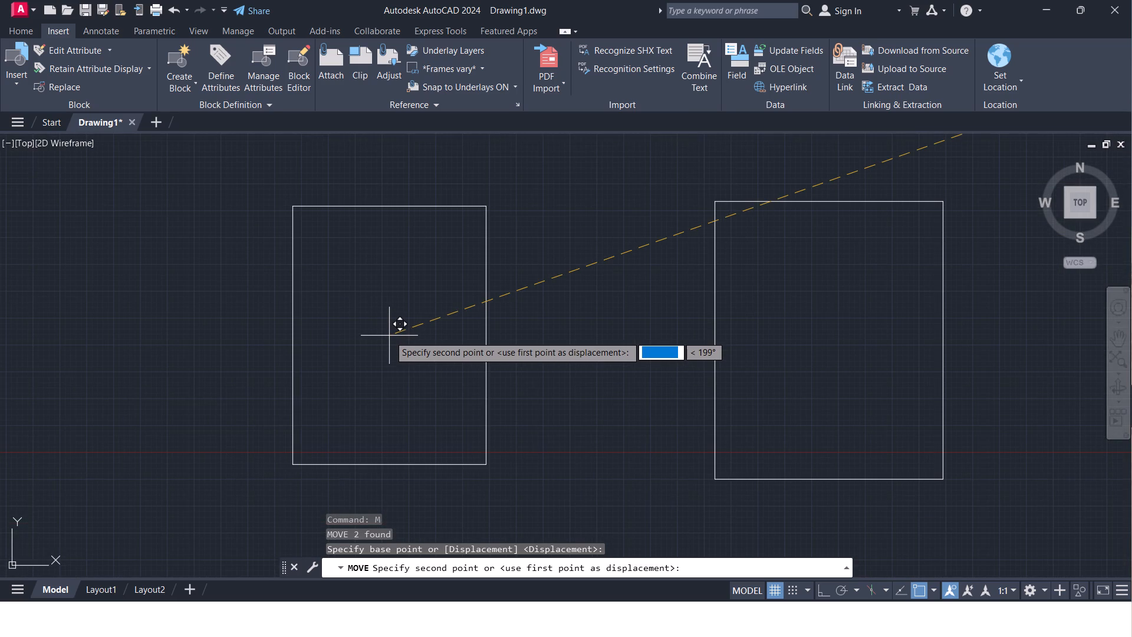
left_click(389, 336)
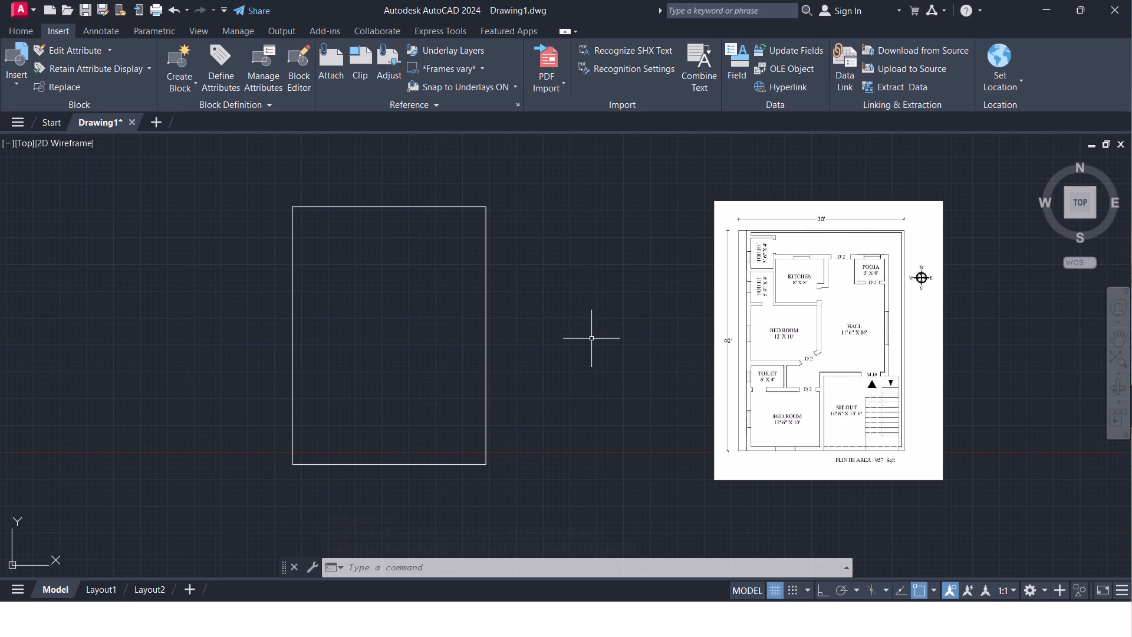
Move the 30' by 40' rectangle freehand a short distance at about 79°, keeping it beside the floor plan image.
left_click(490, 475)
left_click(409, 354)
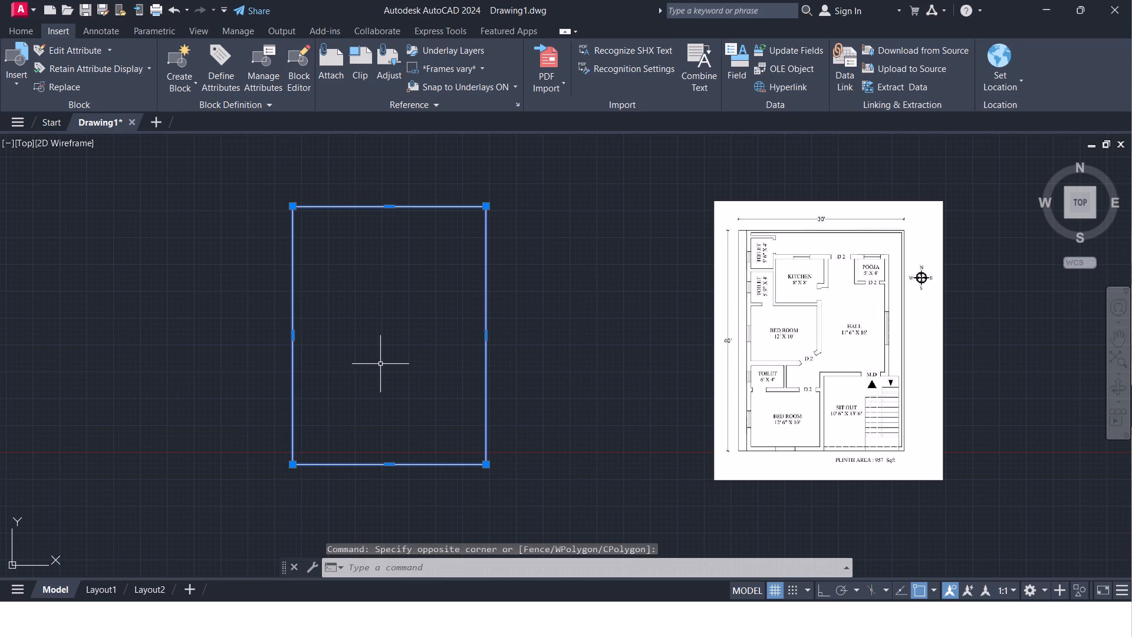
middle_click_drag(381, 363, 381, 392)
key("m")
key("Return")
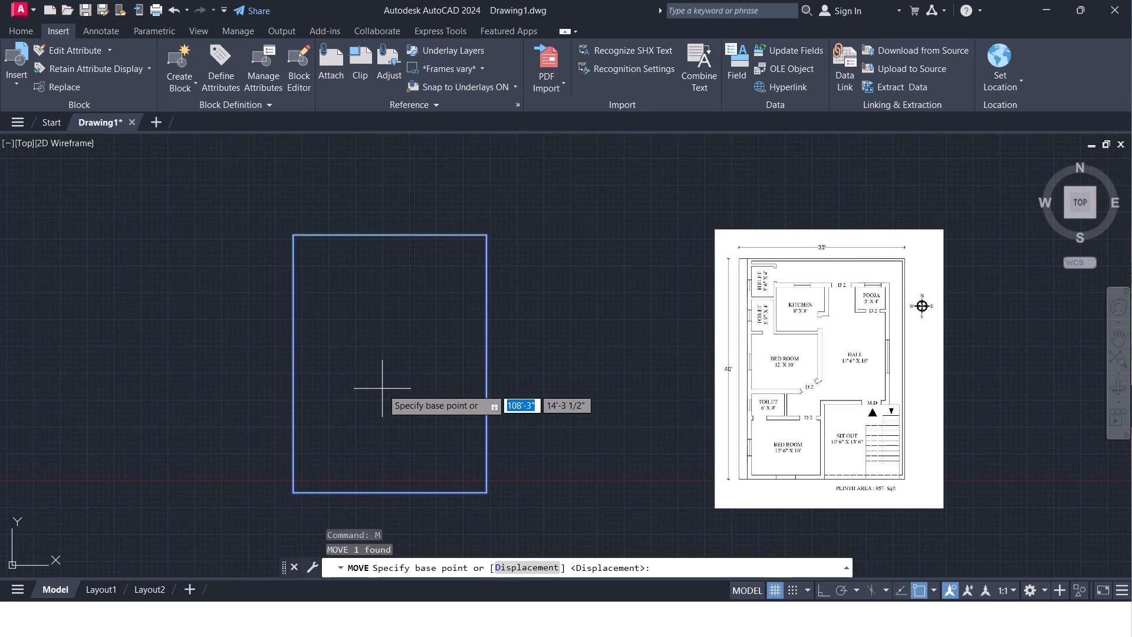
left_click(379, 364)
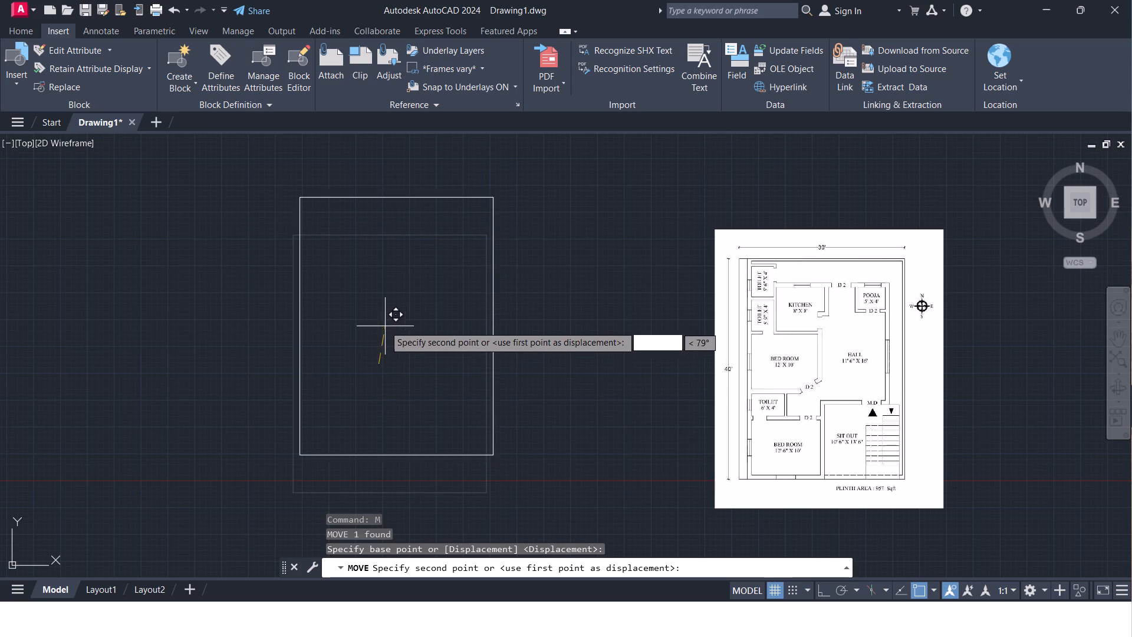
left_click(384, 334)
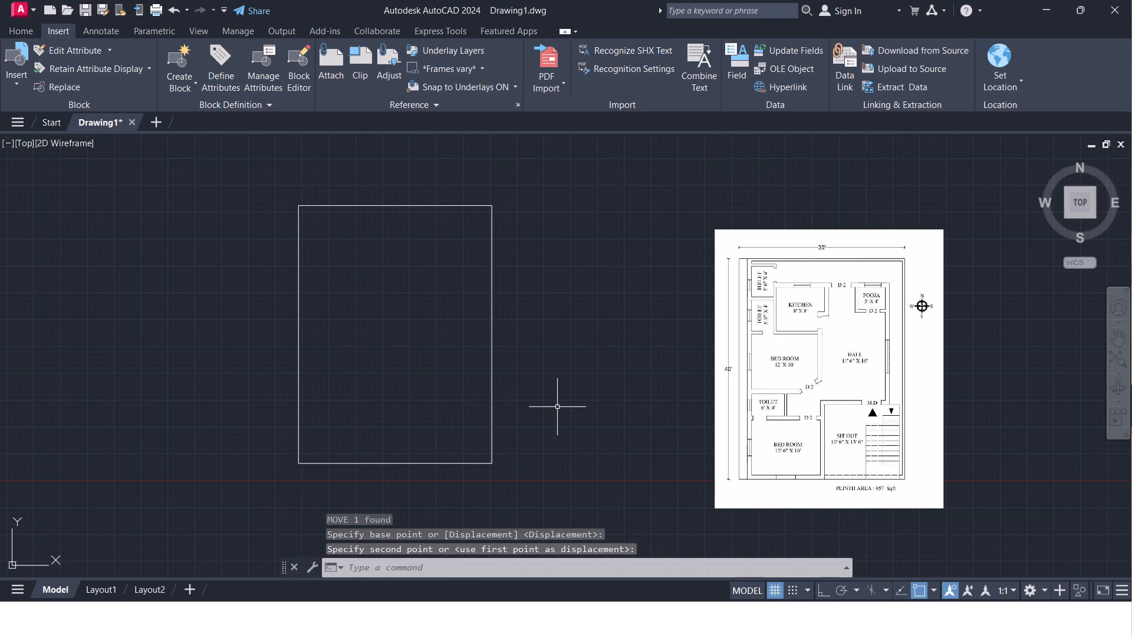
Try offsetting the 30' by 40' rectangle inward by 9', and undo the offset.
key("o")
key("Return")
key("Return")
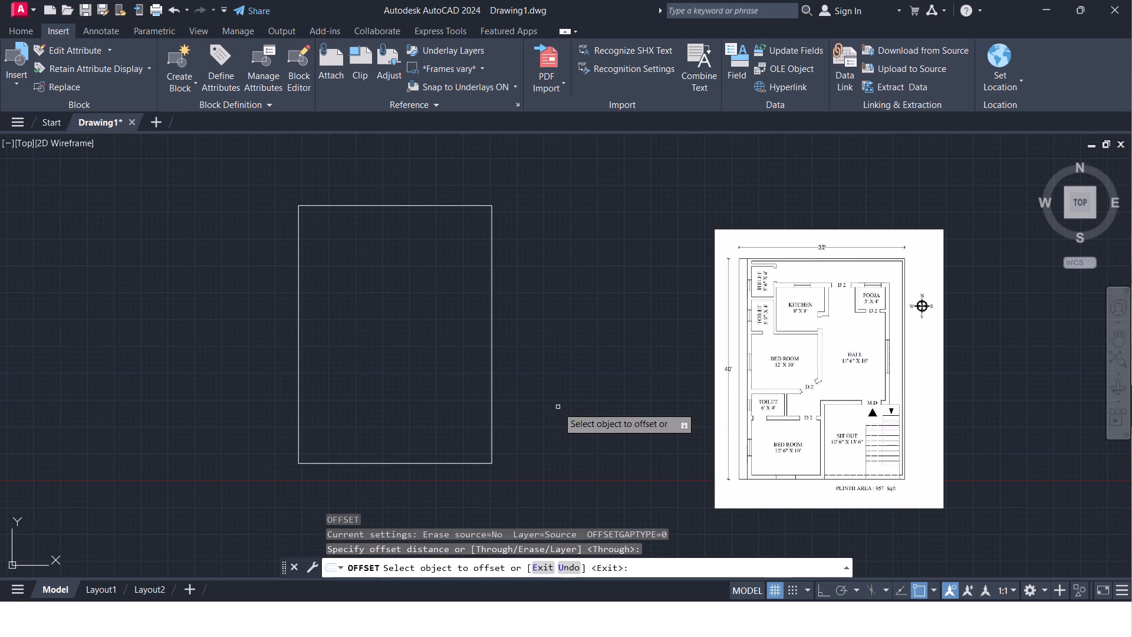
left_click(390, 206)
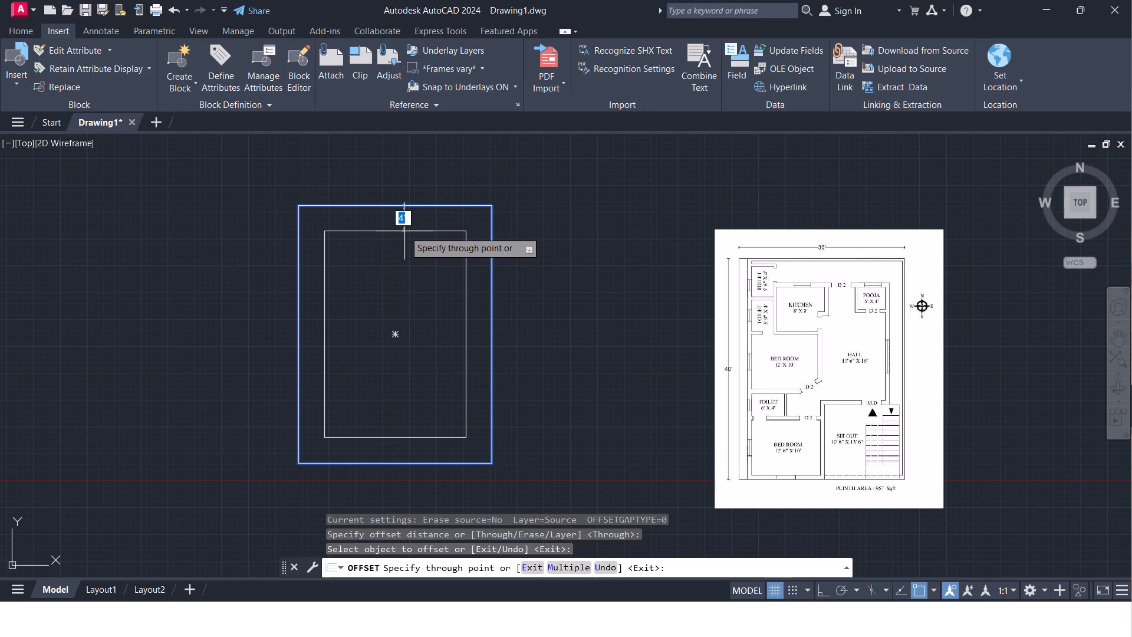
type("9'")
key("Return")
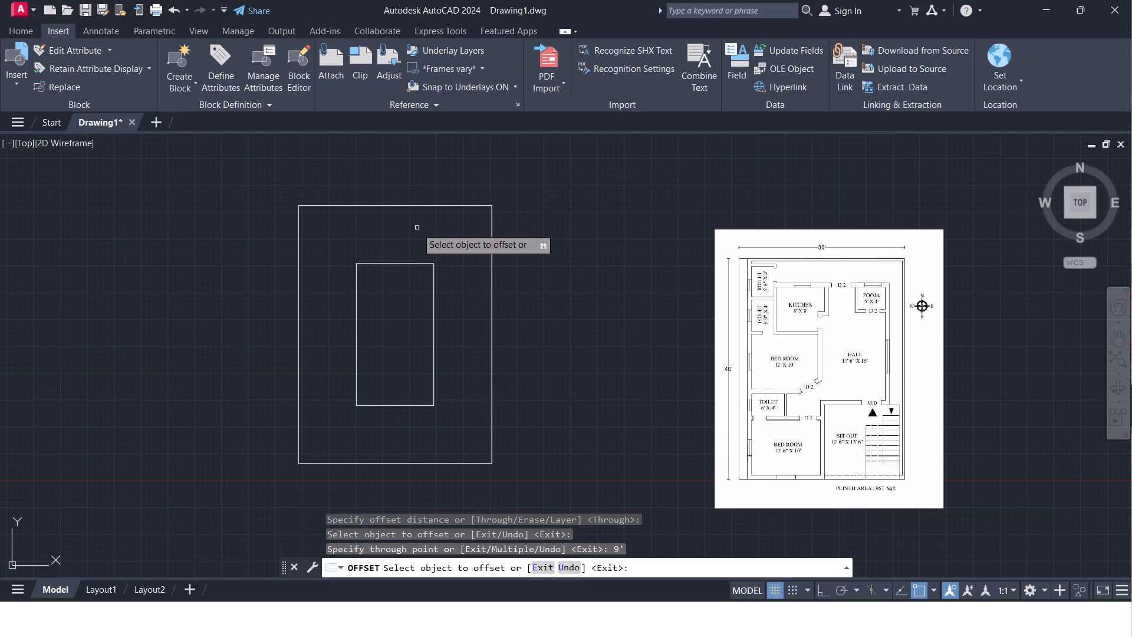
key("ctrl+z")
Offset the 30' by 40' rectangle inward by 9" to form the outer wall thickness.
left_click(521, 314)
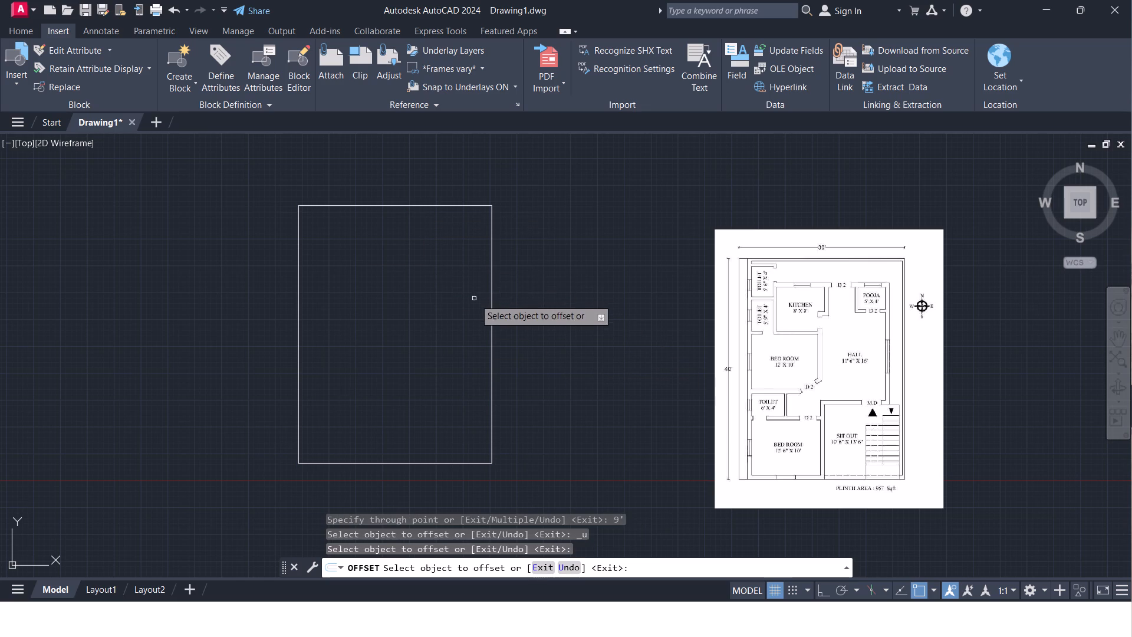
left_click(493, 308)
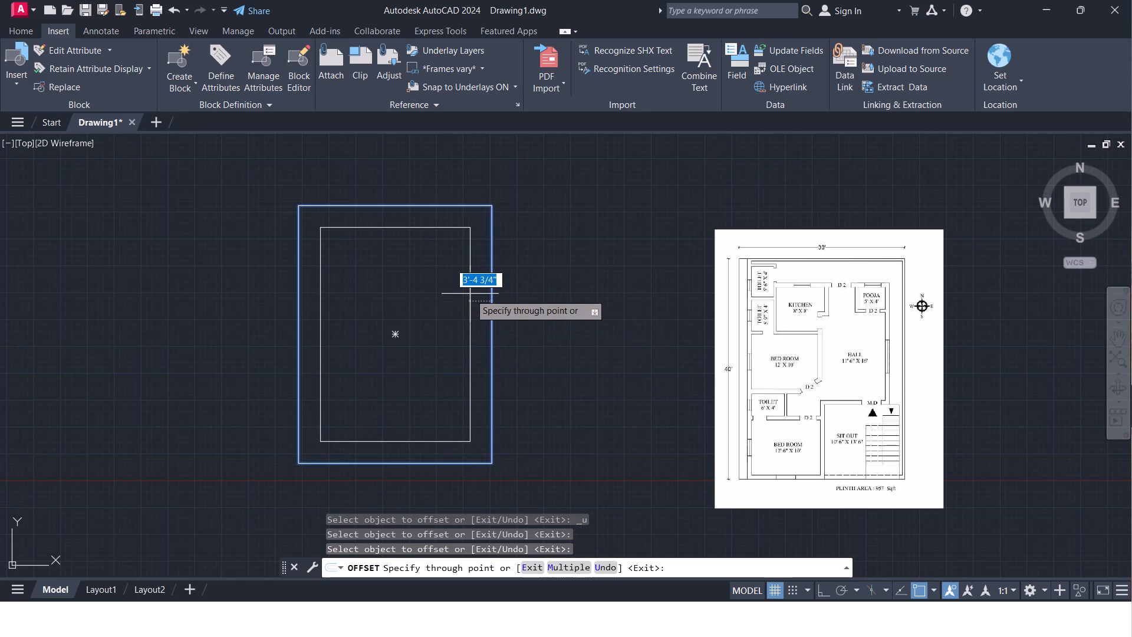
key("9")
key("shift+quotedbl")
key("Return")
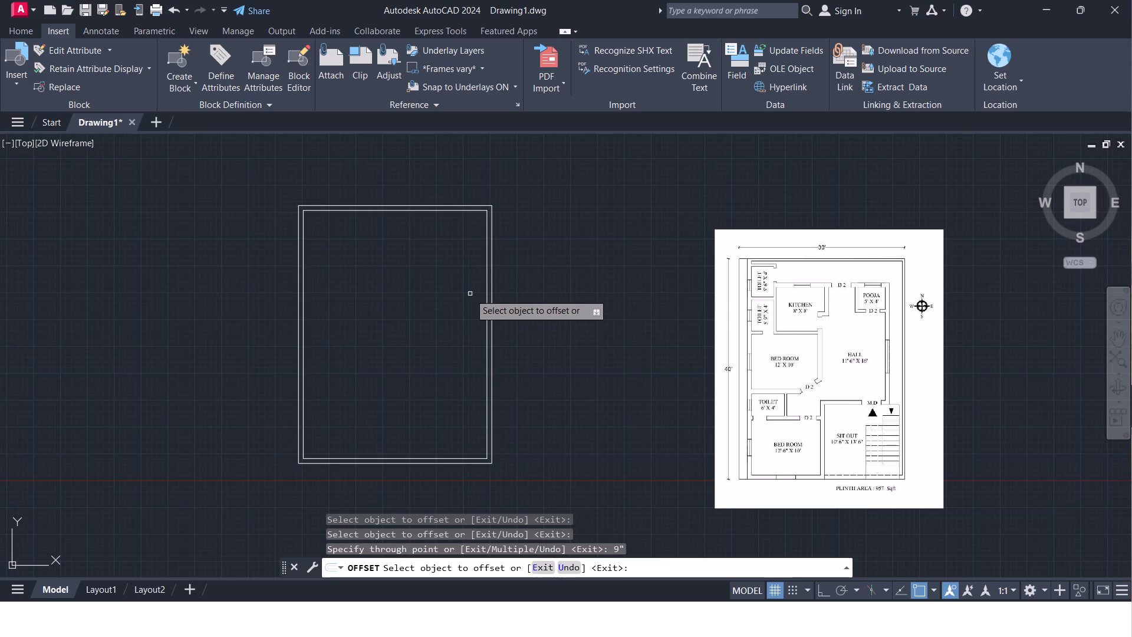
key("Escape")
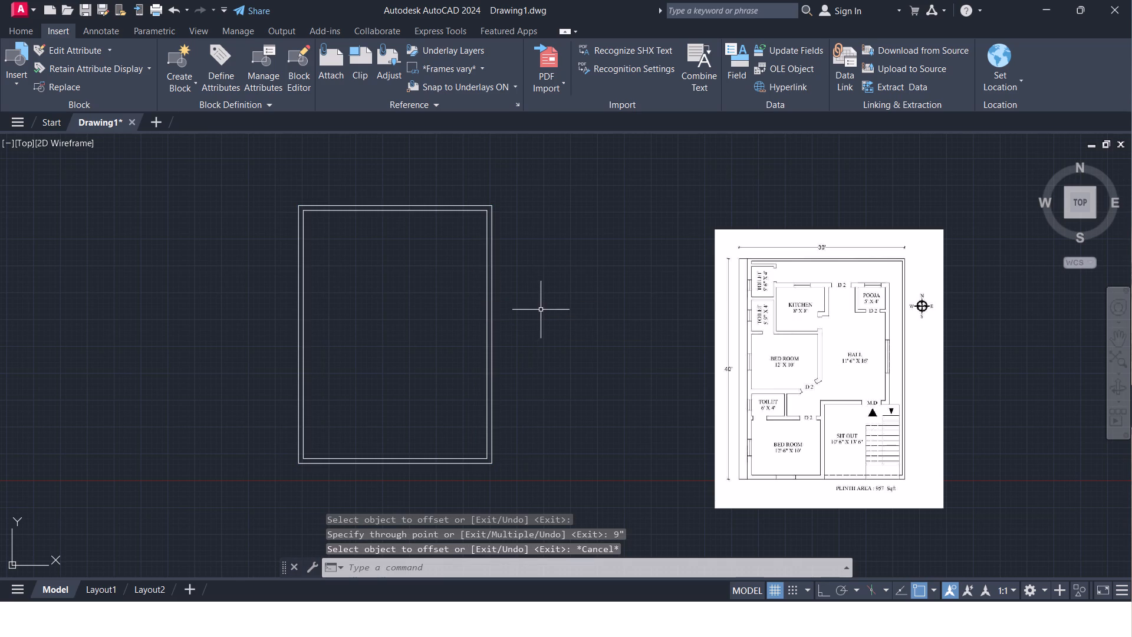
Examine the floor plan image's room layout and dimensions against the double-line outer wall outline.
middle_click_drag(537, 317, 538, 298)
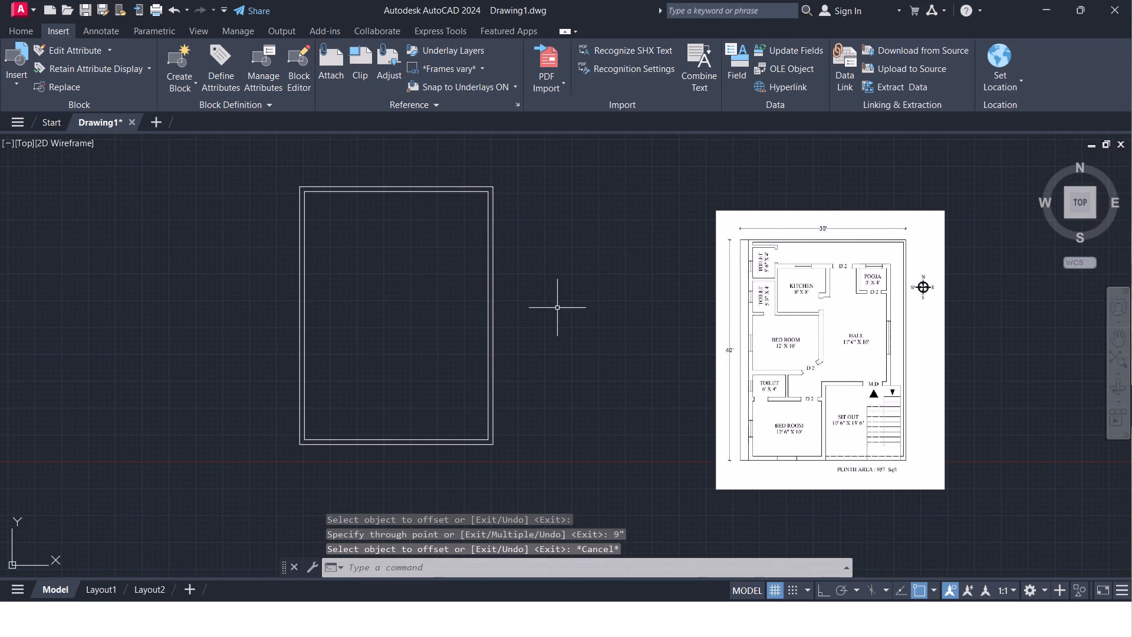
scroll(560, 306, "up", 1)
scroll(560, 306, "down", 1)
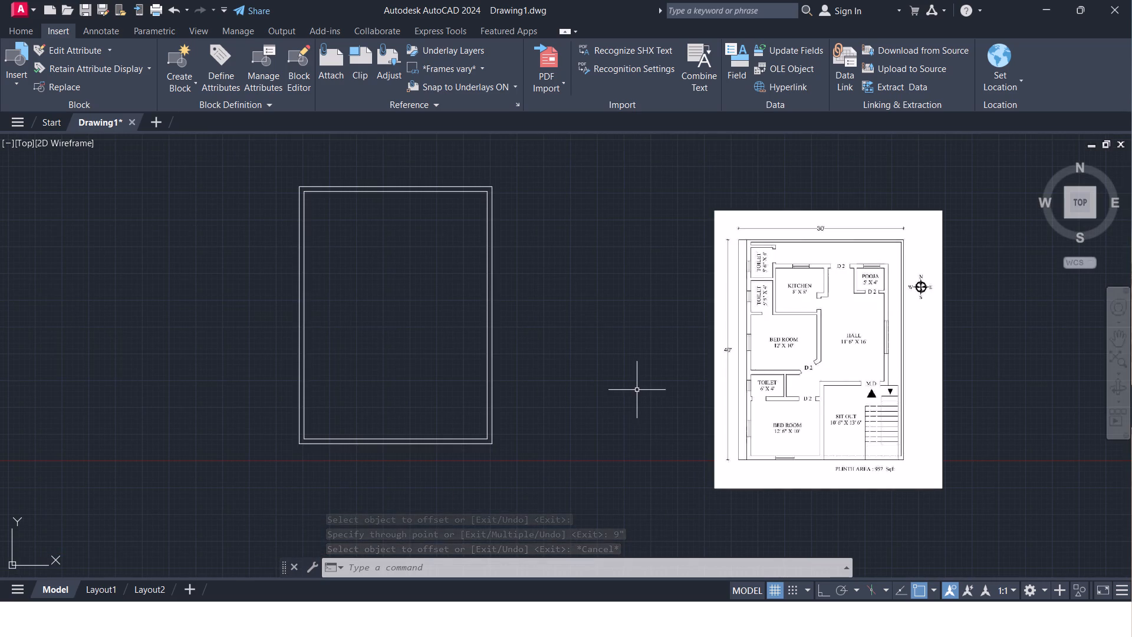
middle_click_drag(636, 390, 636, 372)
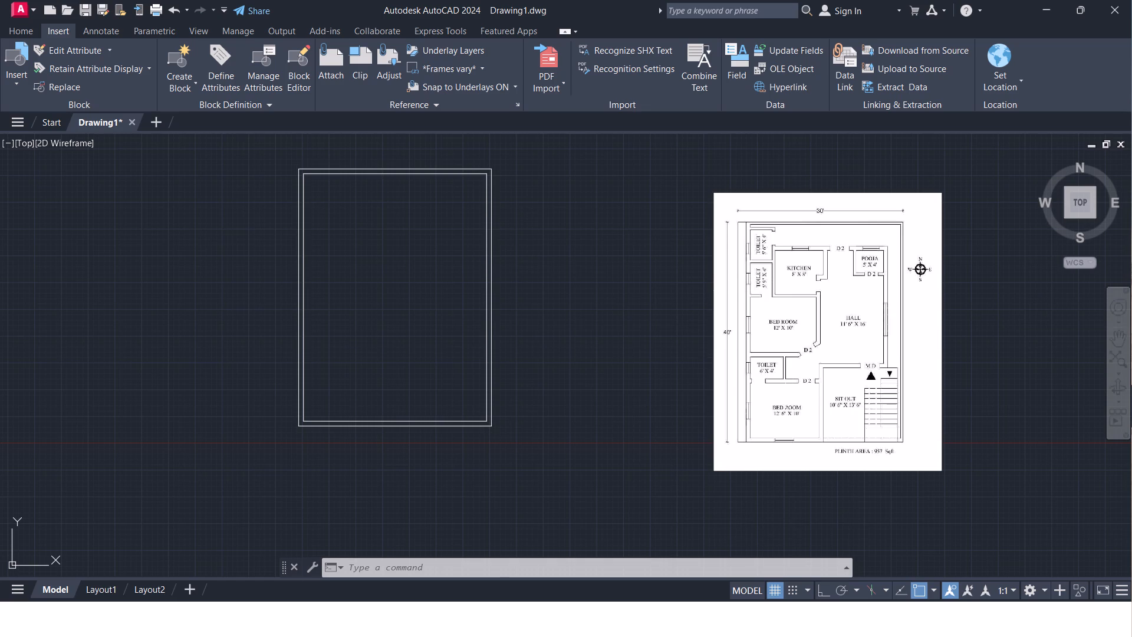
scroll(785, 412, "up", 1)
scroll(778, 418, "down", 1)
scroll(775, 422, "up", 1)
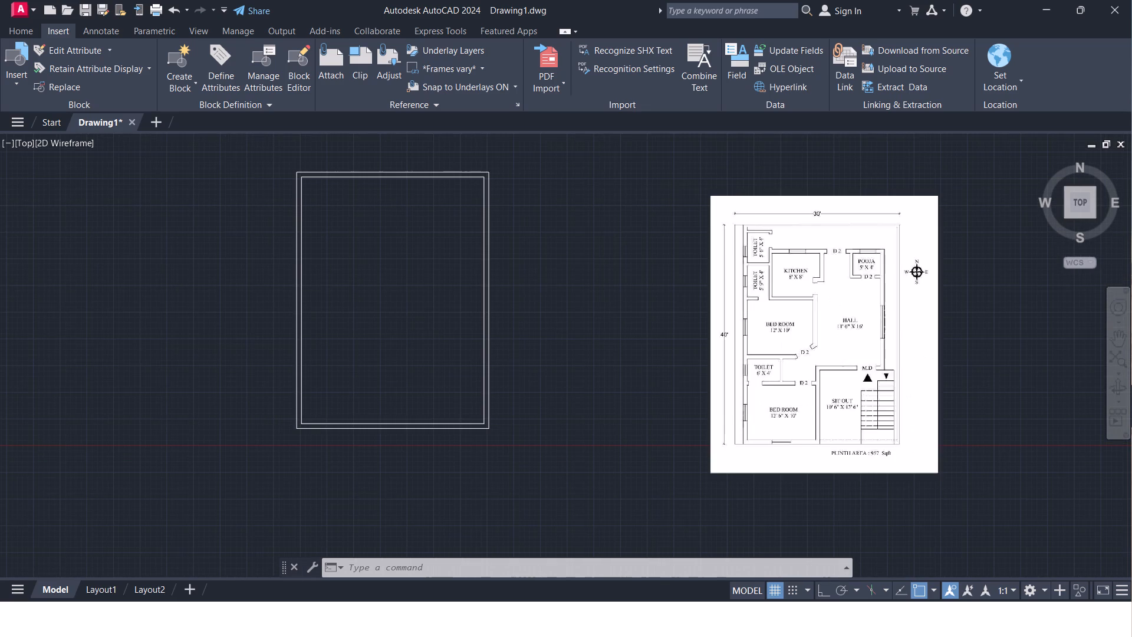
scroll(801, 395, "down", 1)
scroll(801, 395, "up", 1)
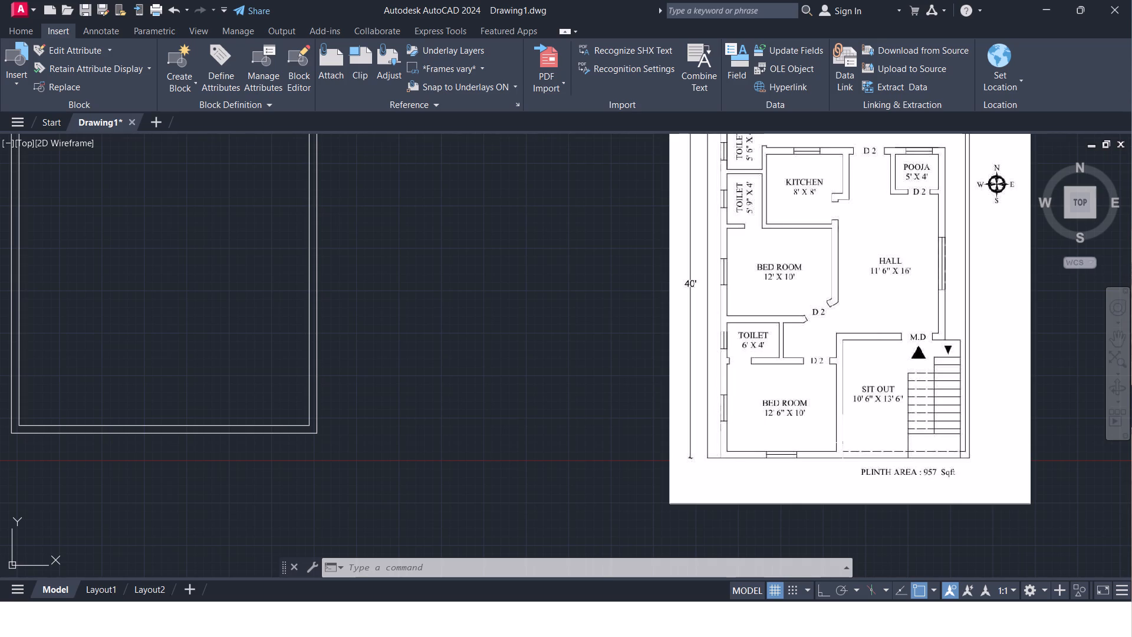
scroll(841, 441, "down", 1)
scroll(843, 436, "up", 1)
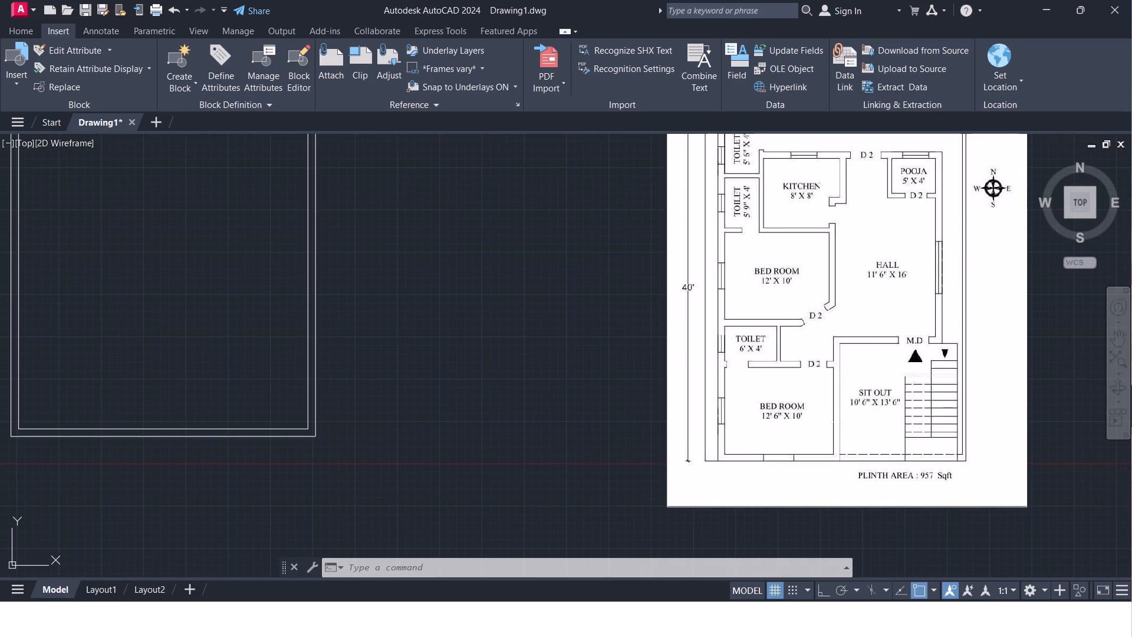
scroll(842, 354, "down", 1)
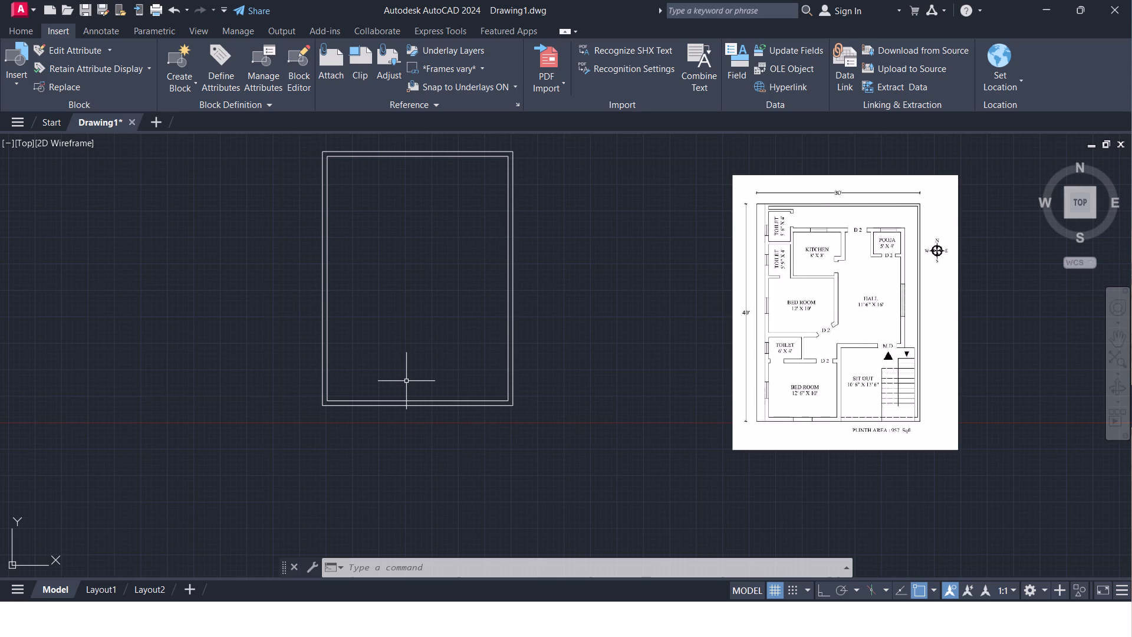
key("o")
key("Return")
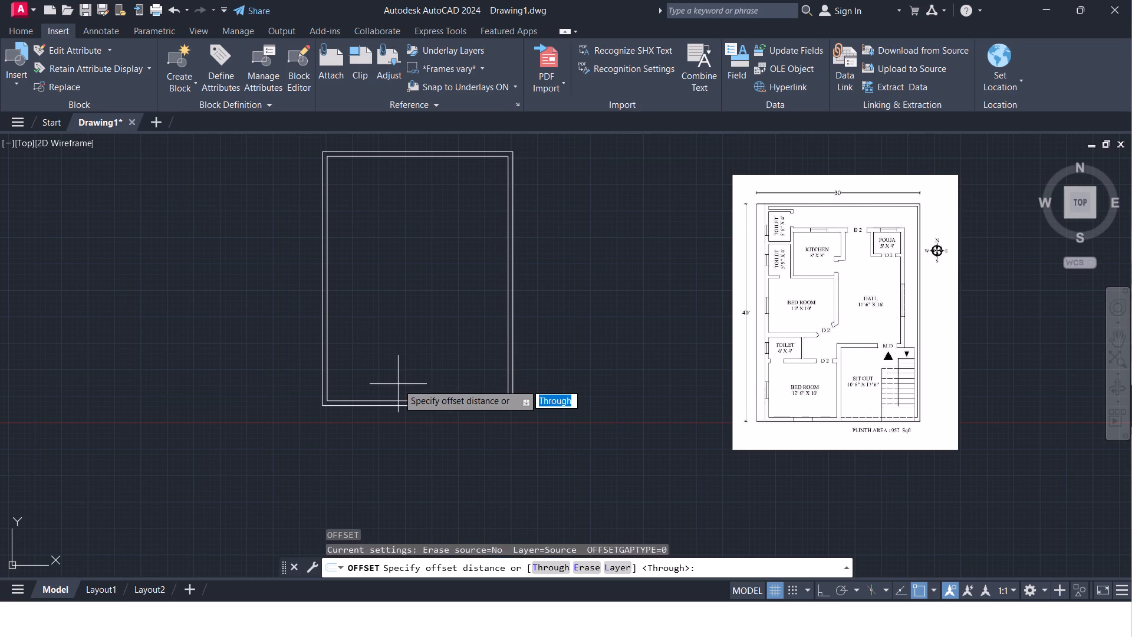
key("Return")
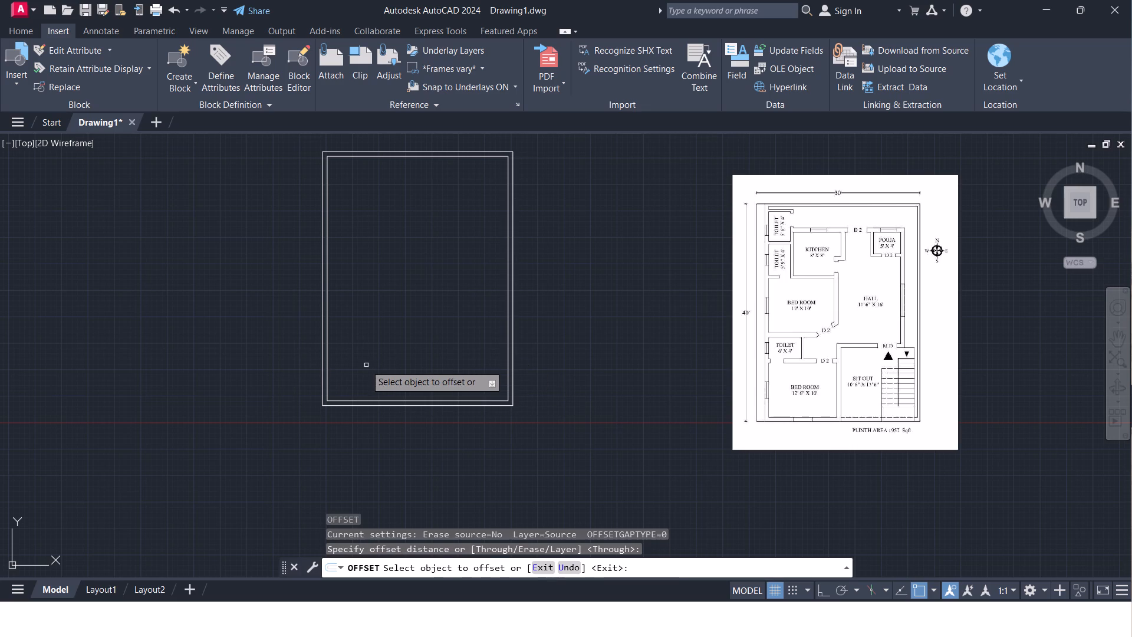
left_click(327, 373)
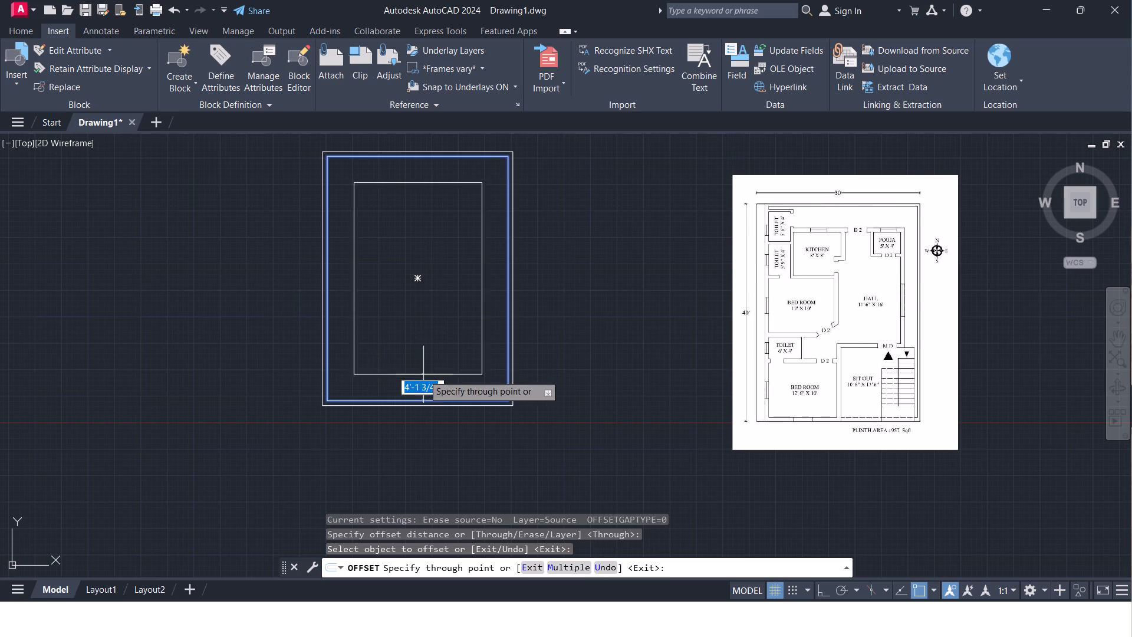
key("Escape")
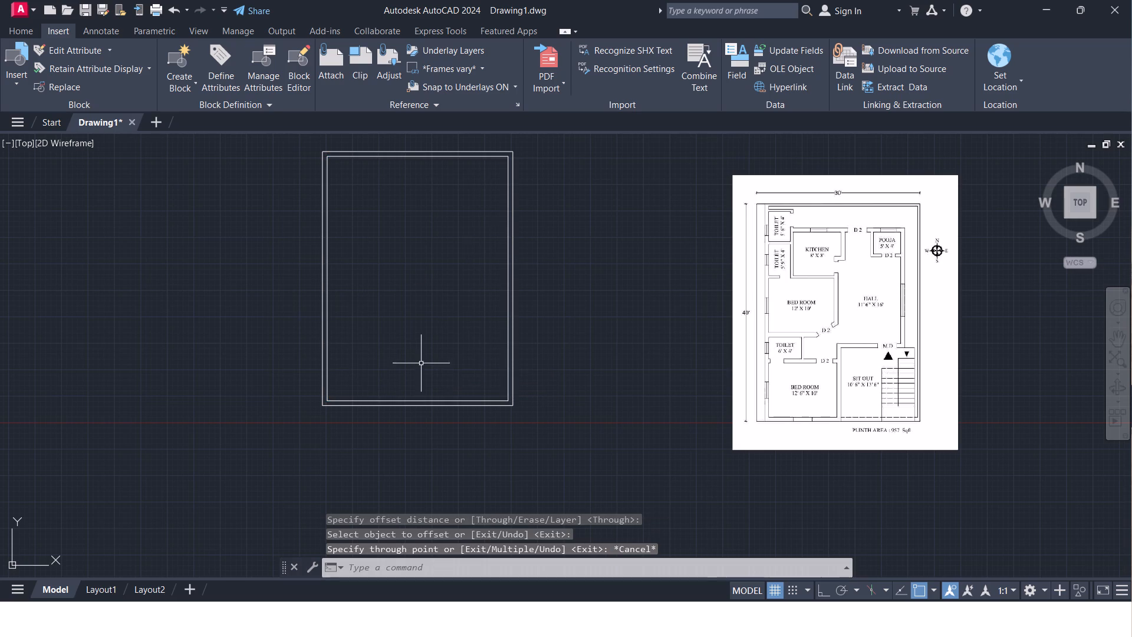
Explode the outer and inner wall rectangles into separate lines.
left_click(472, 422)
left_click(389, 325)
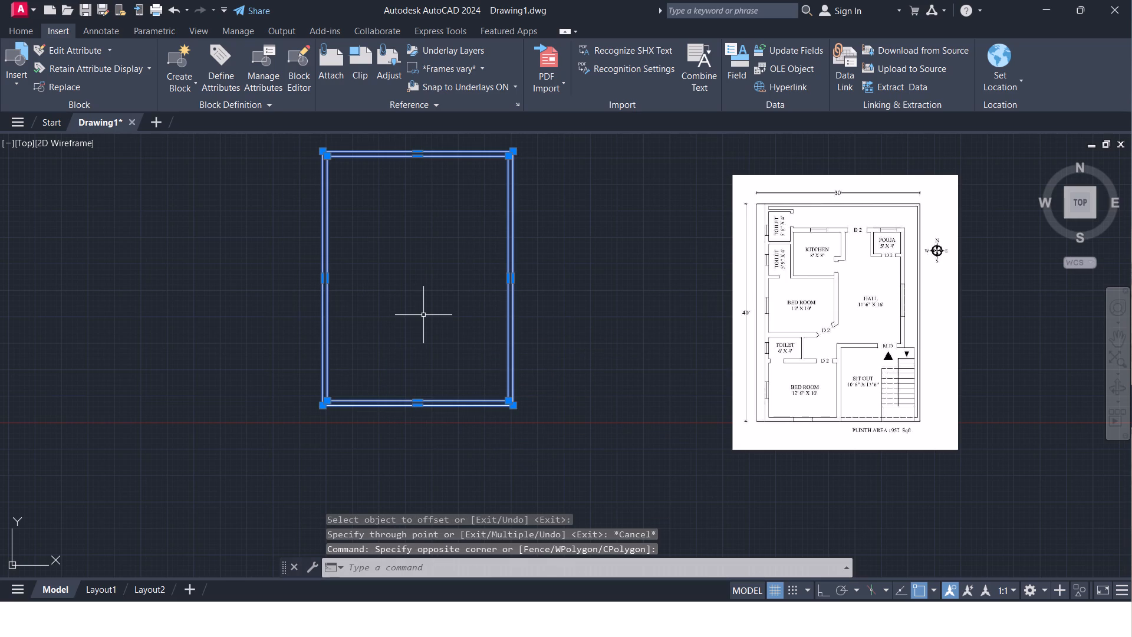
key("x")
key("Return")
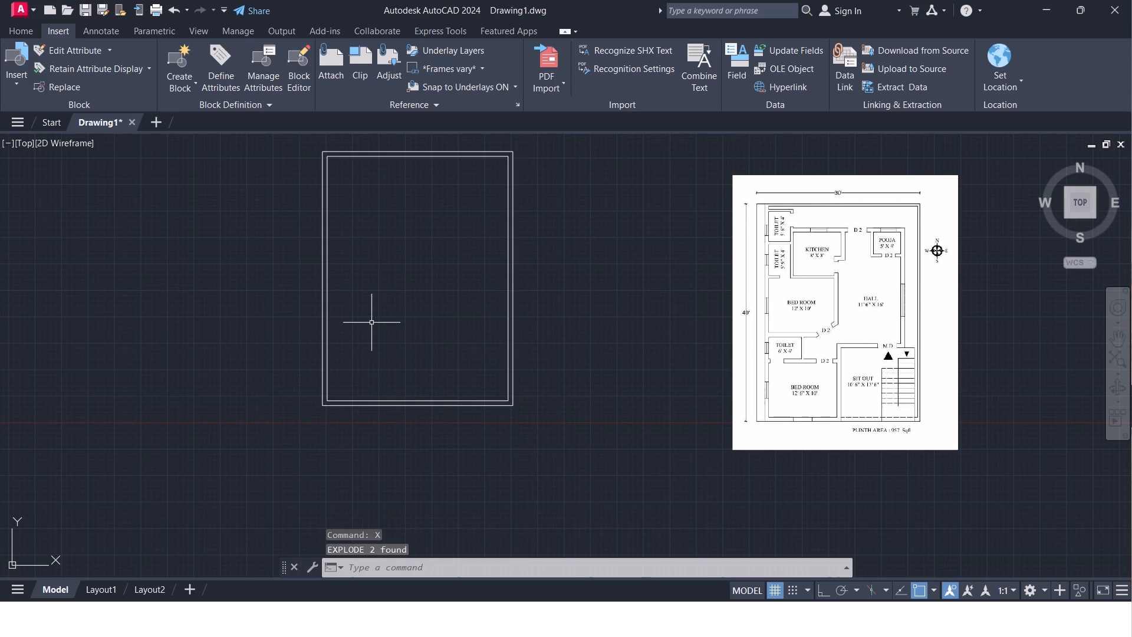
Offset the inner wall outline's west vertical line 10' into the interior.
key("o")
key("Return")
key("Return")
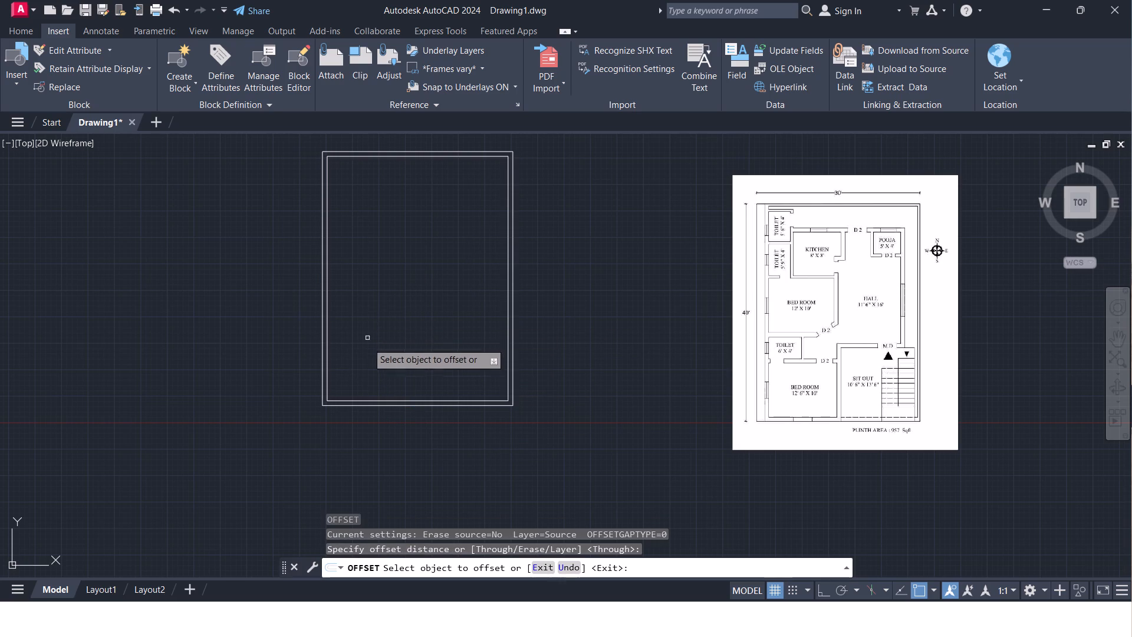
left_click(327, 345)
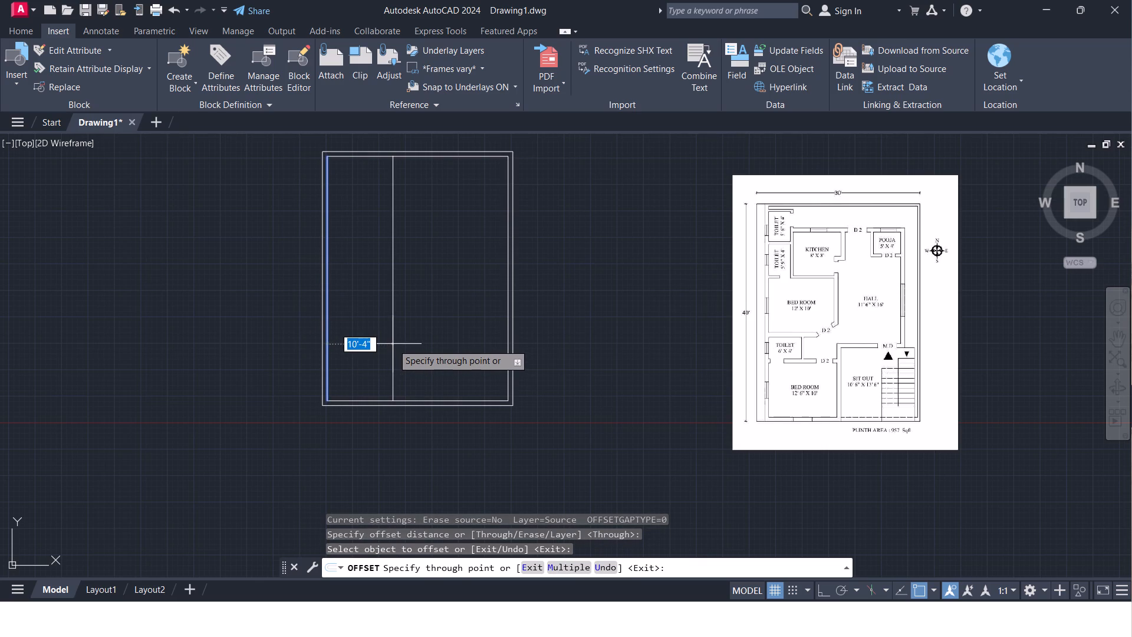
type("10")
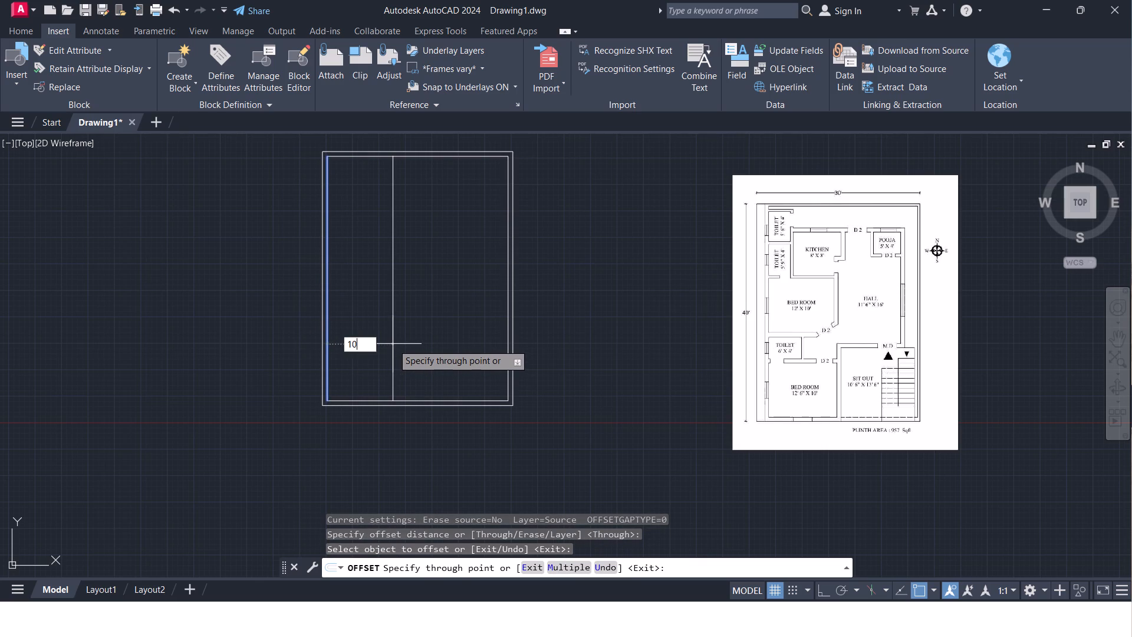
key("apostrophe")
key("Return")
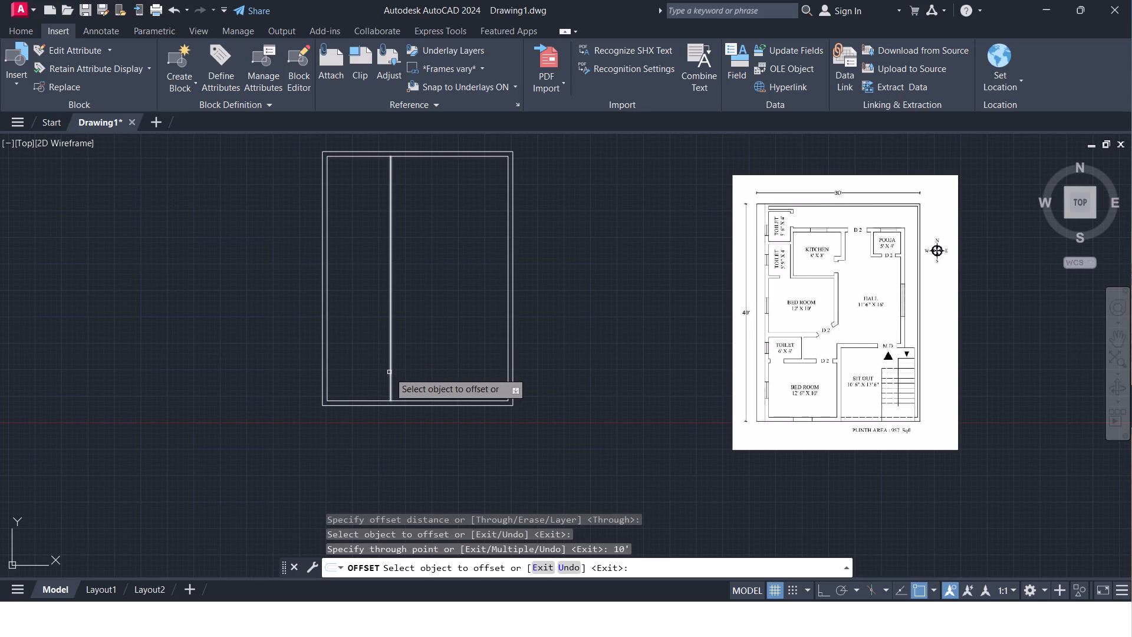
Offset the new interior vertical line 4.5" toward the east to form the partition wall thickness.
left_click(389, 372)
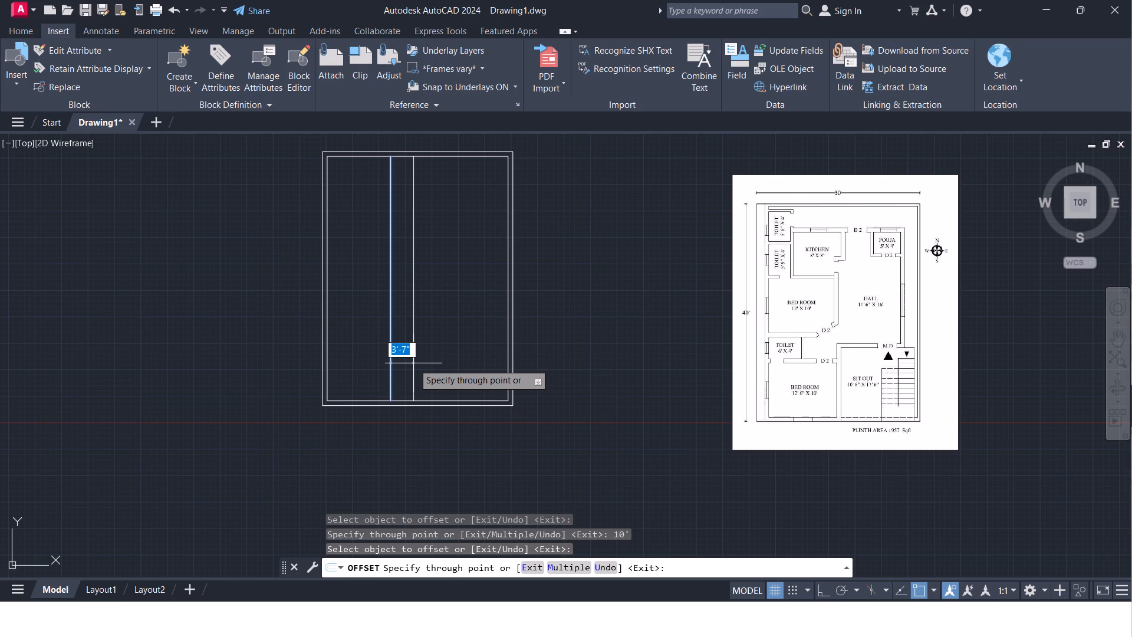
type("4.5\"")
key("Return")
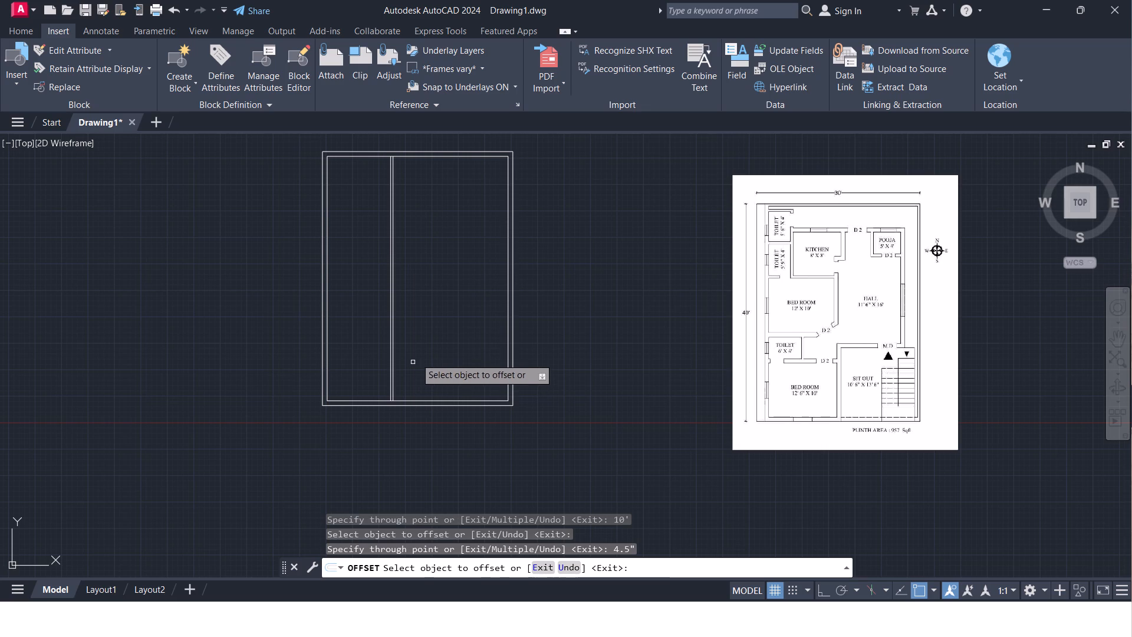
middle_click_drag(420, 354, 433, 392)
scroll(424, 382, "up", 1)
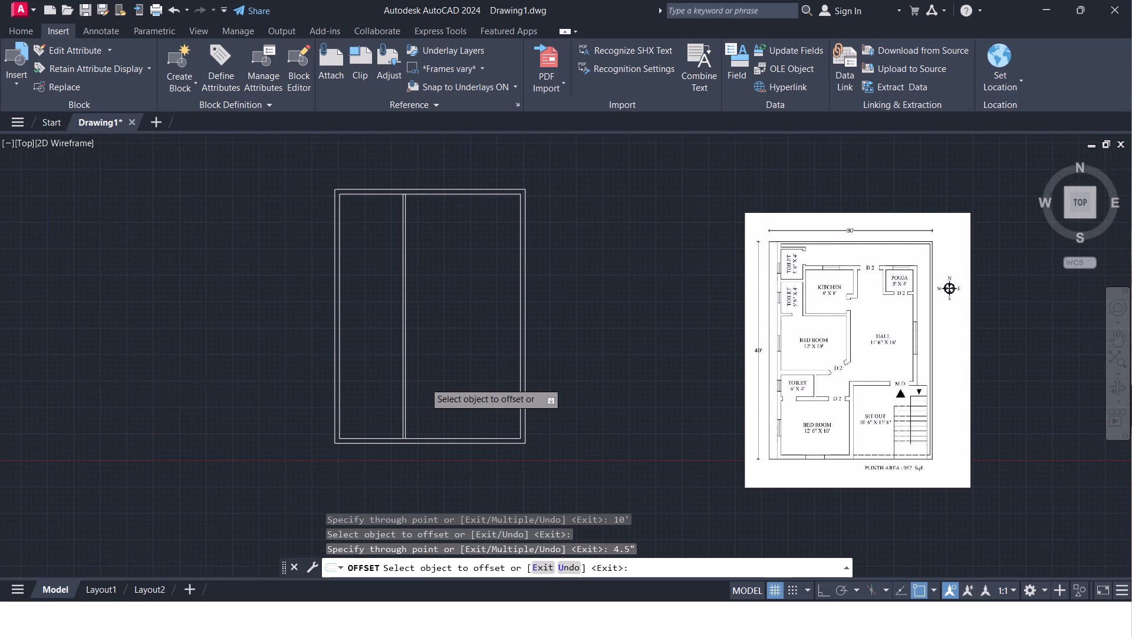
scroll(424, 383, "down", 1)
middle_click_drag(423, 383, 356, 370)
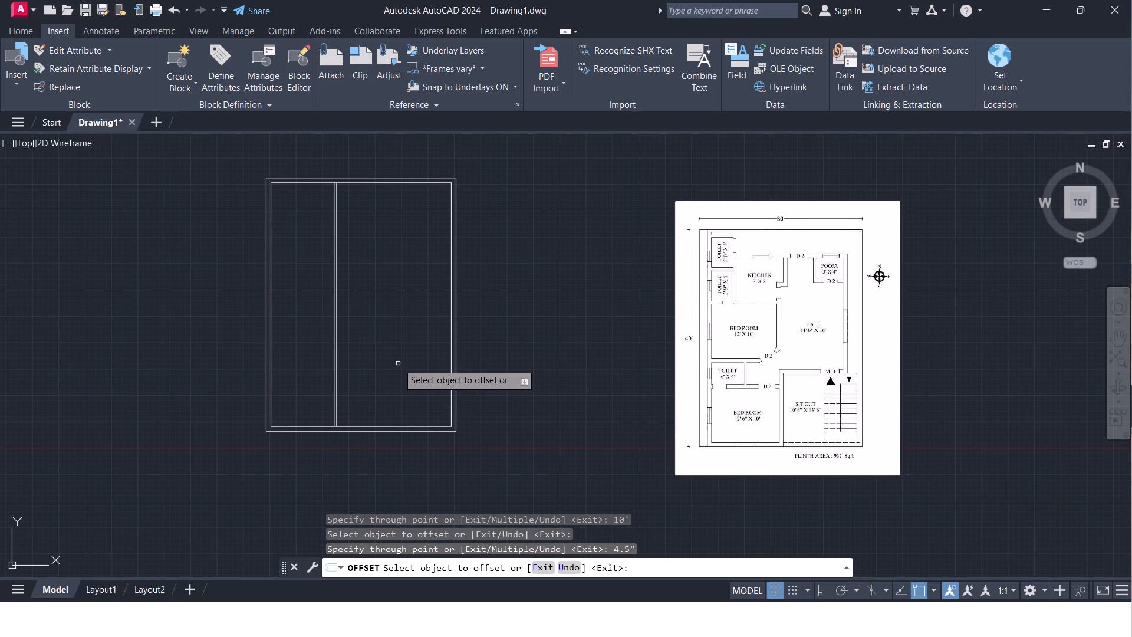
key("Escape")
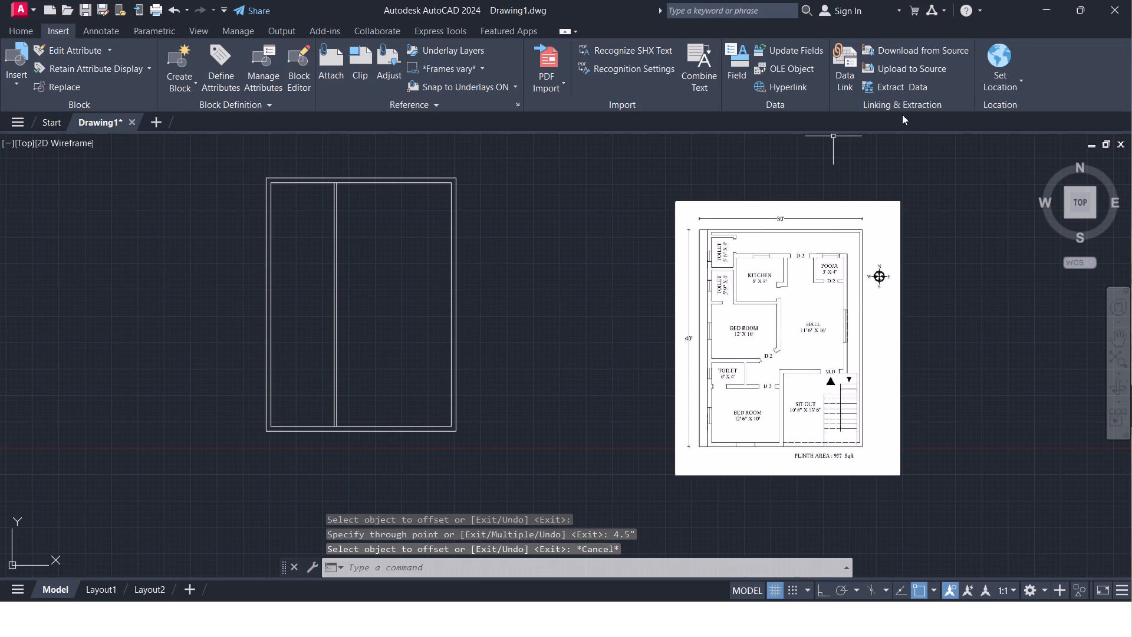
Quick-measure the space east of the vertical partition inside the inner wall outline.
left_click(27, 35)
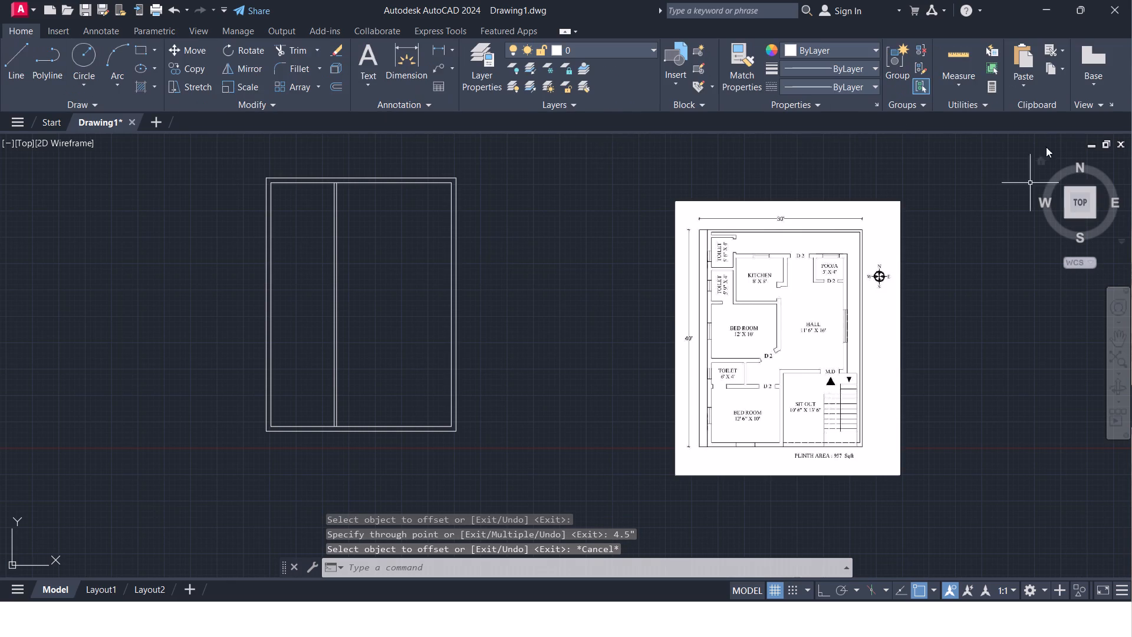
left_click(966, 52)
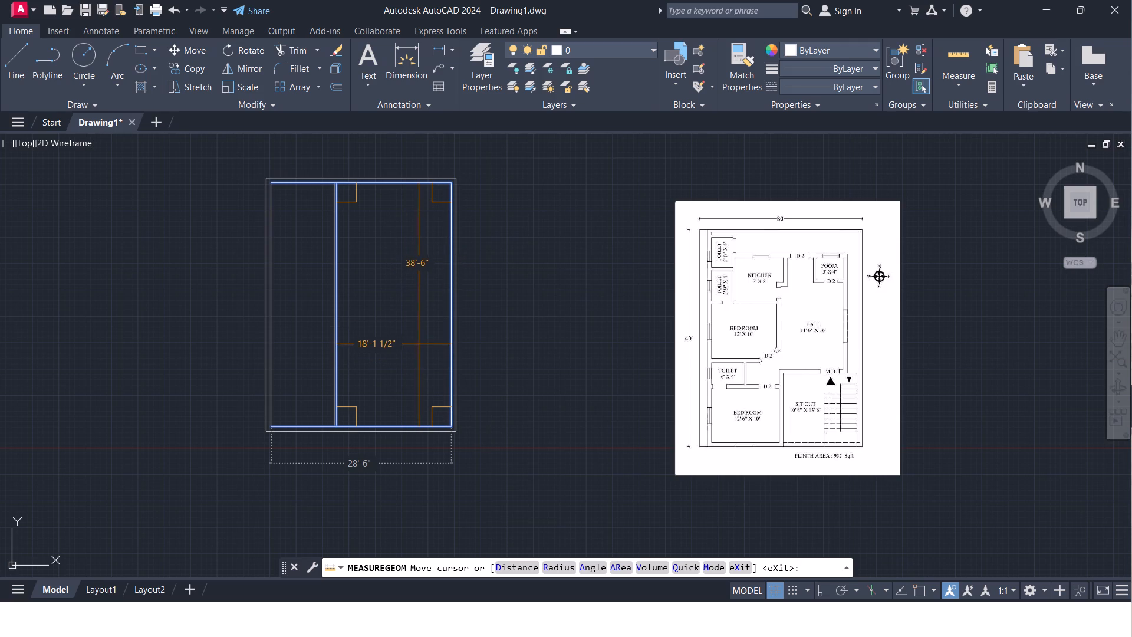
key("Escape")
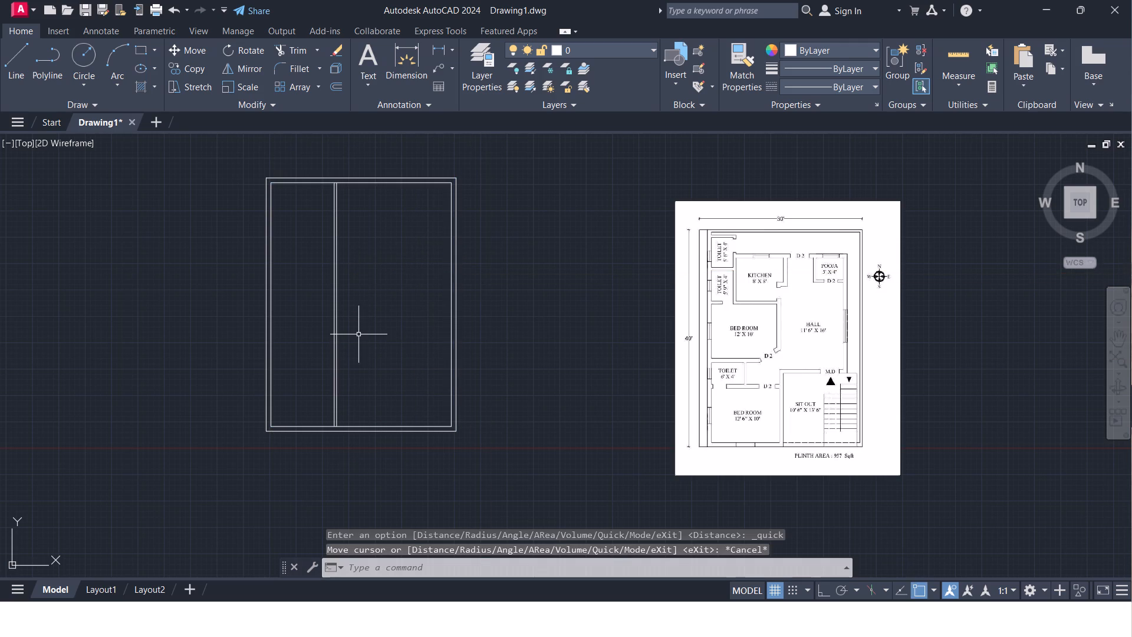
Undo the measurement and the vertical partition offsets inside the inner wall outline.
key("ctrl+z")
key("ctrl+z")
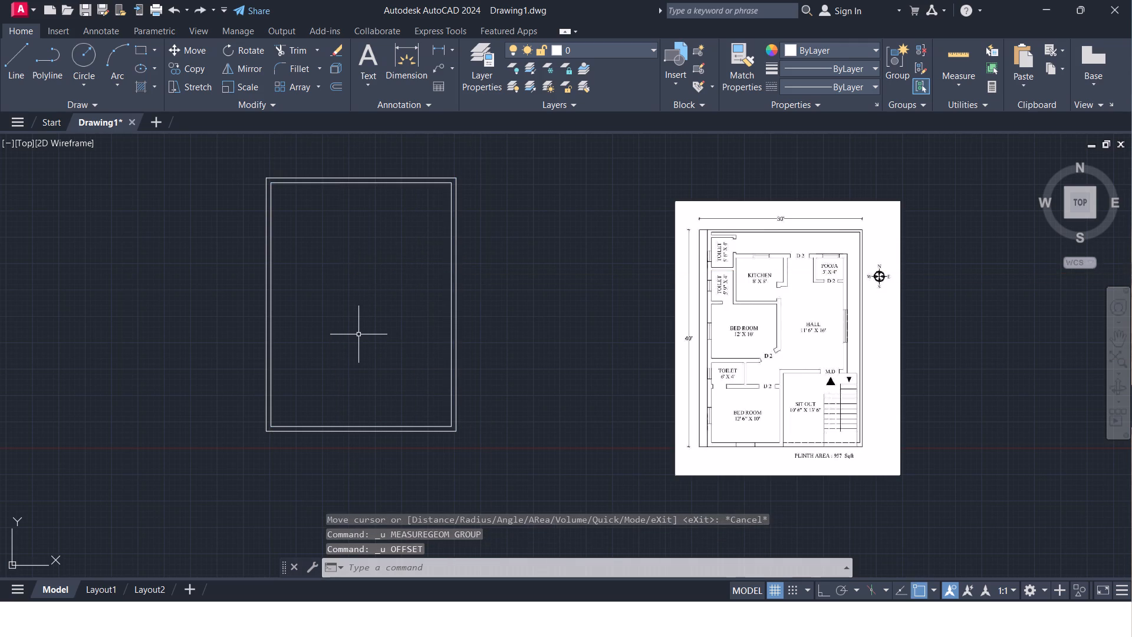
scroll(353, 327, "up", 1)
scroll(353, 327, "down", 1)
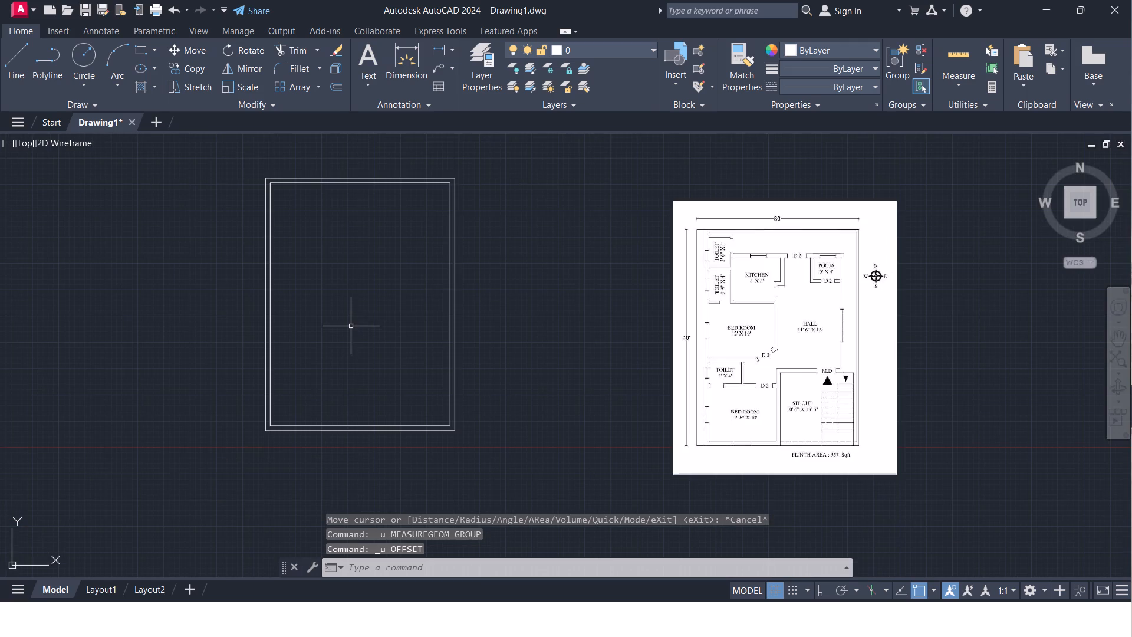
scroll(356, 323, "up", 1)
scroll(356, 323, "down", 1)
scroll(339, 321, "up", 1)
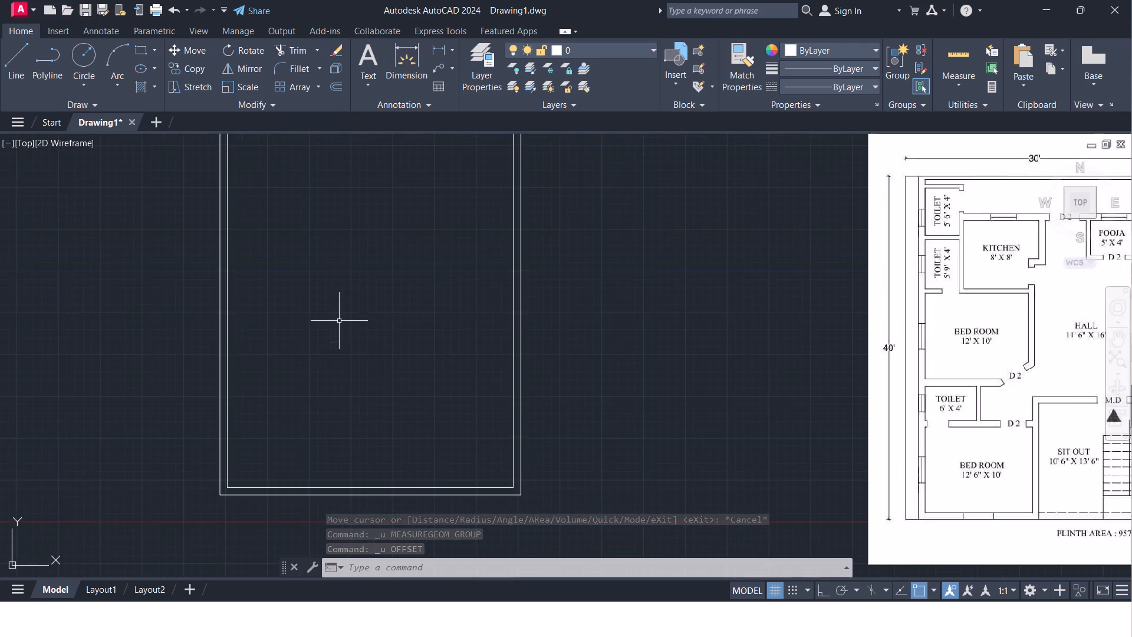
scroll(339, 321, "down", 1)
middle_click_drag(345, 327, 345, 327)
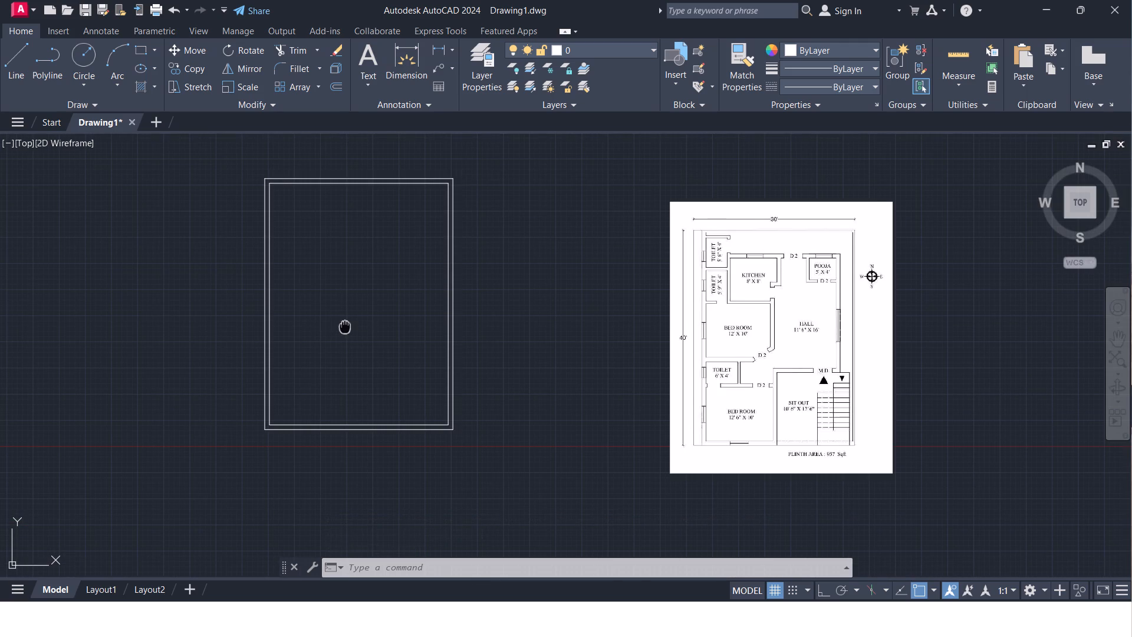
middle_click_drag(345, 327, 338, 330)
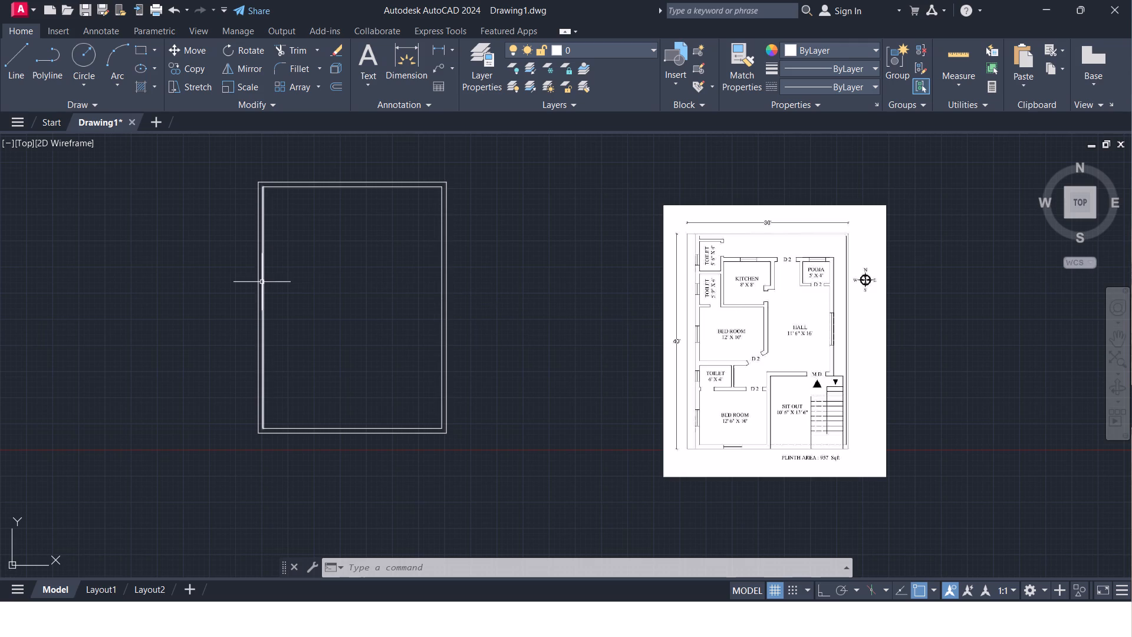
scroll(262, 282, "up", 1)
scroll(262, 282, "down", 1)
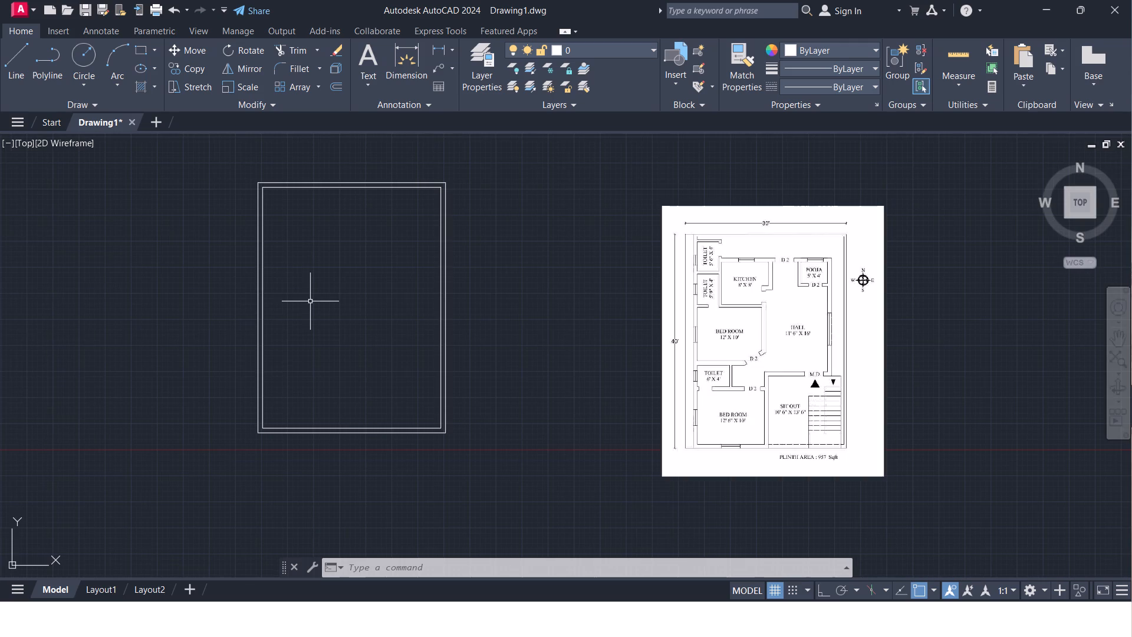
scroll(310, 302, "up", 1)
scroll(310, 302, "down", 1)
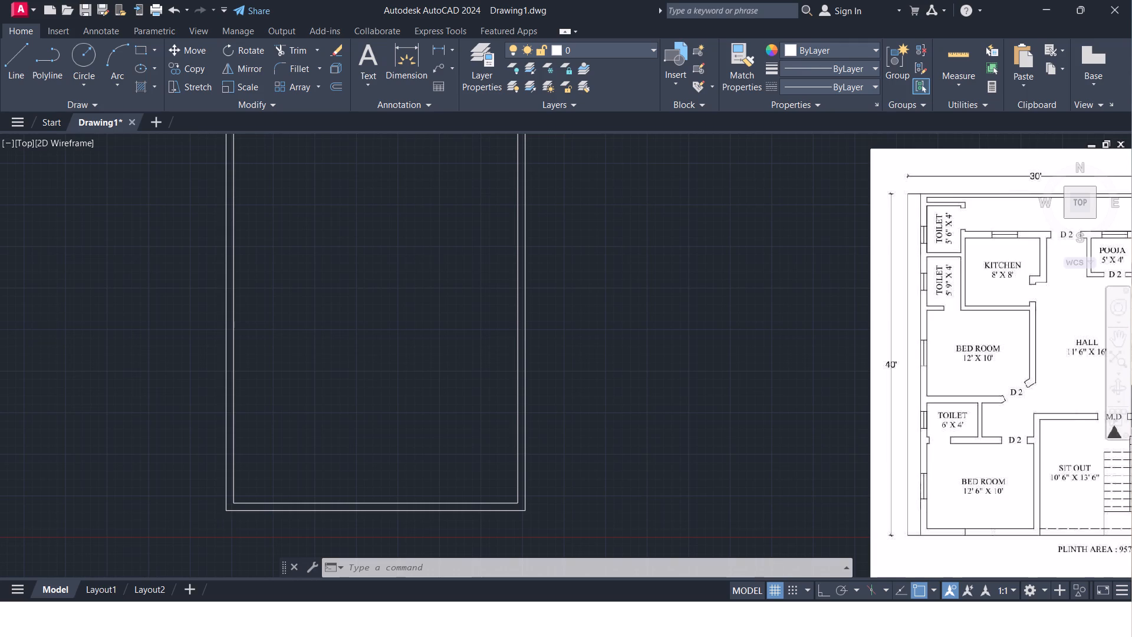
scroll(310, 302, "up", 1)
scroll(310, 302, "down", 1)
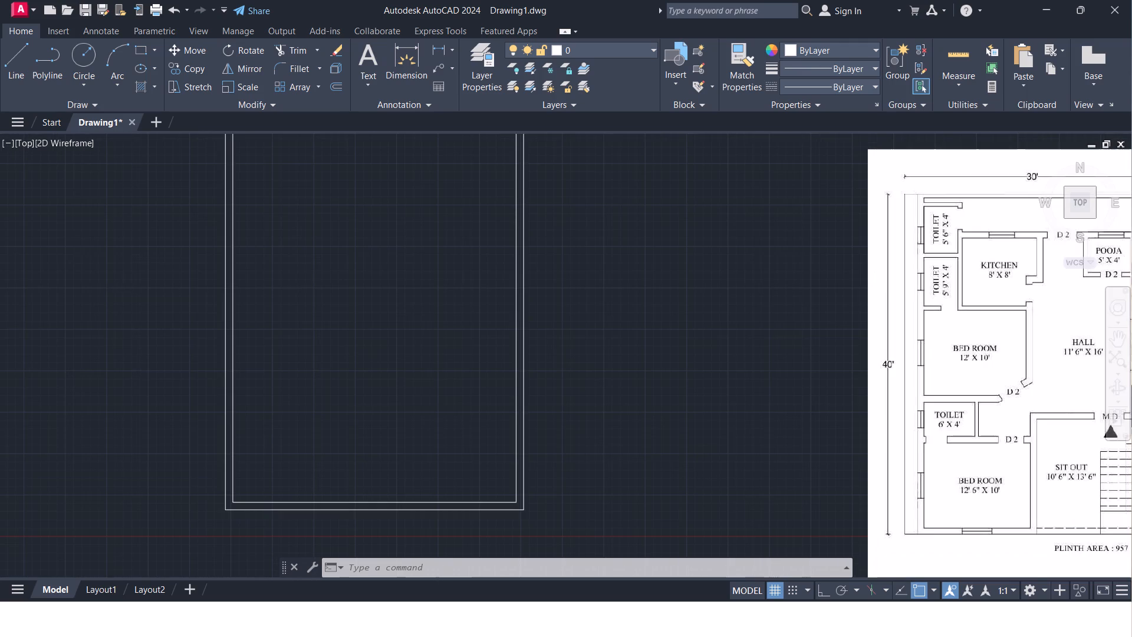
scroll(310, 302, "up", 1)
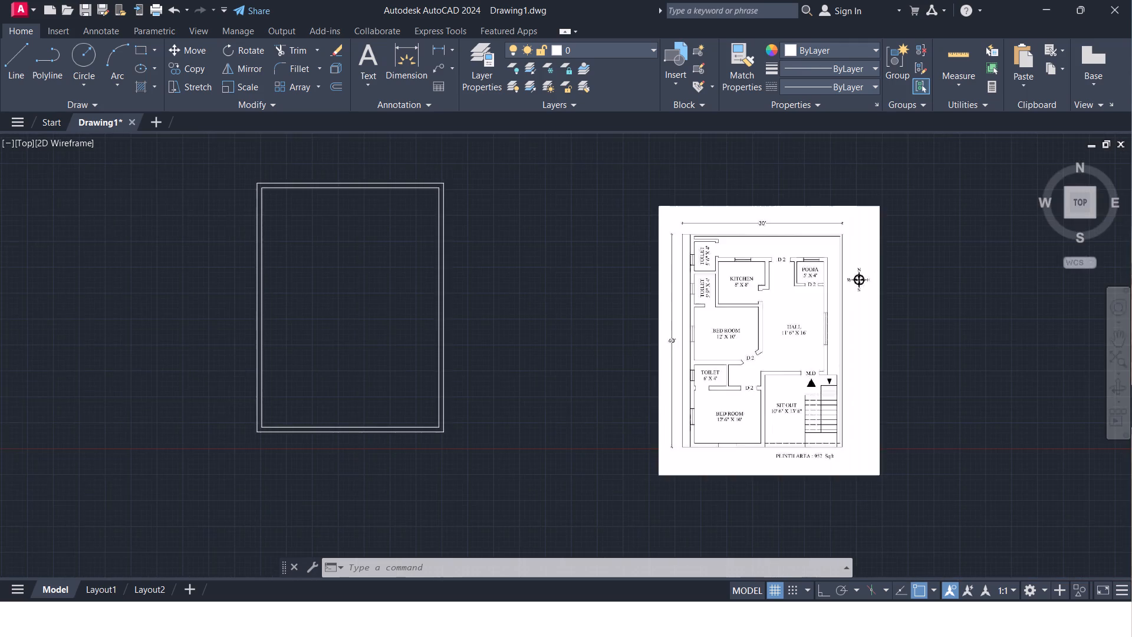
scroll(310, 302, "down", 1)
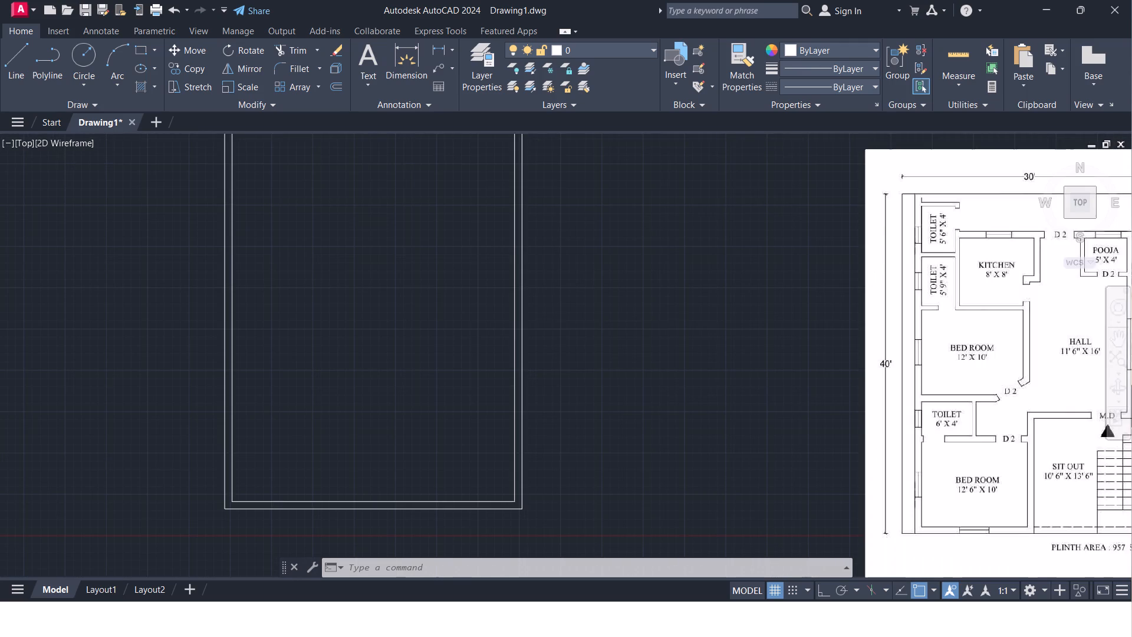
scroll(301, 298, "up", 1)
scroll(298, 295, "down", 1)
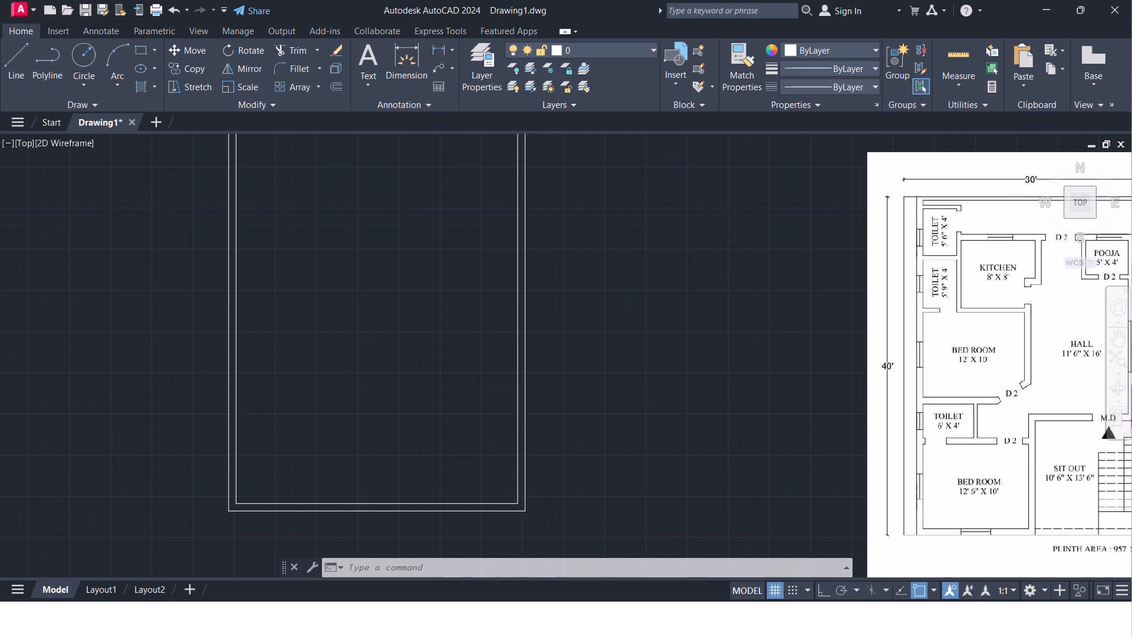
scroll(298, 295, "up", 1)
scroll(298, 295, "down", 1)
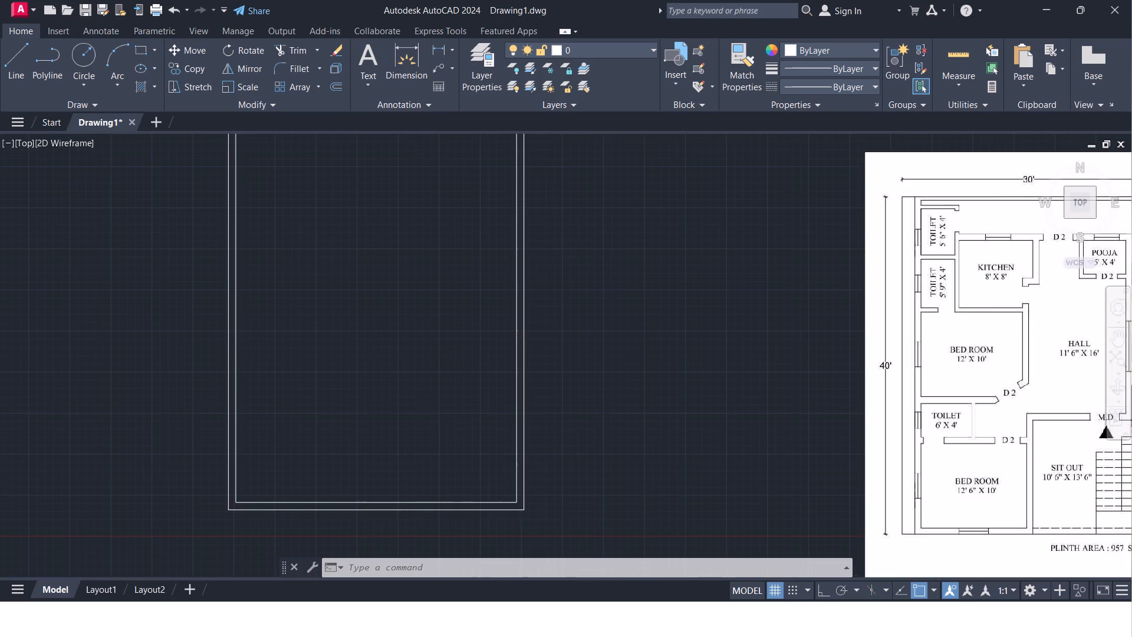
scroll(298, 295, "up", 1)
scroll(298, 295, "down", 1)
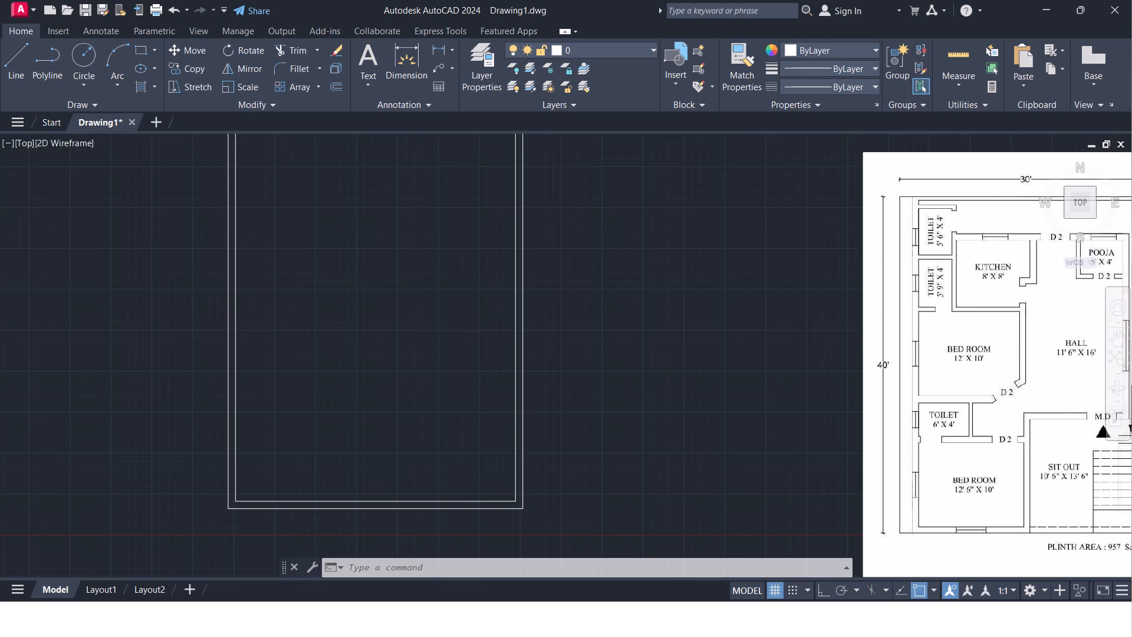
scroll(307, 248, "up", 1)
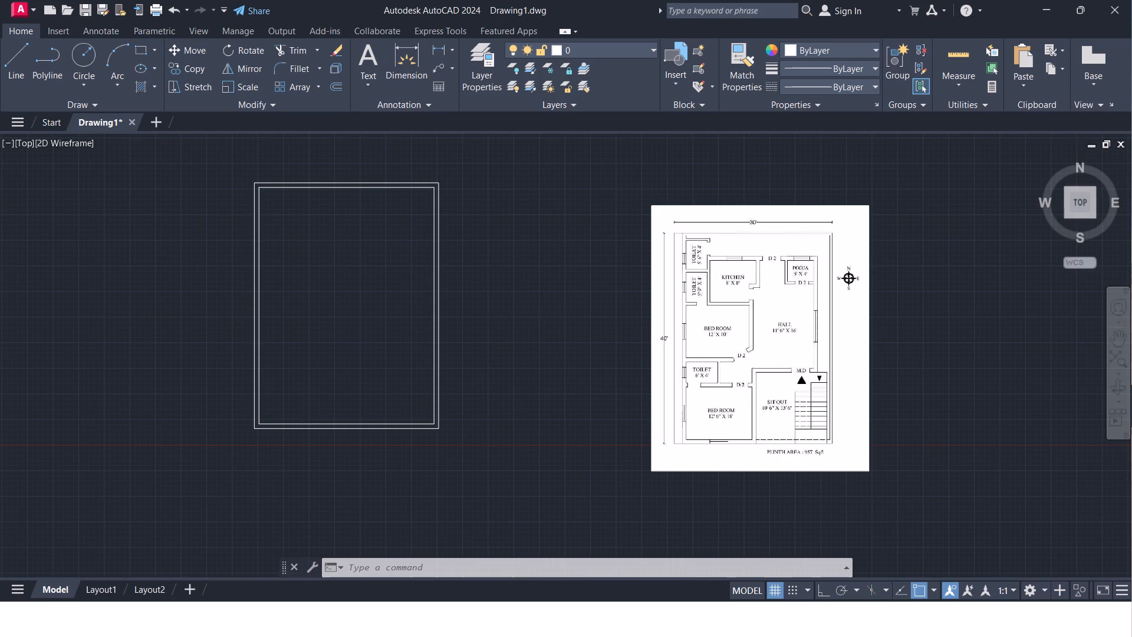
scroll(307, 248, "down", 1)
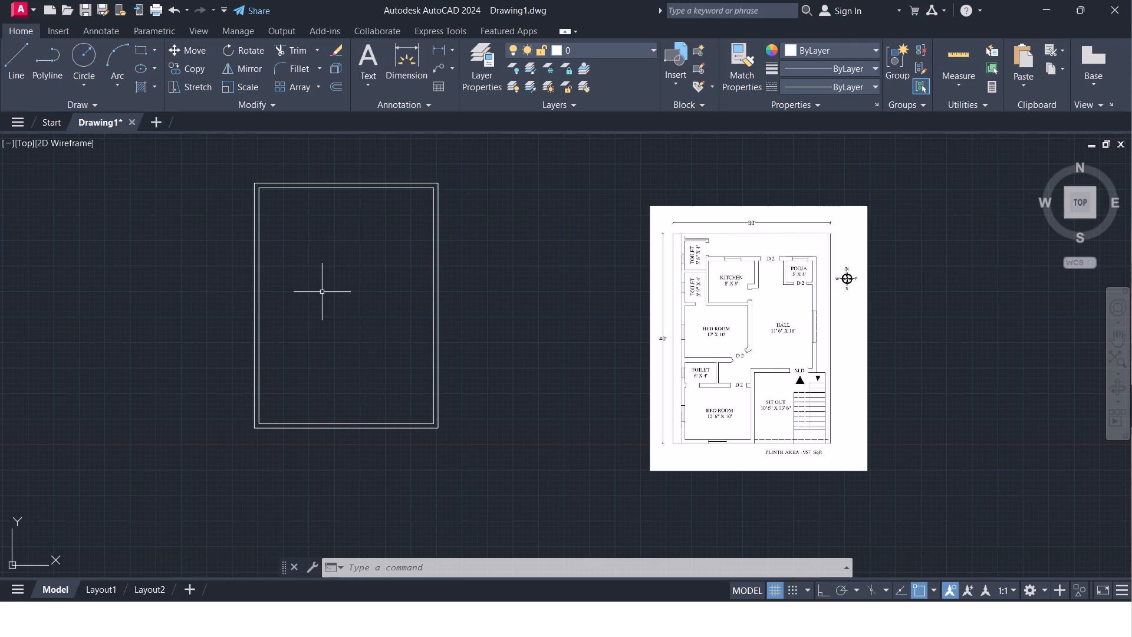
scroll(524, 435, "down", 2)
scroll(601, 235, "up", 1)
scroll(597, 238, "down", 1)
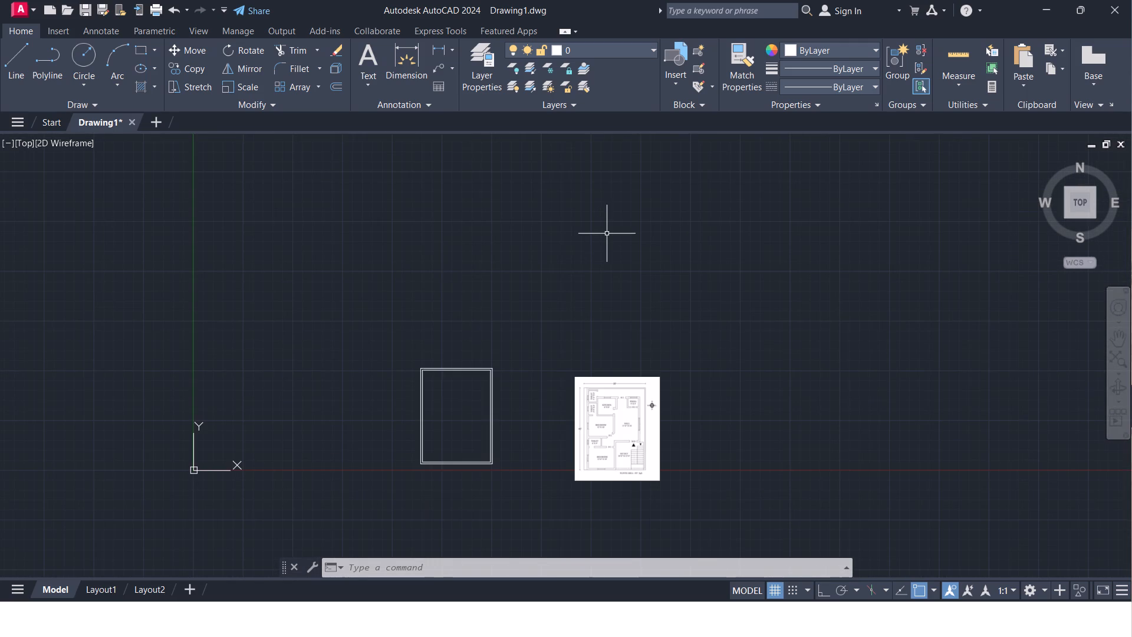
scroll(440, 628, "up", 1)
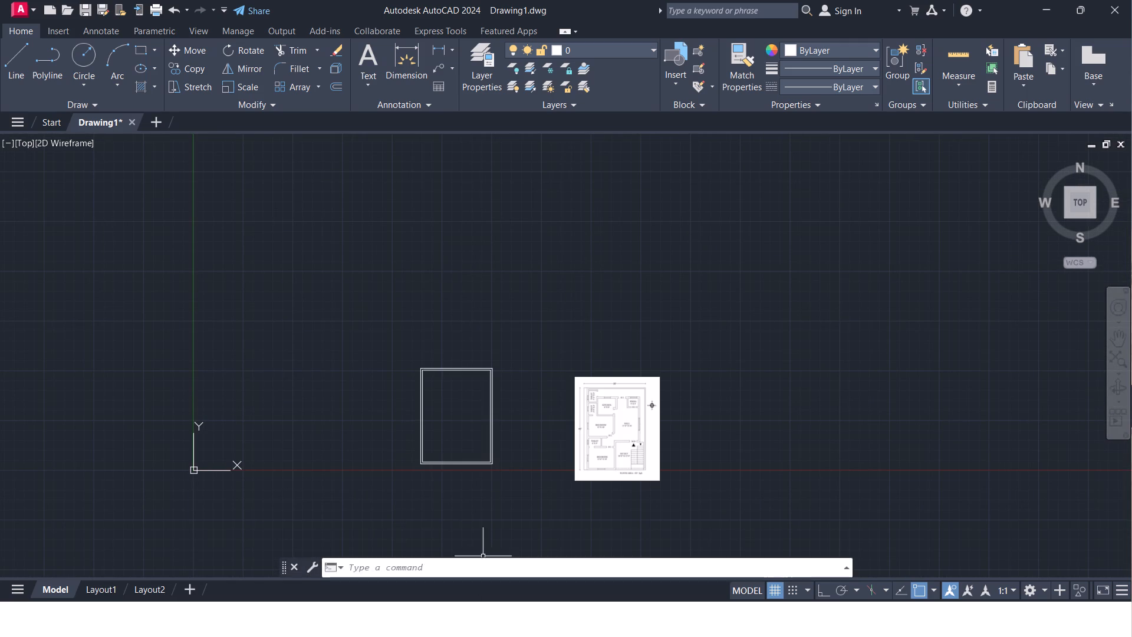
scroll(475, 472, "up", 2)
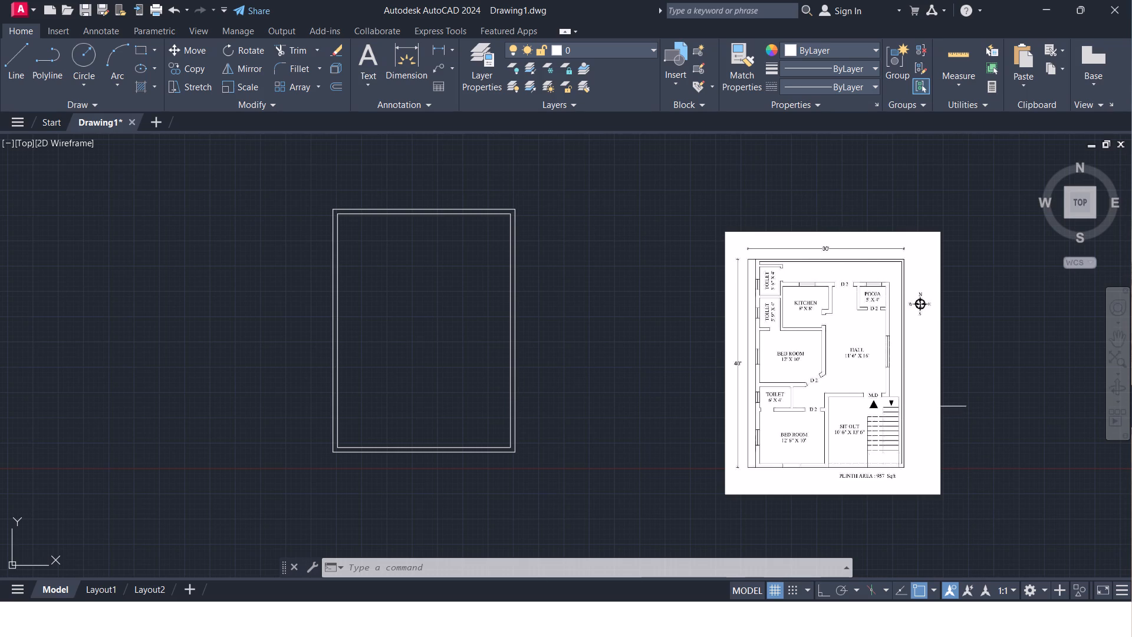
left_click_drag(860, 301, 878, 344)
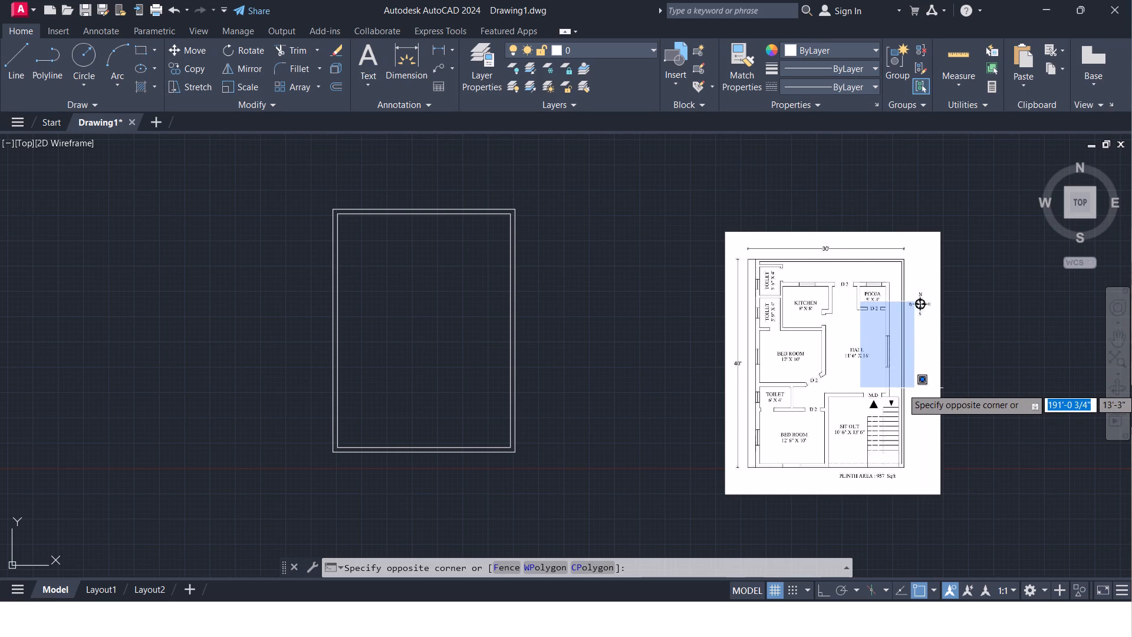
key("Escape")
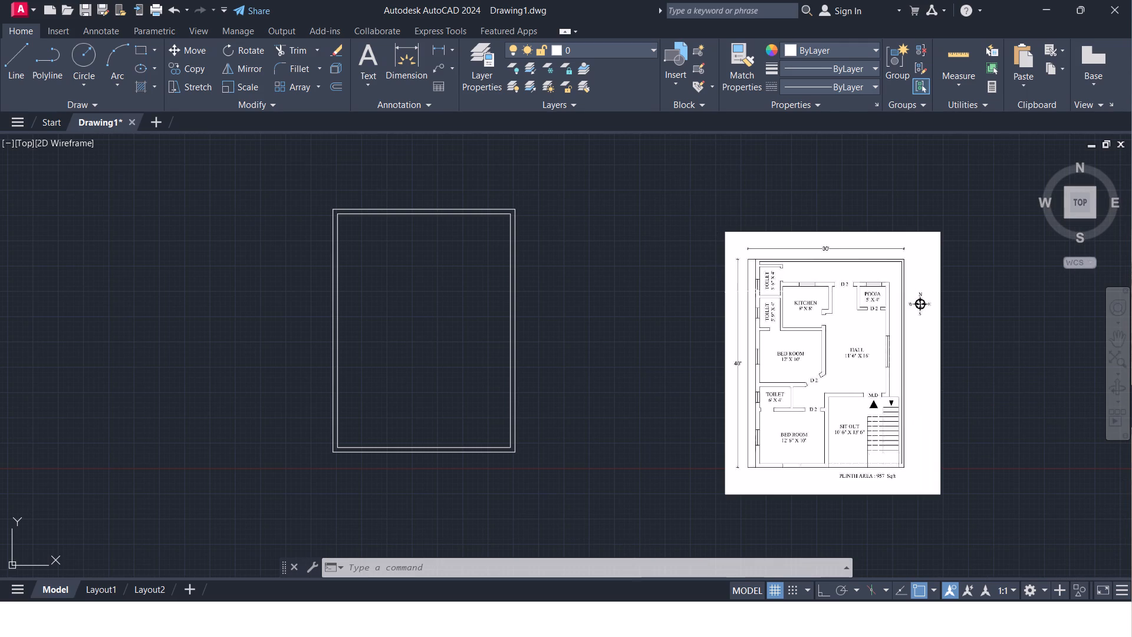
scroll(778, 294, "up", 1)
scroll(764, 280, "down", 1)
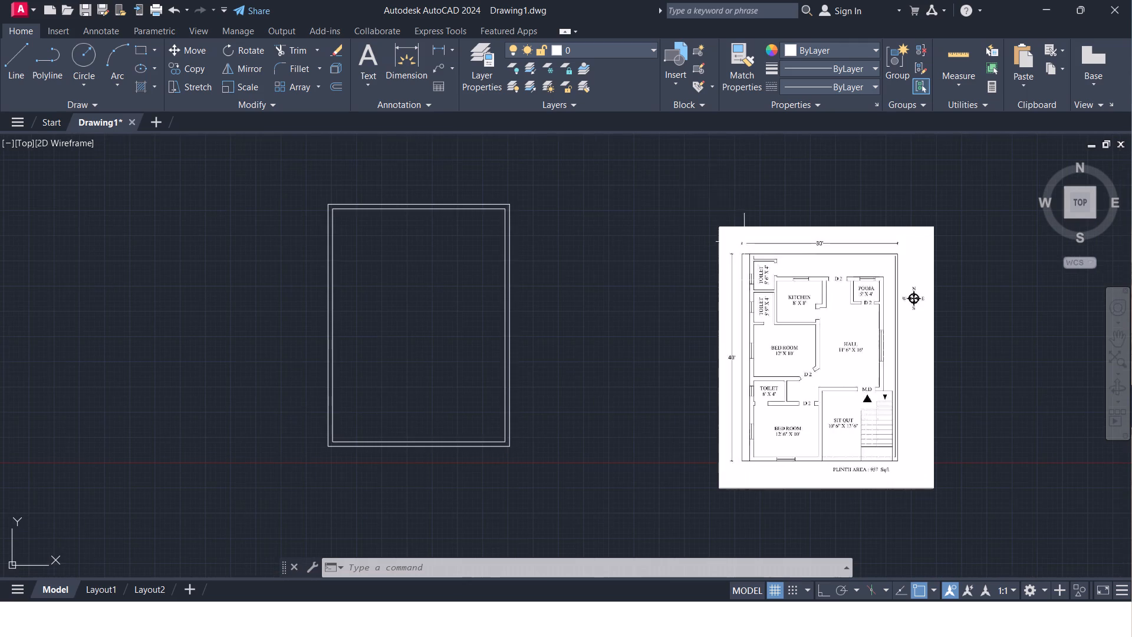
Offset the inner wall outline's south horizontal line 10' north into the interior.
middle_click_drag(844, 320, 753, 205)
middle_click_drag(751, 234, 769, 288)
middle_click_drag(502, 293, 514, 323)
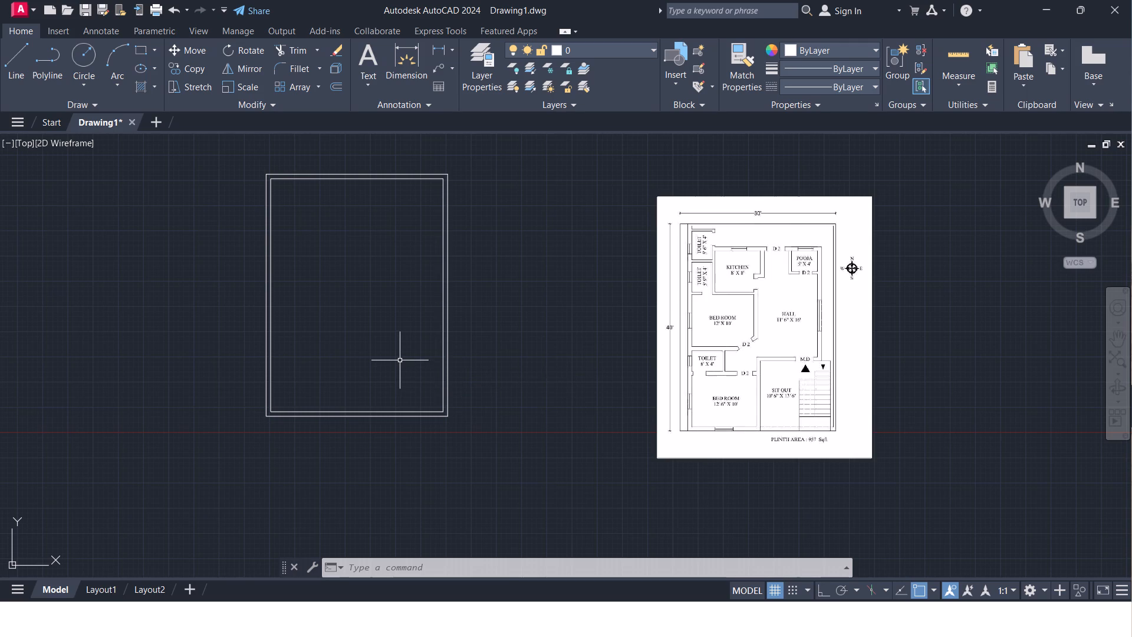
key("o")
key("Return")
key("Return")
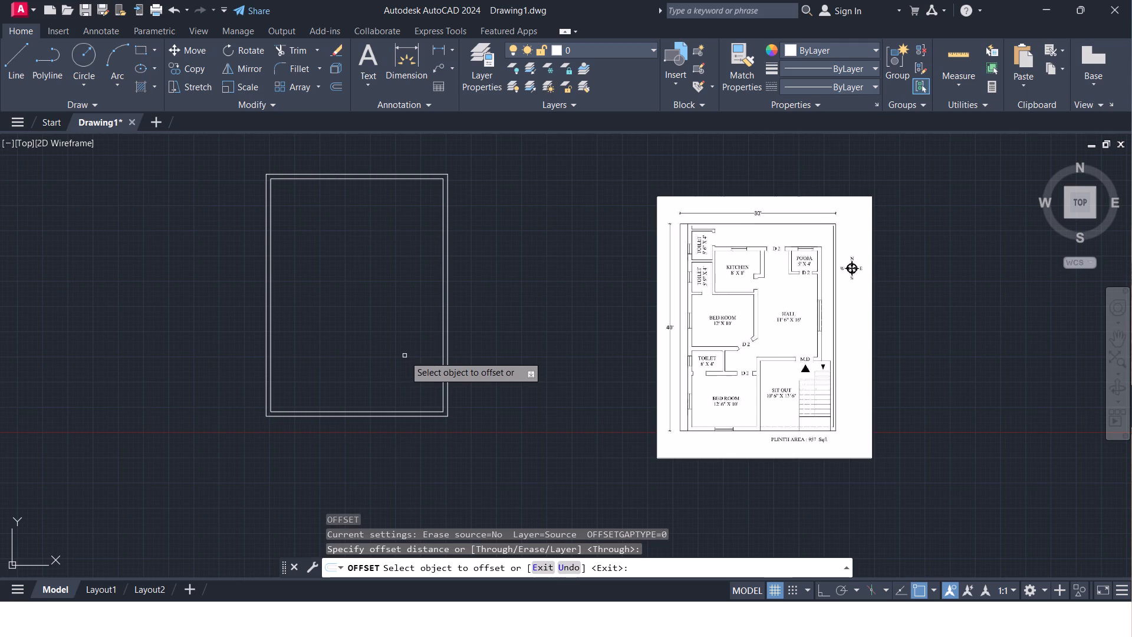
left_click(321, 411)
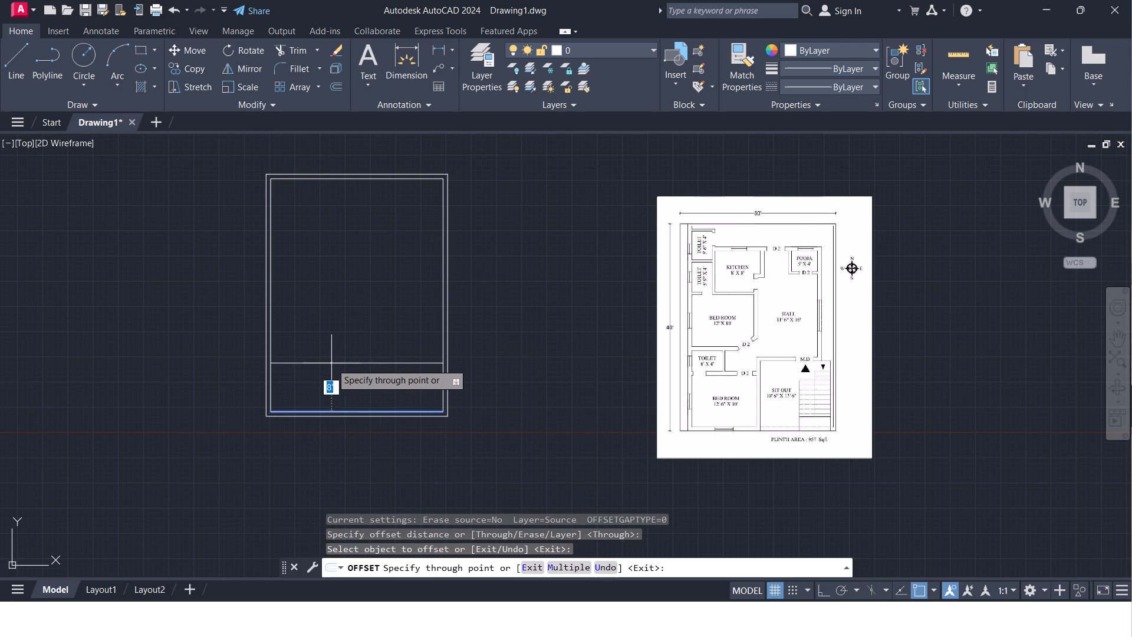
type("10'")
key("Return")
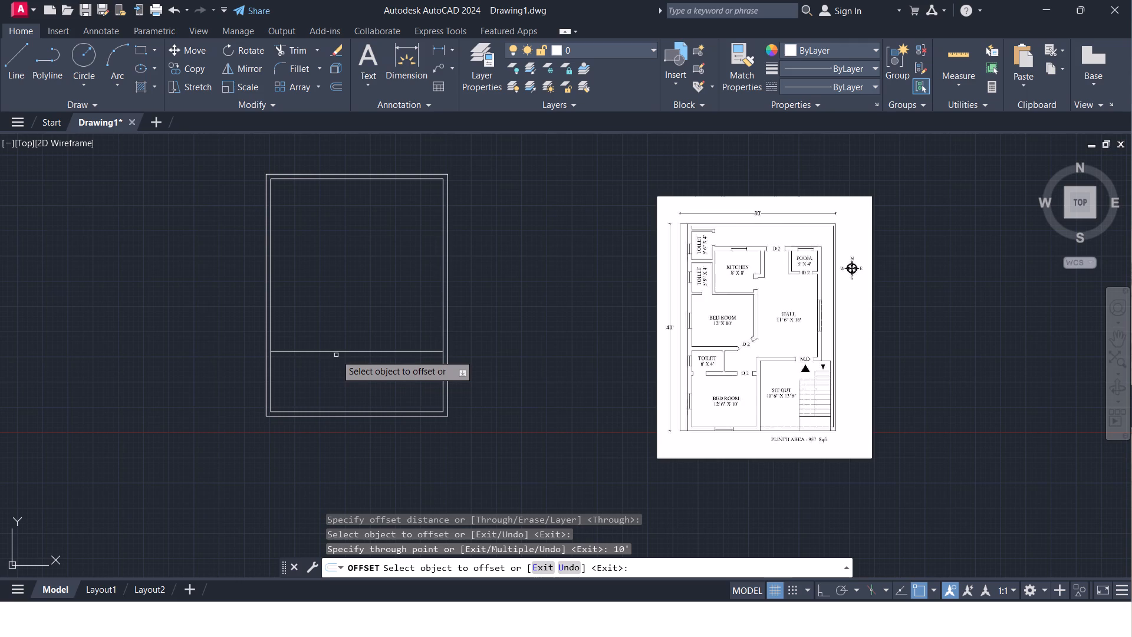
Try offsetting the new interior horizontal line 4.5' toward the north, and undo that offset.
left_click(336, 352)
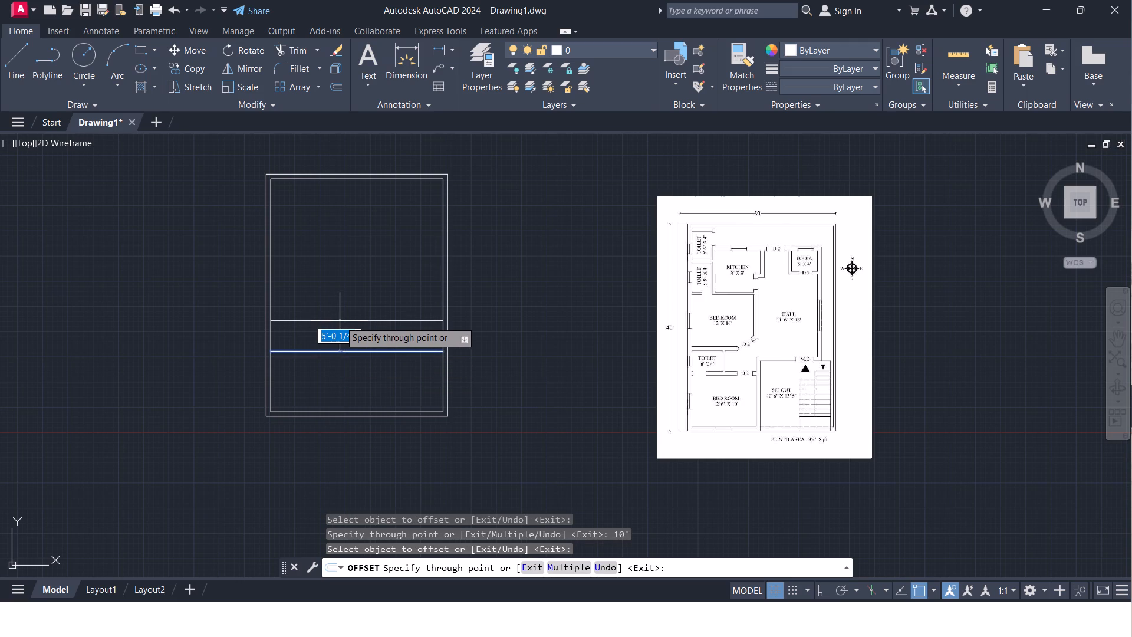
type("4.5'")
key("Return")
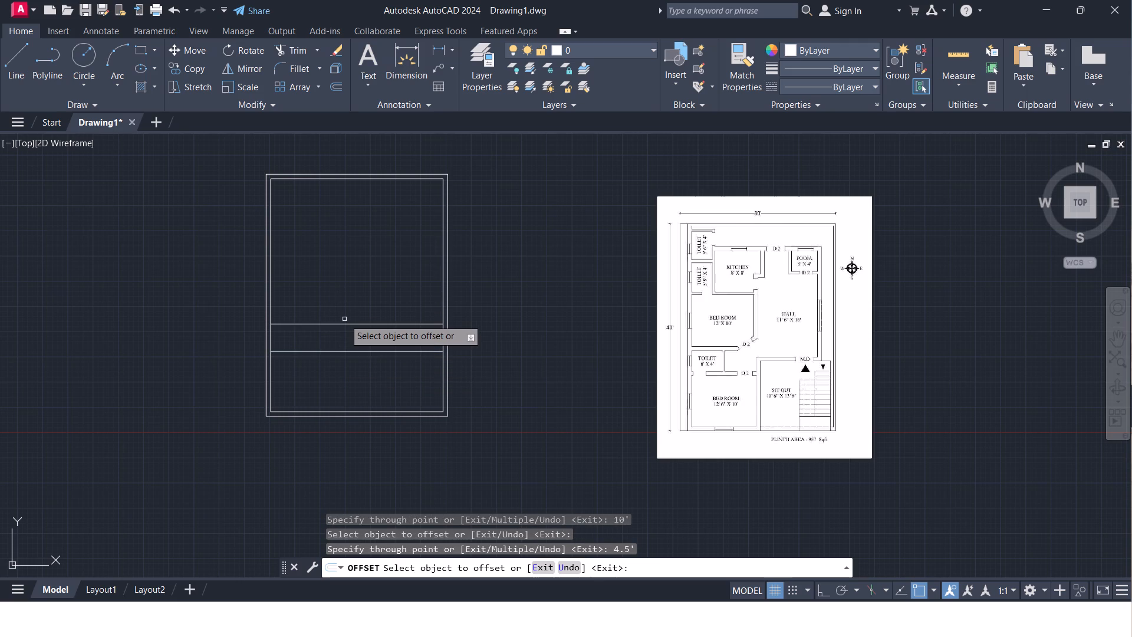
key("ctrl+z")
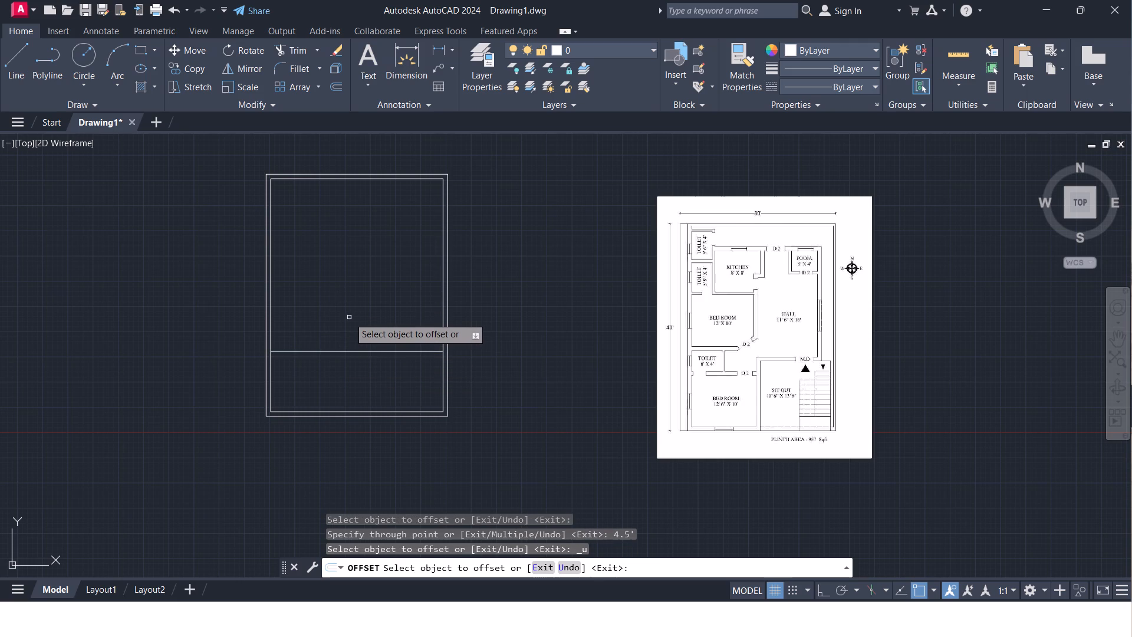
Offset the interior horizontal line 4.5" toward the north to form the partition wall thickness.
left_click(327, 352)
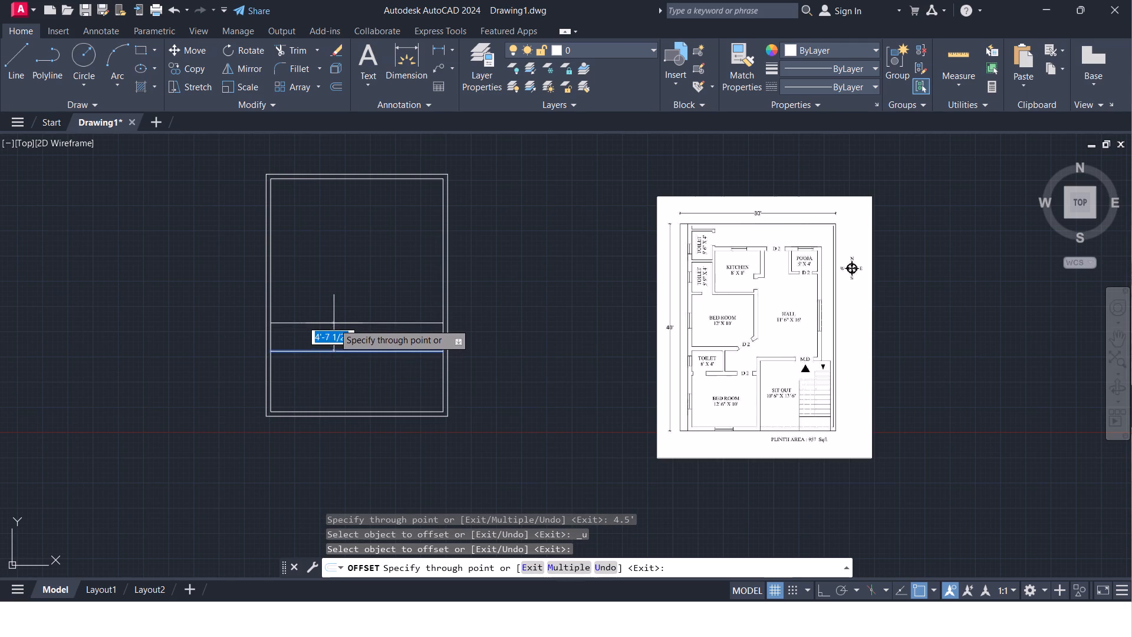
key("4")
type(".5\"")
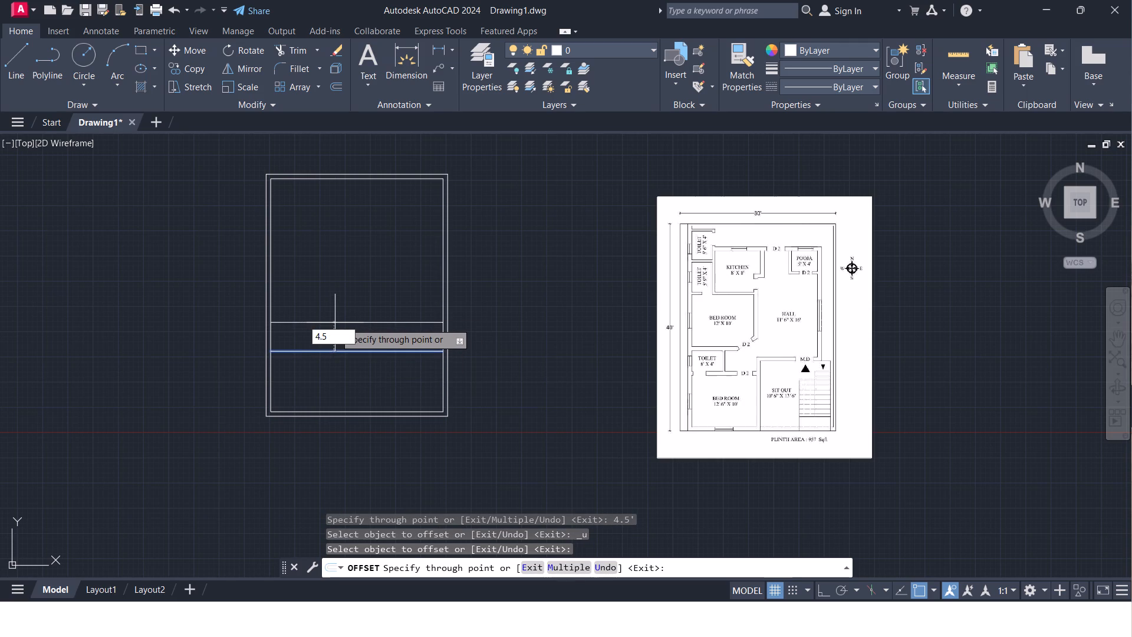
key("Return")
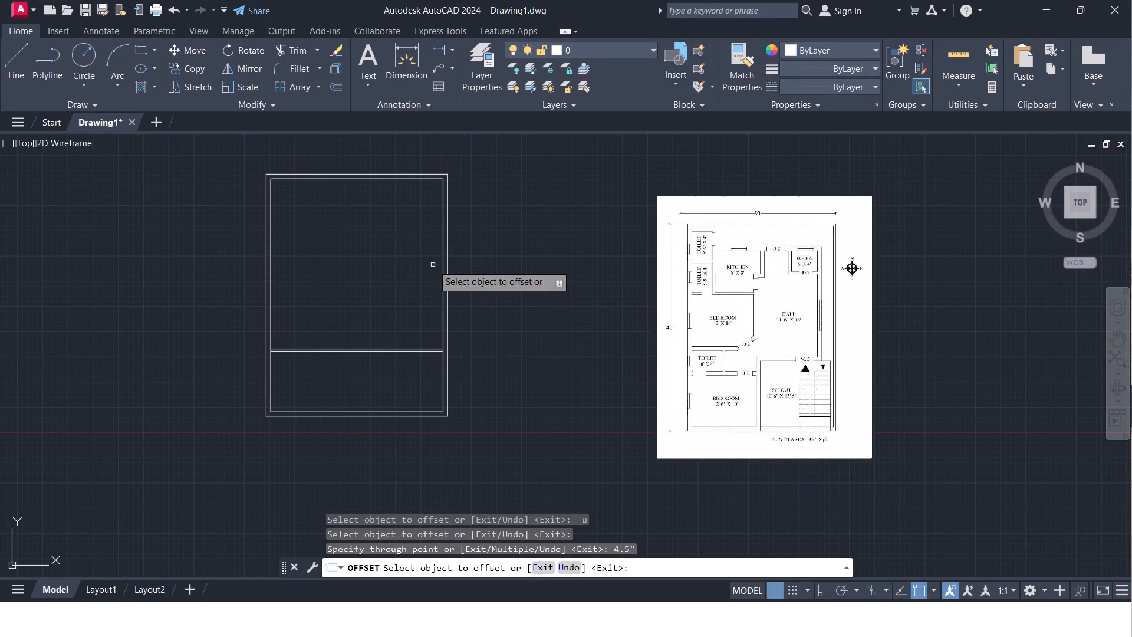
Offset the interior partition's north line 4' north, and offset the new line 4.5" north to form a second horizontal partition.
left_click(306, 348)
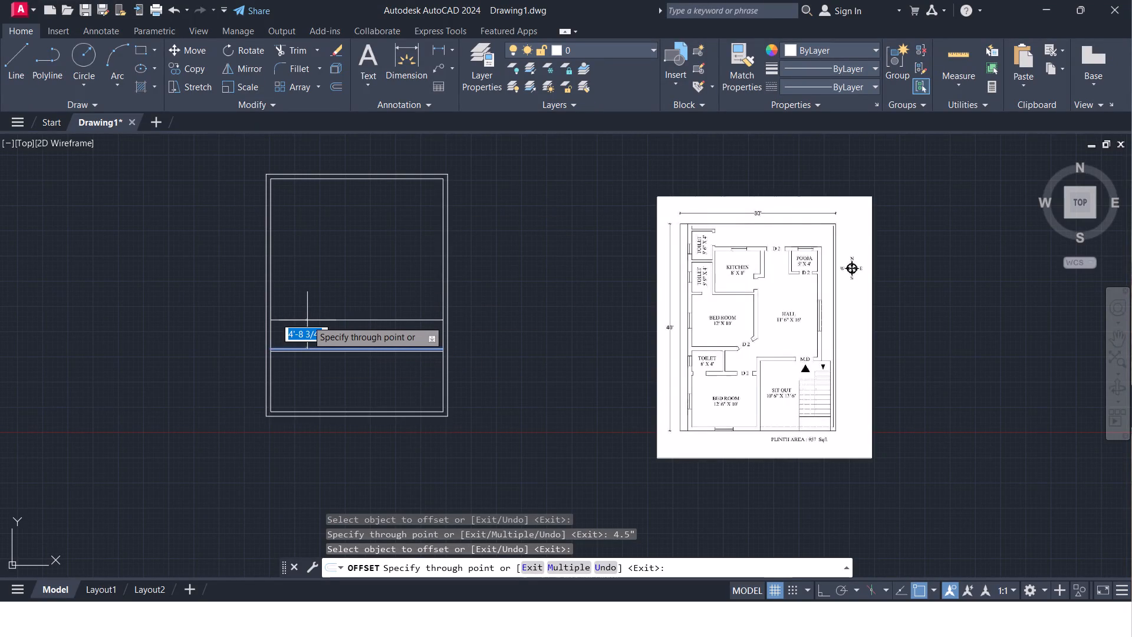
key("4")
key("apostrophe")
key("Return")
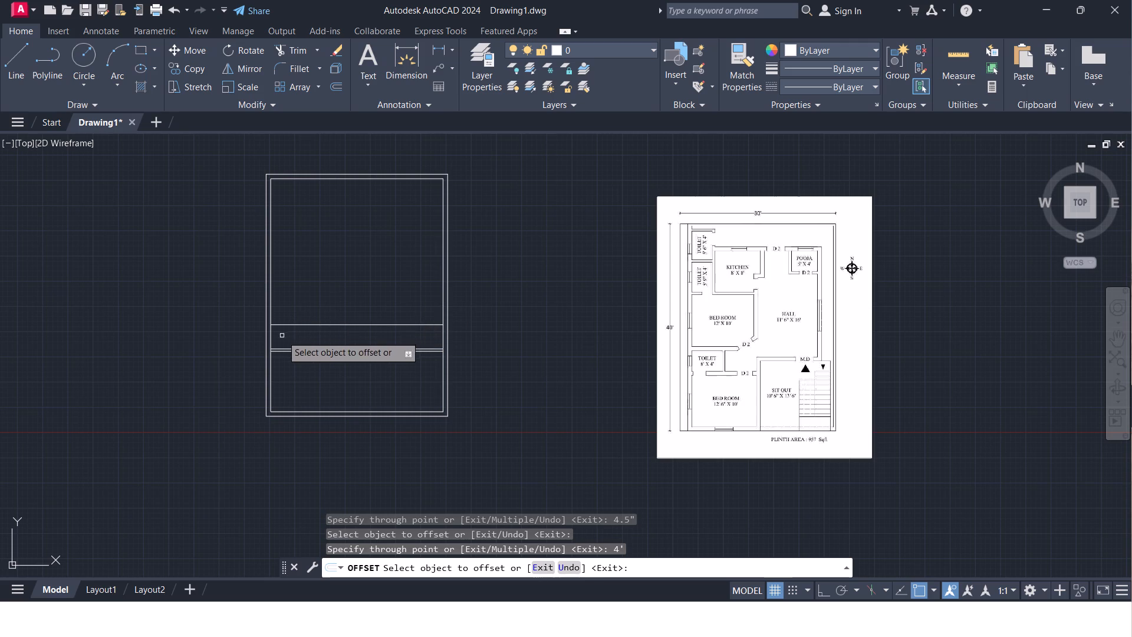
left_click(294, 323)
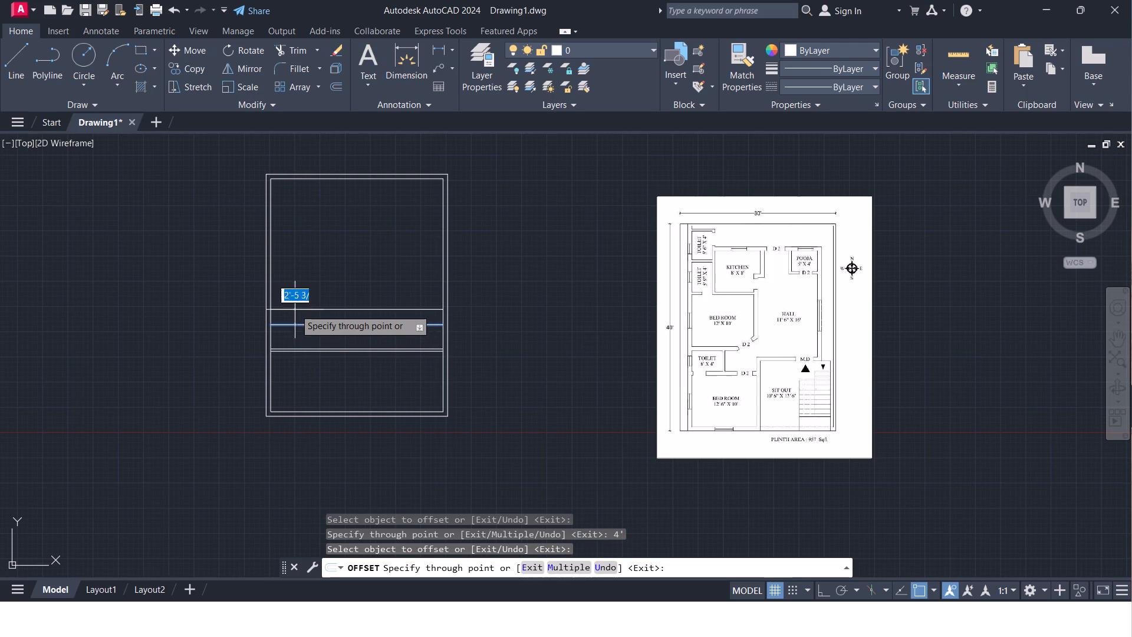
key("4")
key("period")
type("5\"")
key("Return")
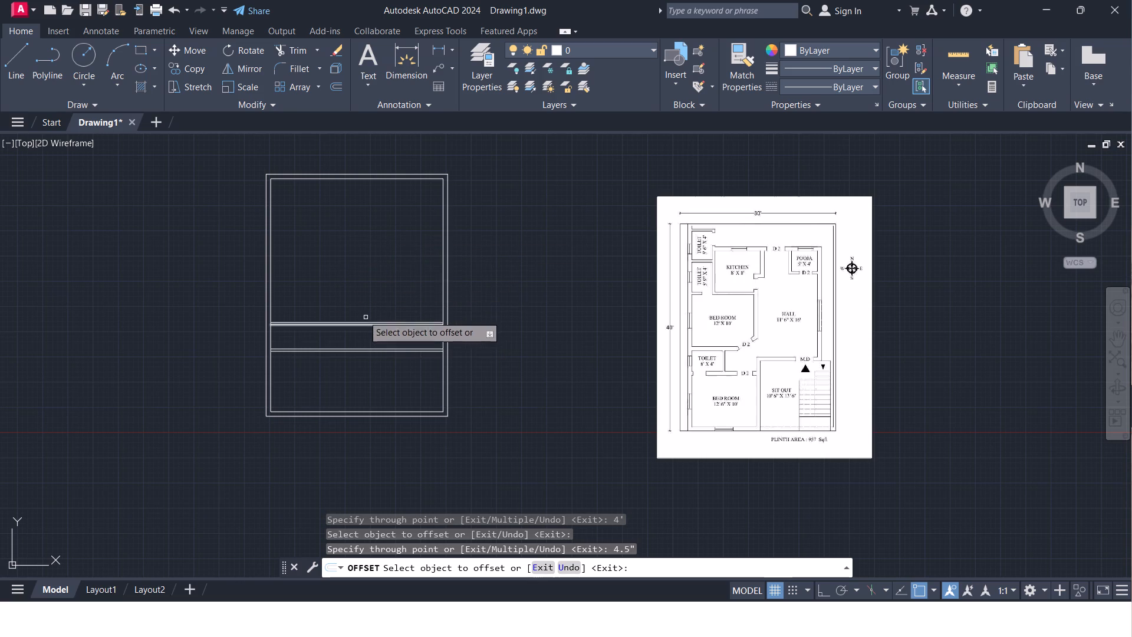
Offset the second partition's north line 10' north, and offset the new line 4.5" north to form a third horizontal partition.
left_click(330, 321)
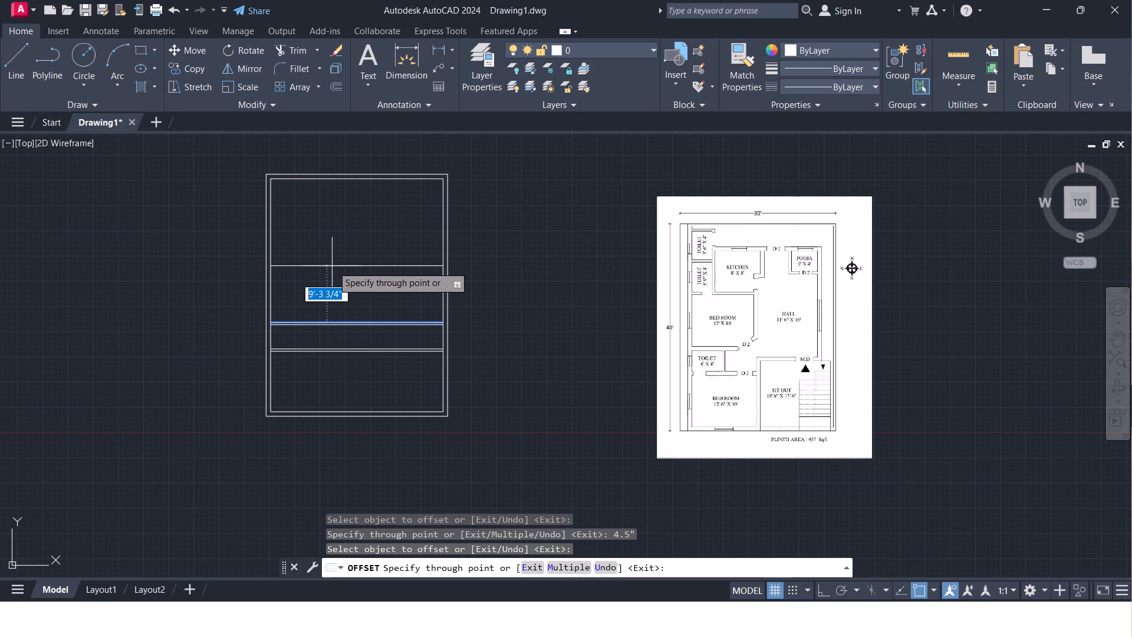
key("1")
type("0'")
key("Return")
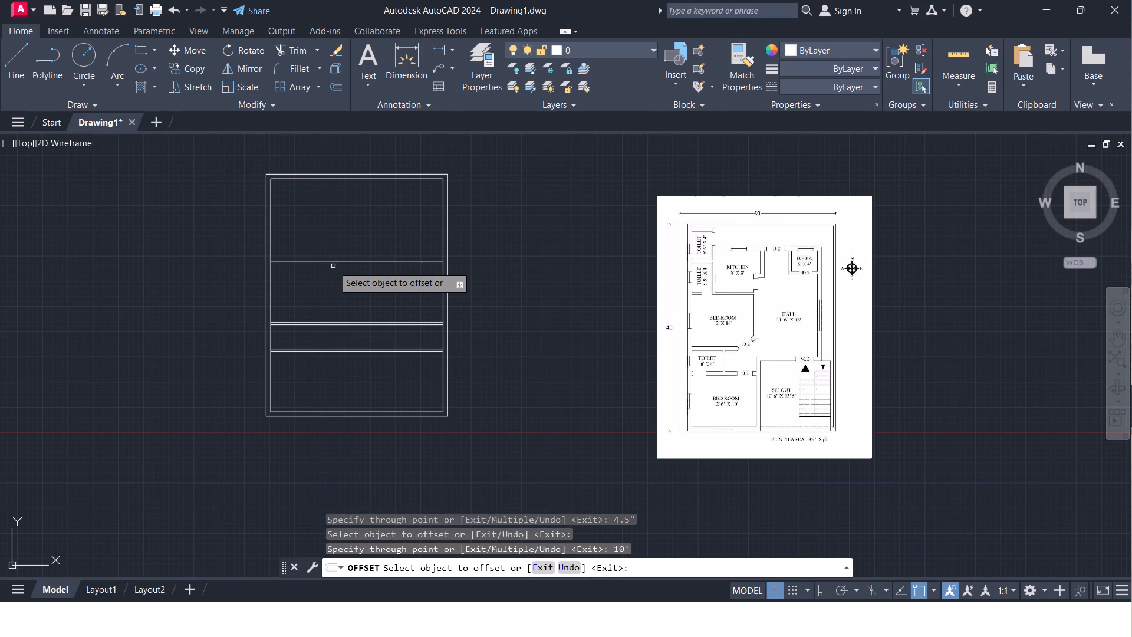
left_click(326, 262)
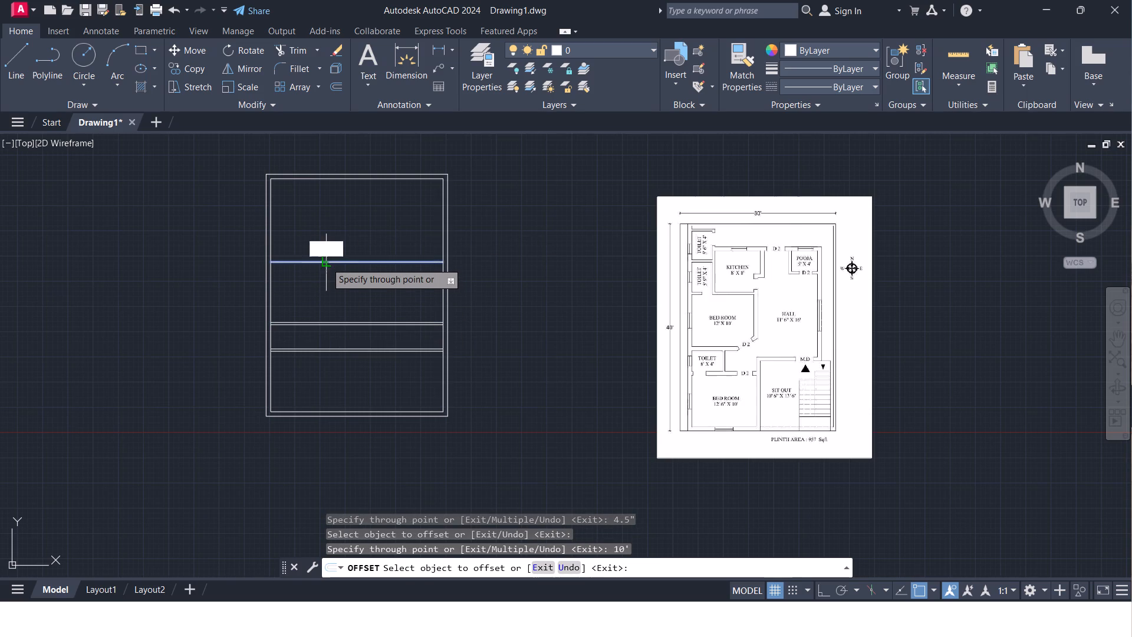
key("4")
type(".5\"")
key("Return")
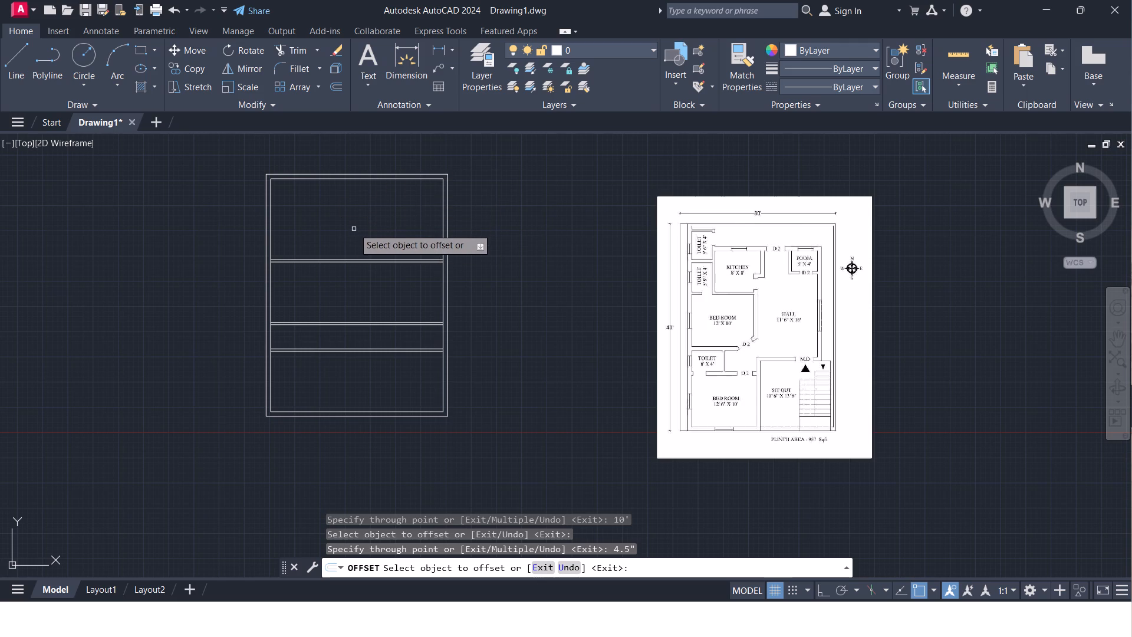
Offset the third partition's north line 5' north, and offset the new line 4.5" north to form a fourth horizontal partition.
left_click(318, 260)
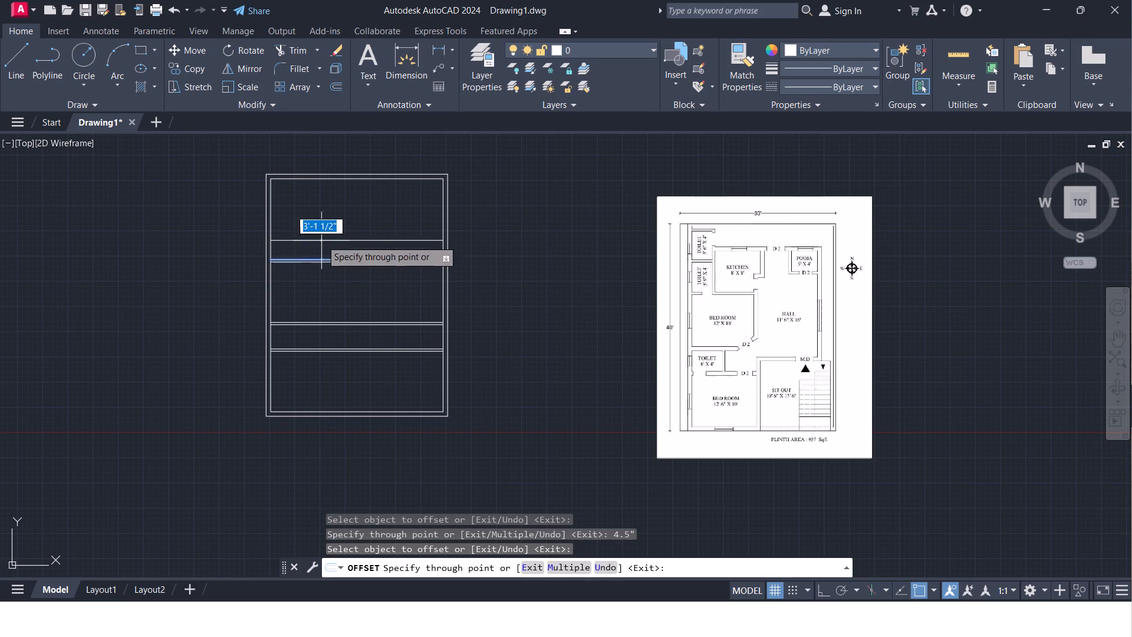
type("5'")
key("Return")
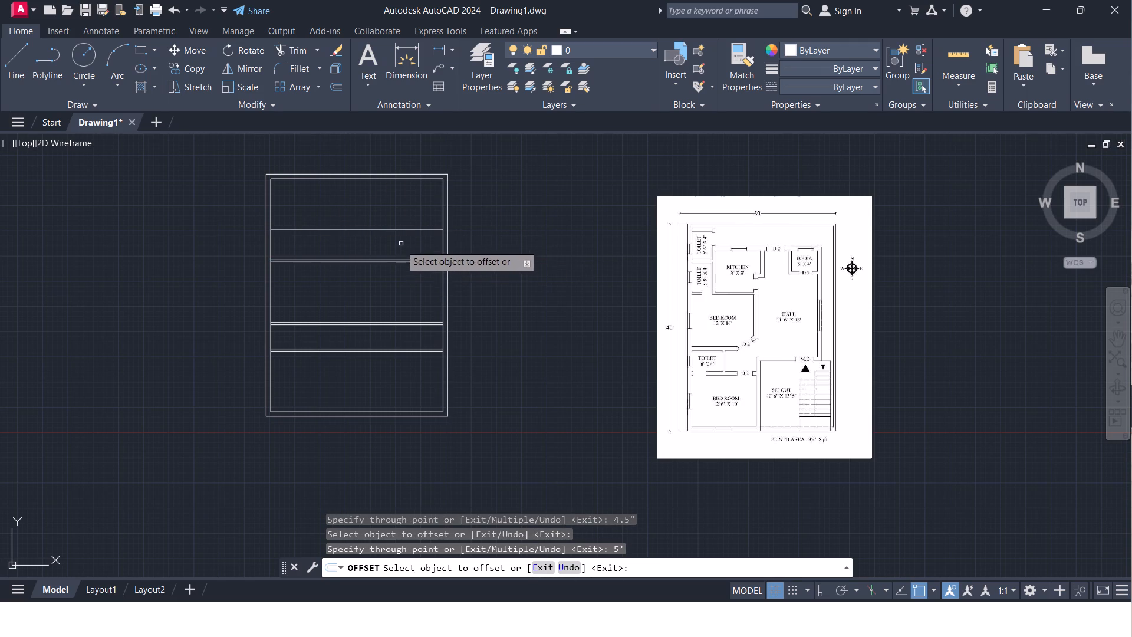
left_click(365, 227)
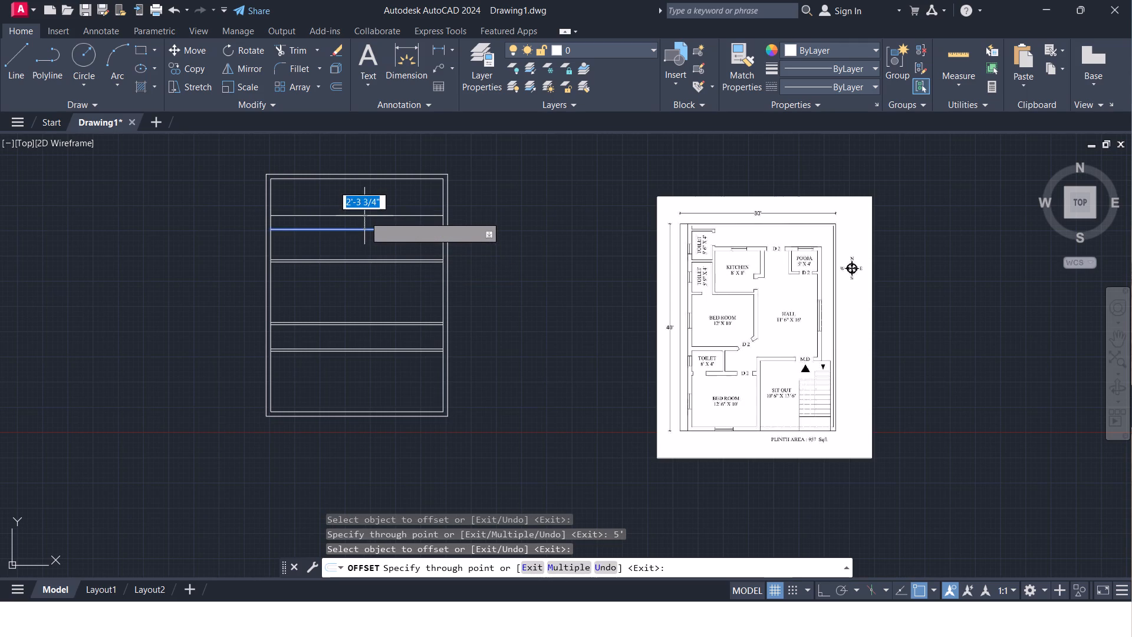
type("4.5\"")
key("Return")
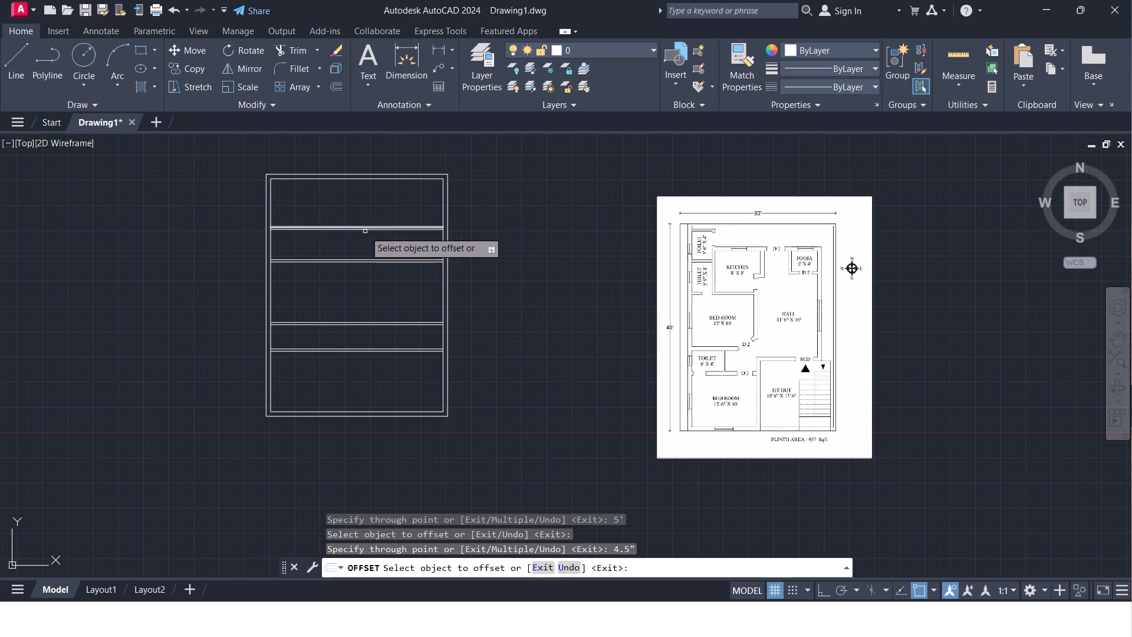
Offset the fourth partition's north line 5'6" north, and offset the new line 4.5" north to form the northernmost partition.
left_click(337, 226)
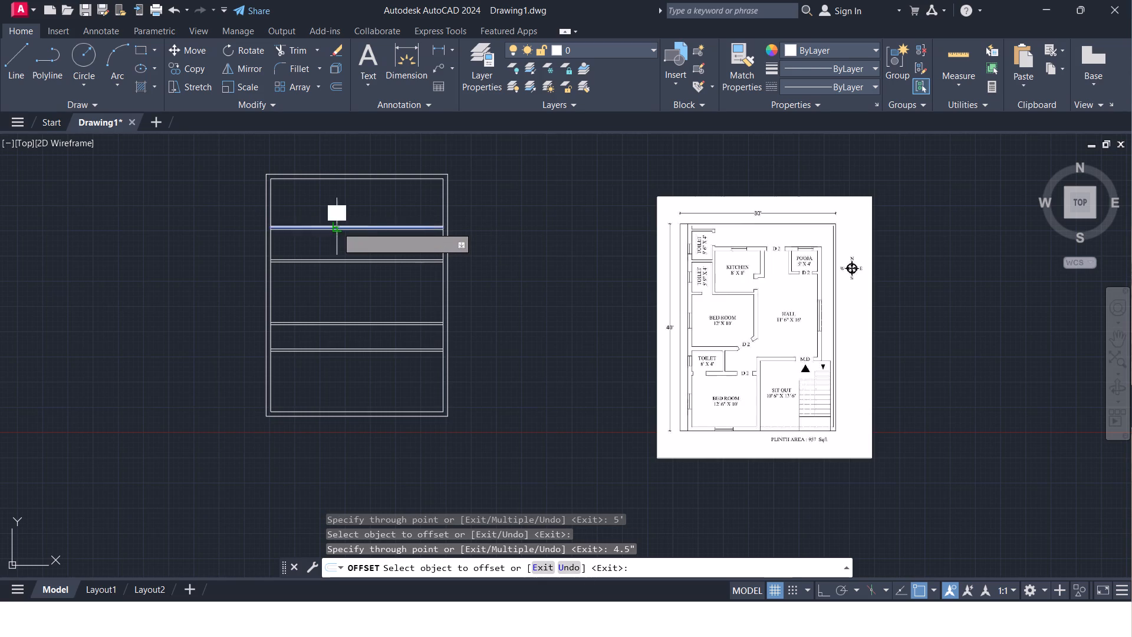
type("5'")
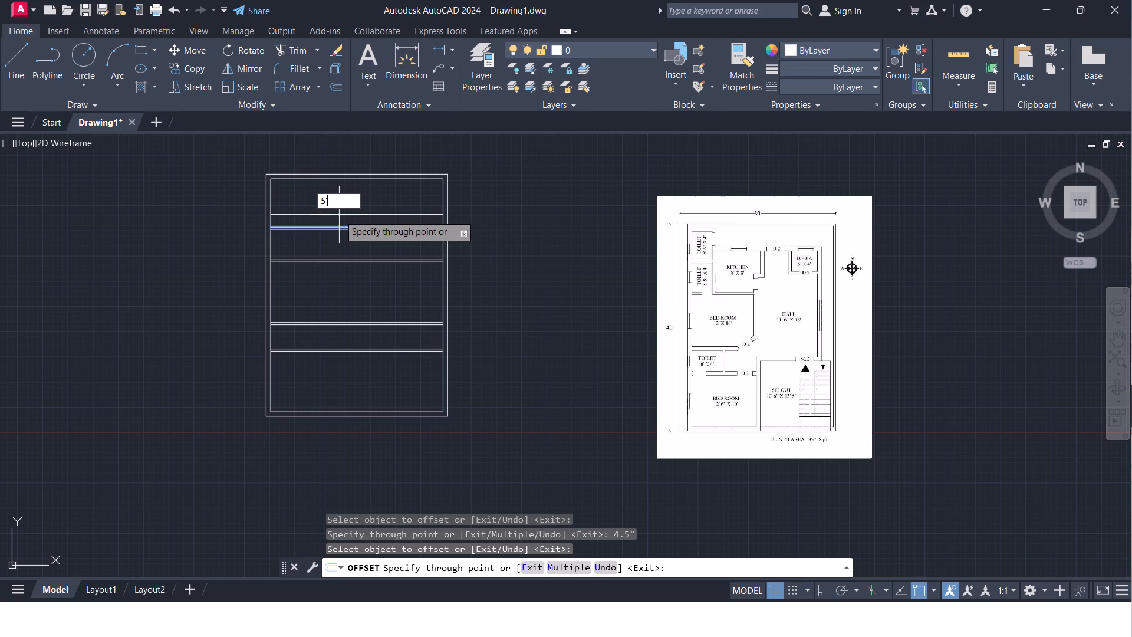
type("6\"")
key("Return")
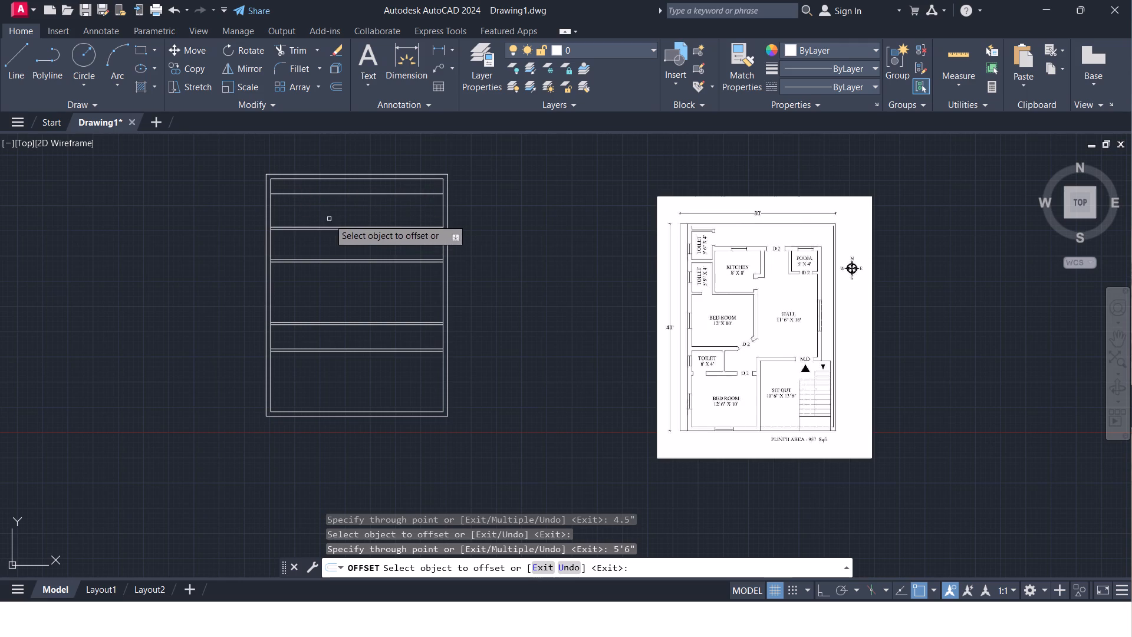
left_click(304, 193)
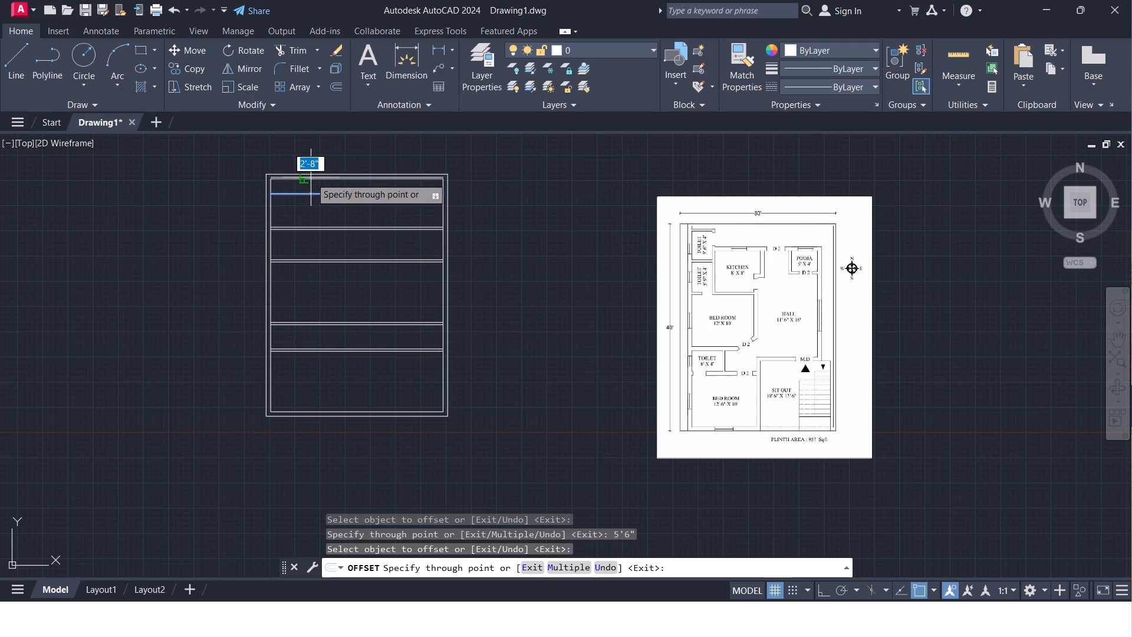
type("4.")
type("5\"")
key("Return")
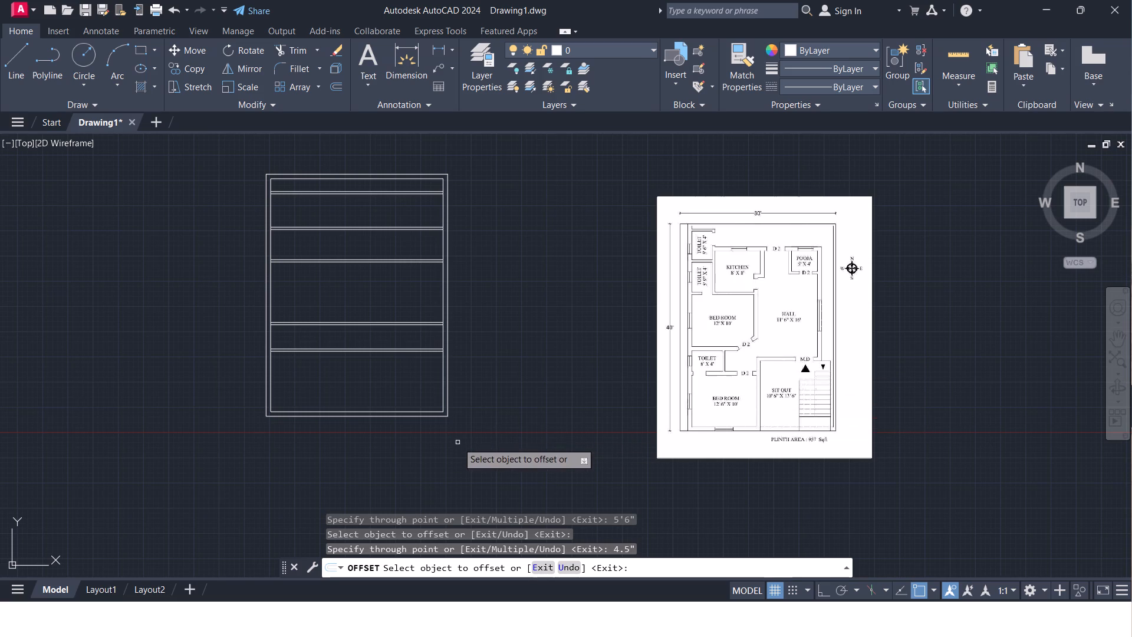
Offset the inner wall outline's south line 13'6" north, and offset the new line 4.5" north for the sit-out partition.
left_click(426, 411)
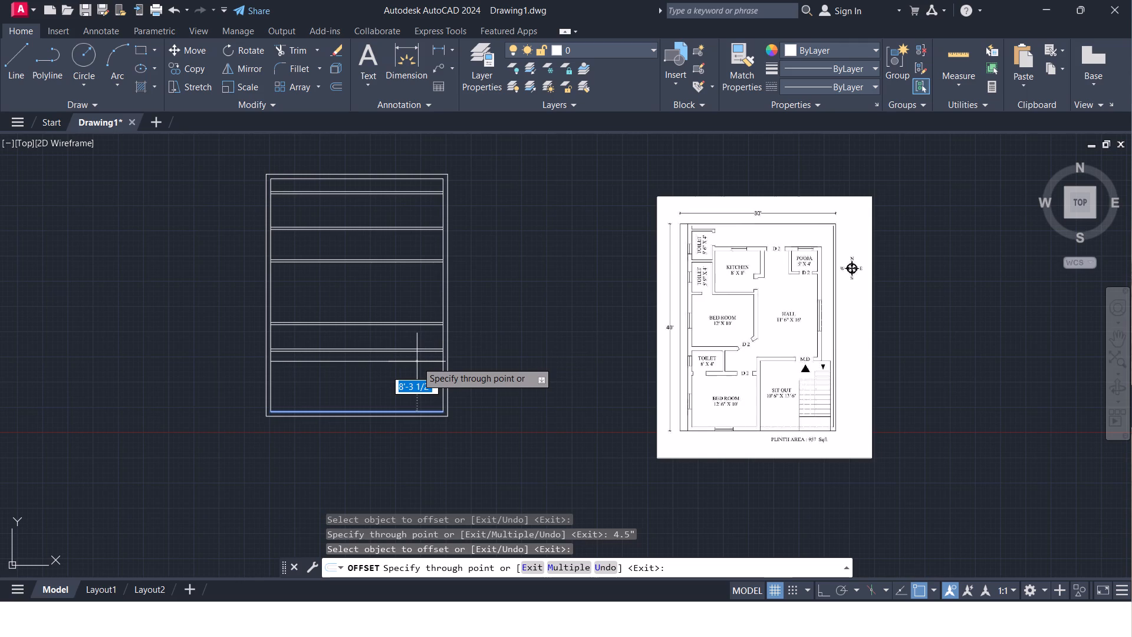
type("13")
key("apostrophe")
type("6\"")
key("Return")
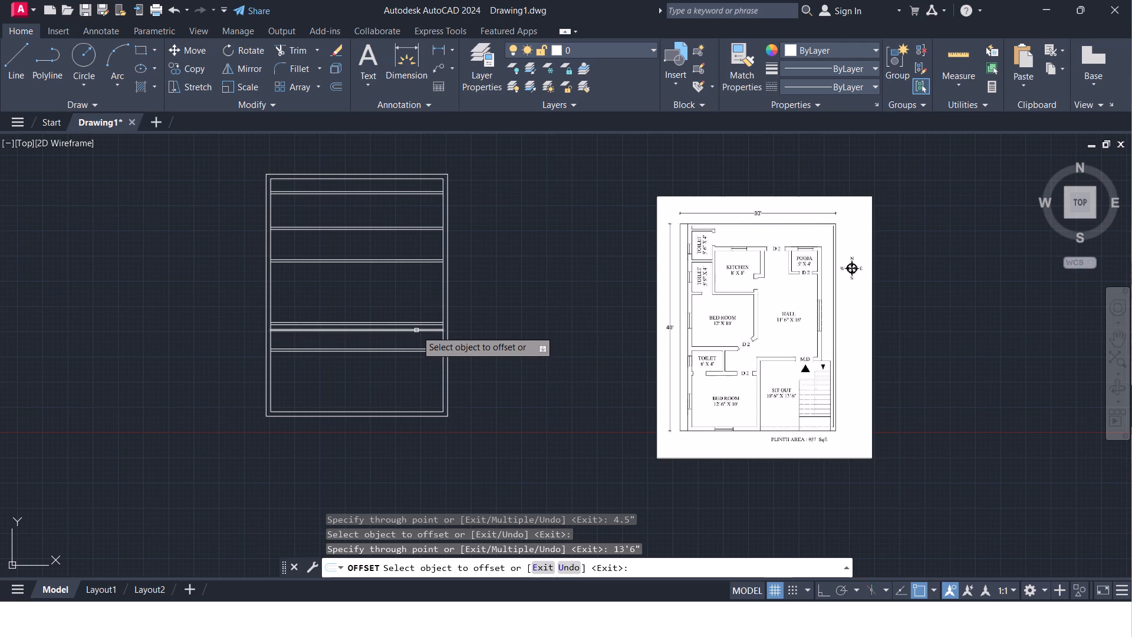
left_click(416, 330)
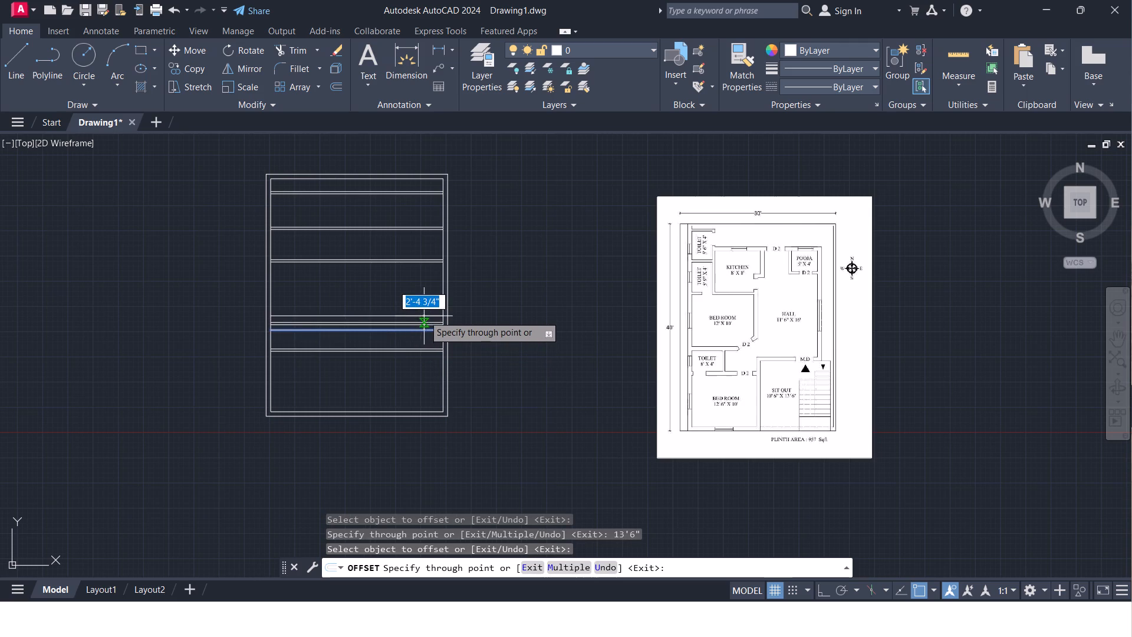
type("4.")
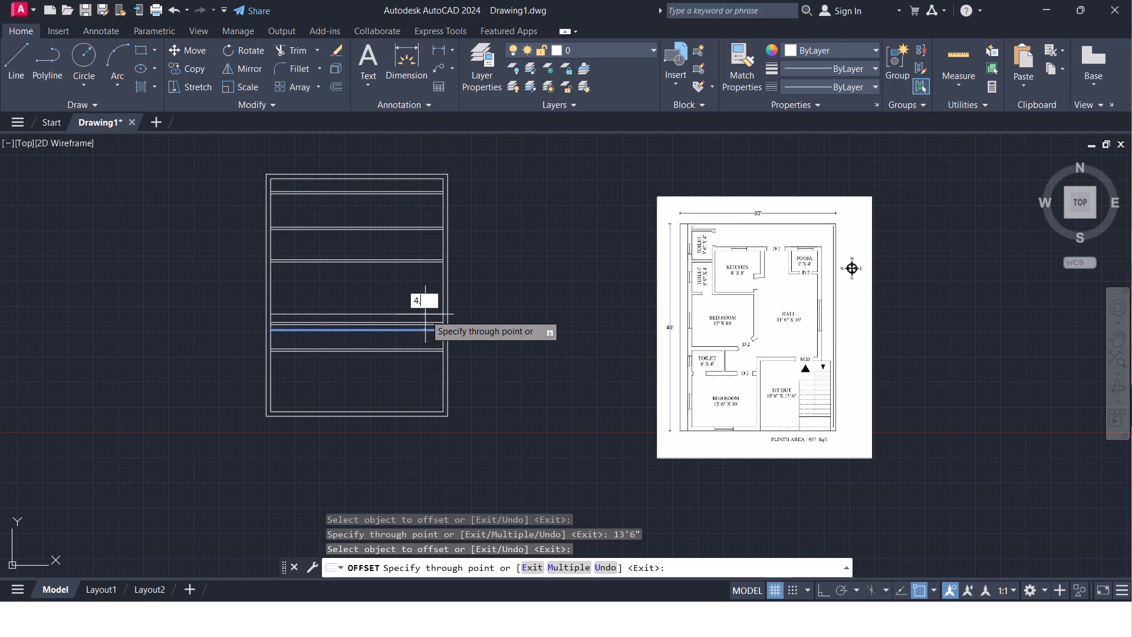
type("5\"")
key("Return")
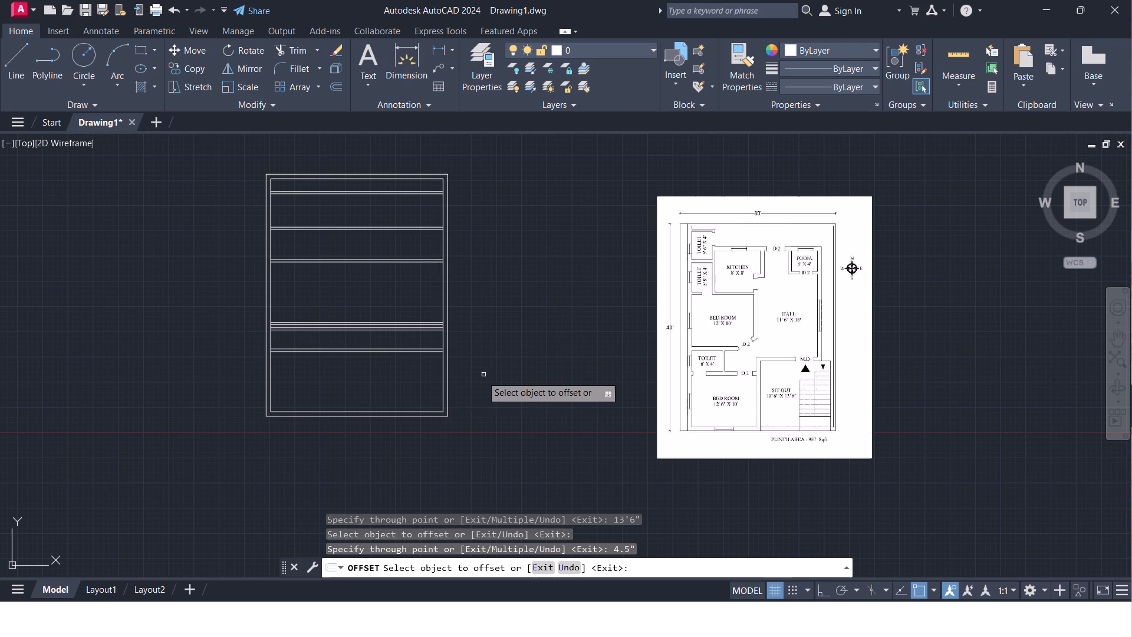
Offset the inner wall outline's east line 10'6" west, and offset the new line 4.5" west to form a vertical partition.
left_click(443, 385)
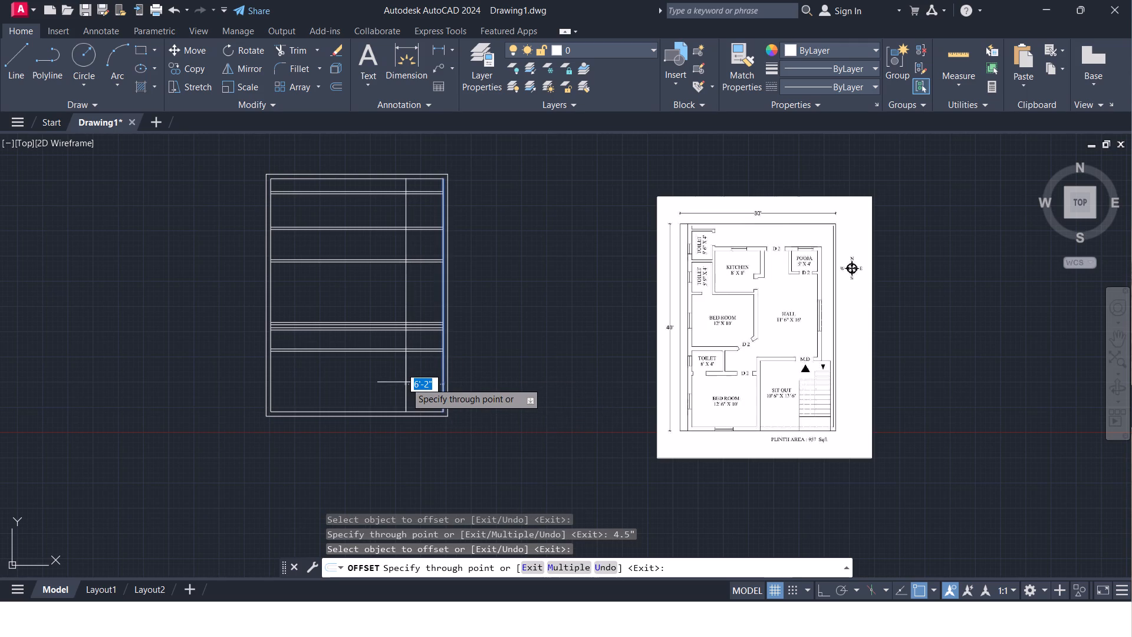
type("10")
key("apostrophe")
type("6\"")
key("Return")
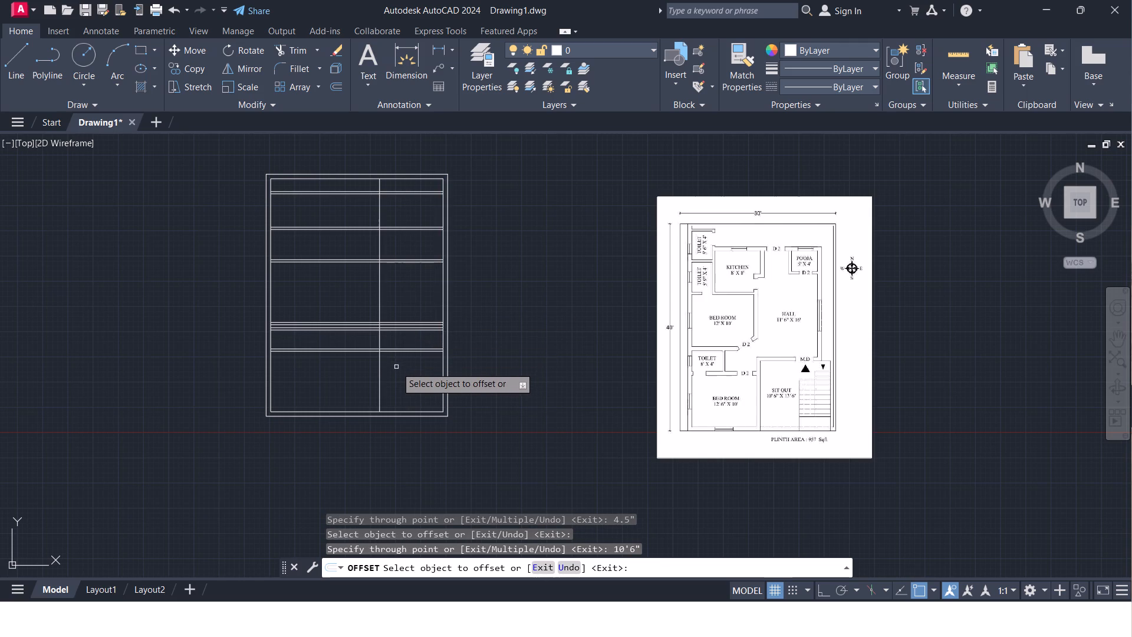
left_click(378, 365)
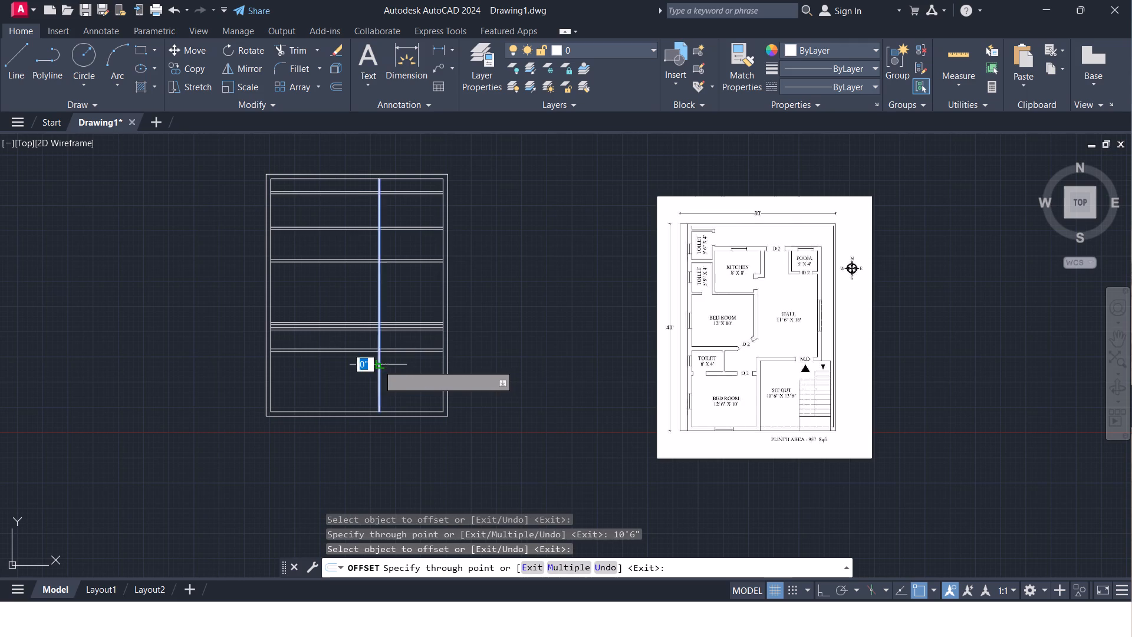
type("4.5")
key("shift+quotedbl")
key("Return")
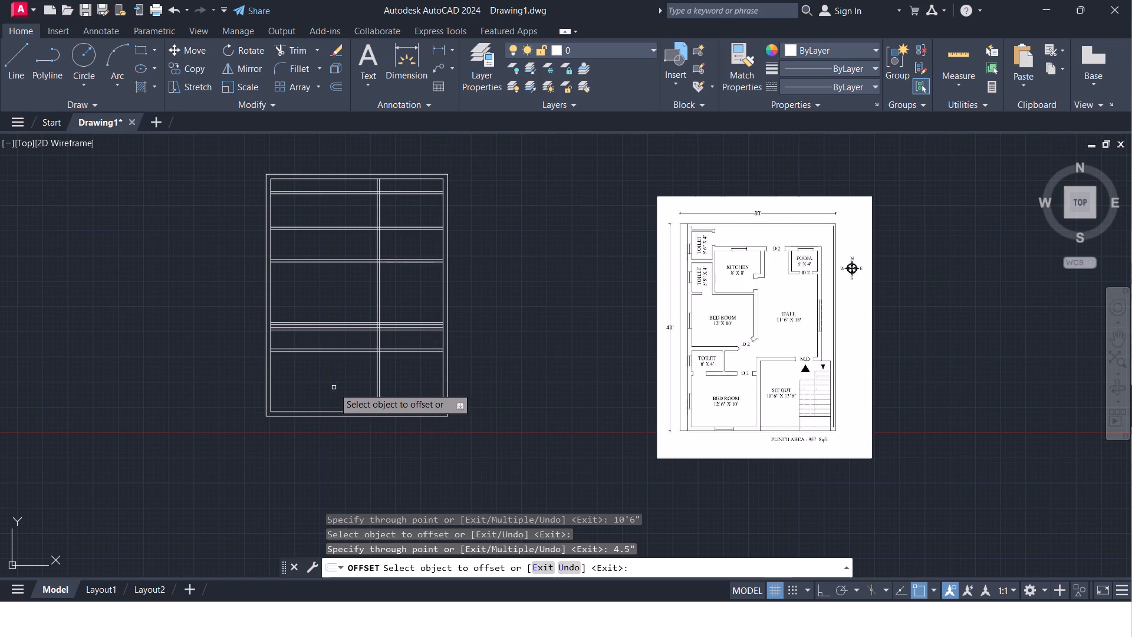
Offset the vertical partition's west line 10' west into the interior and end the Offset command.
left_click(376, 386)
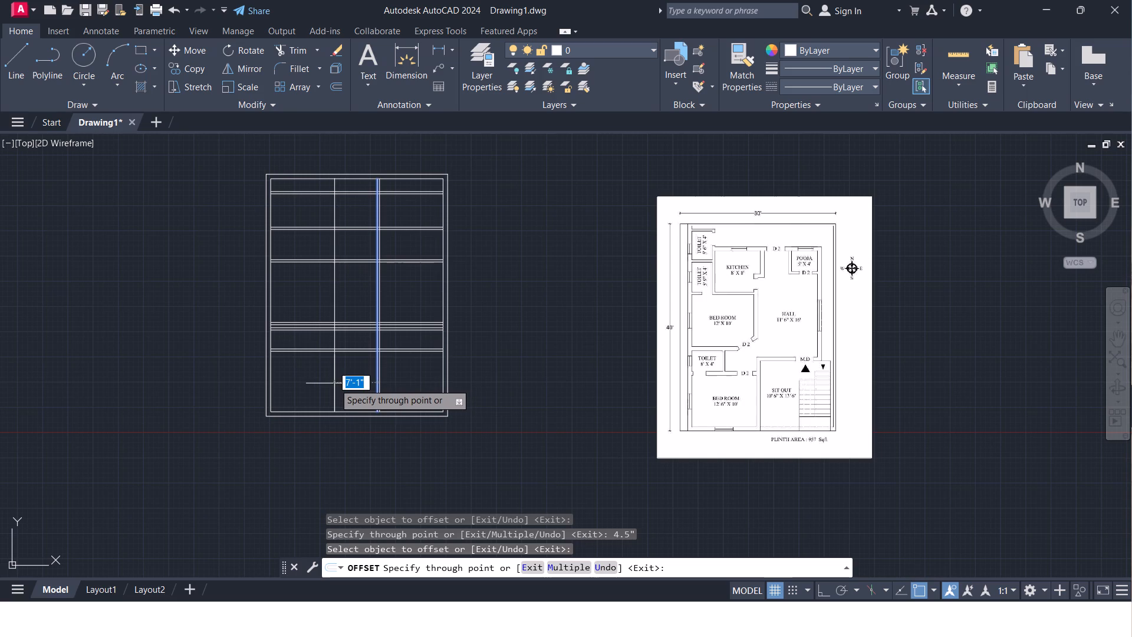
key("1")
type("0'")
key("Return")
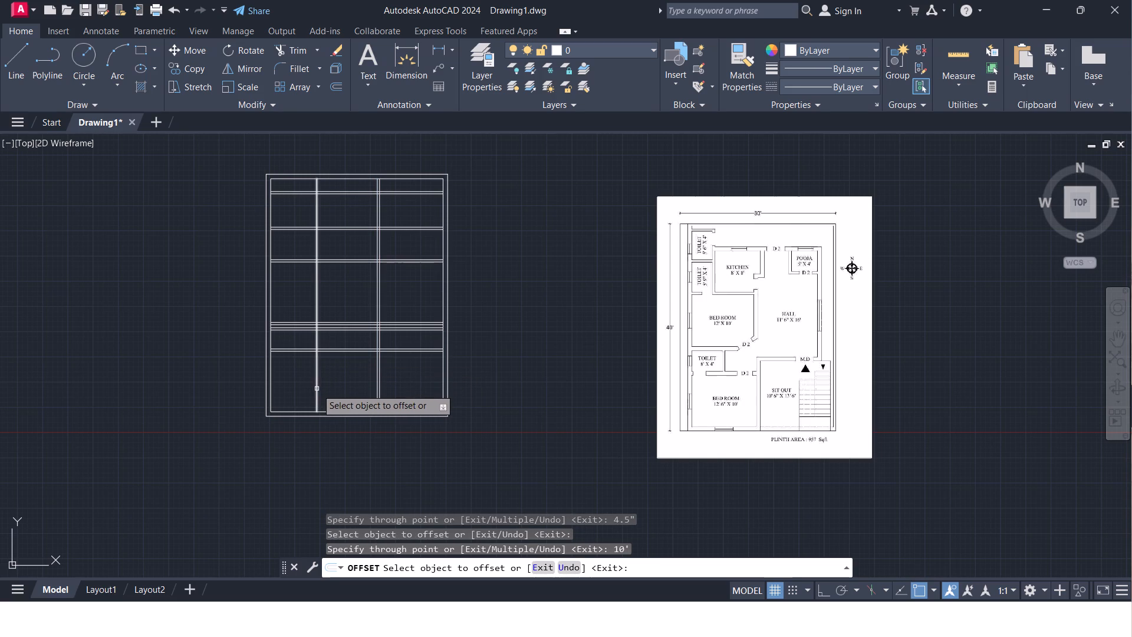
left_click(317, 389)
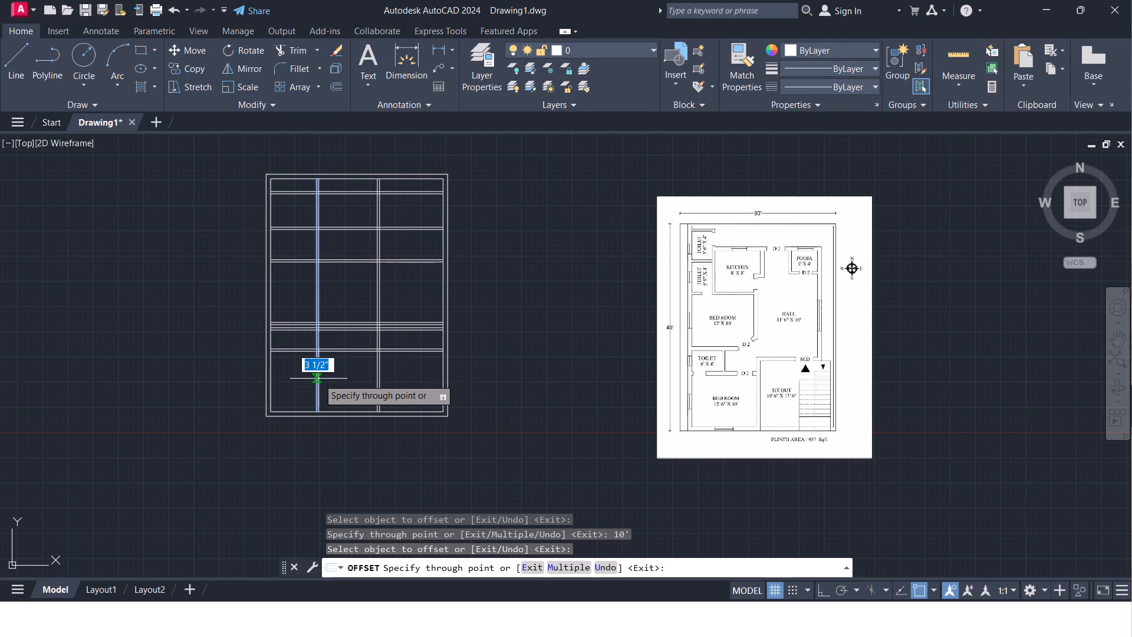
key("Escape")
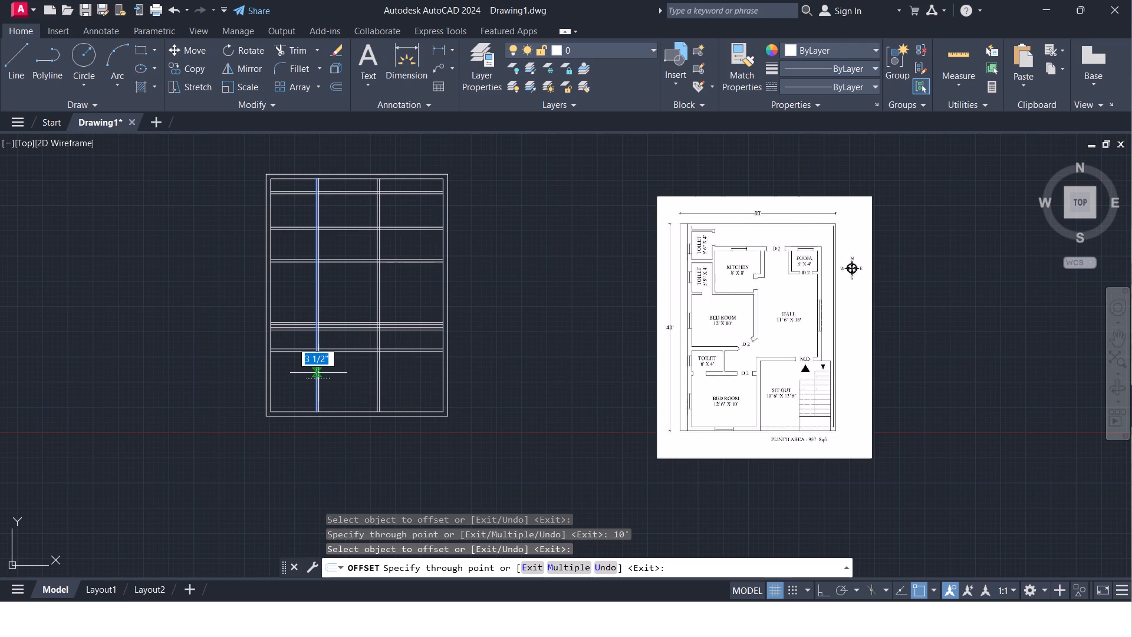
Erase the single vertical line that was offset 10' west of the vertical partition.
left_click(962, 51)
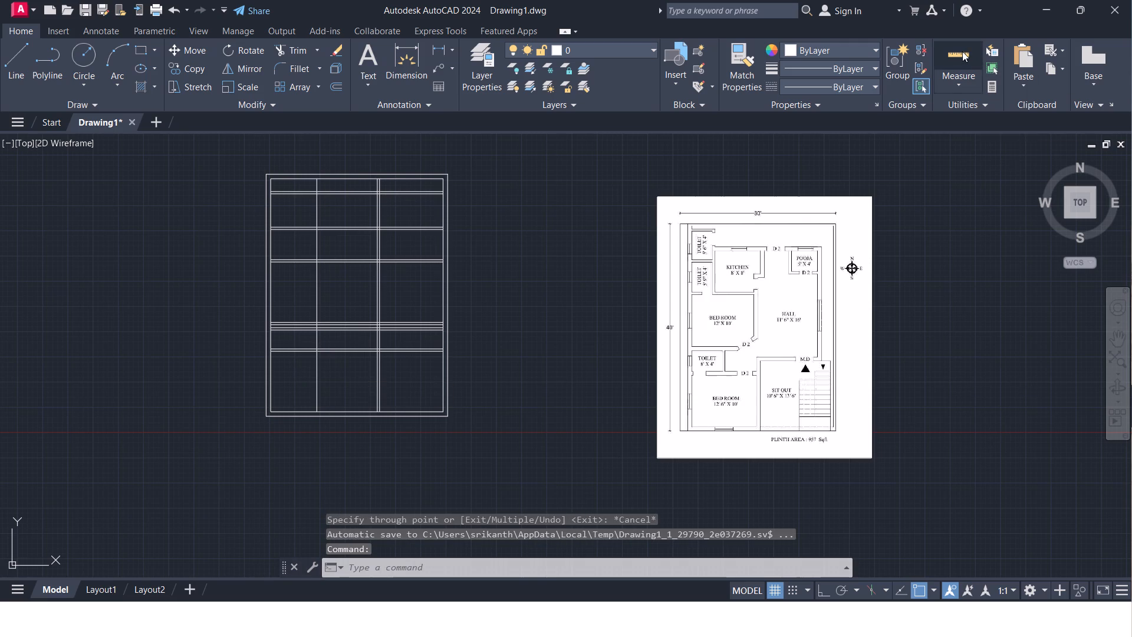
key("Escape")
left_click(342, 383)
left_click(297, 377)
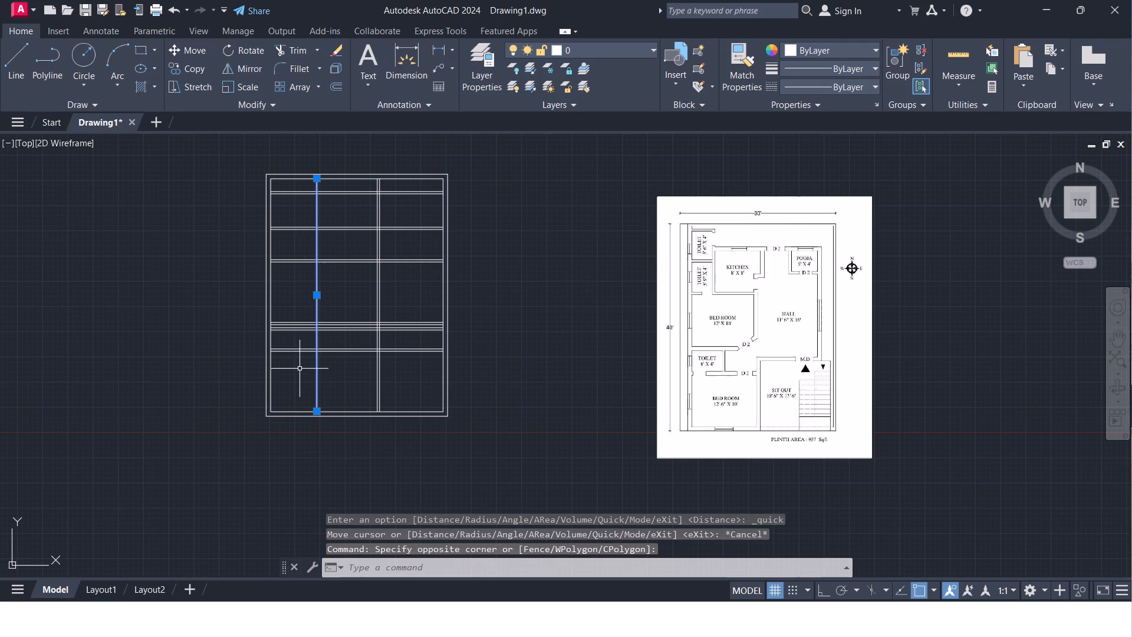
key("Delete")
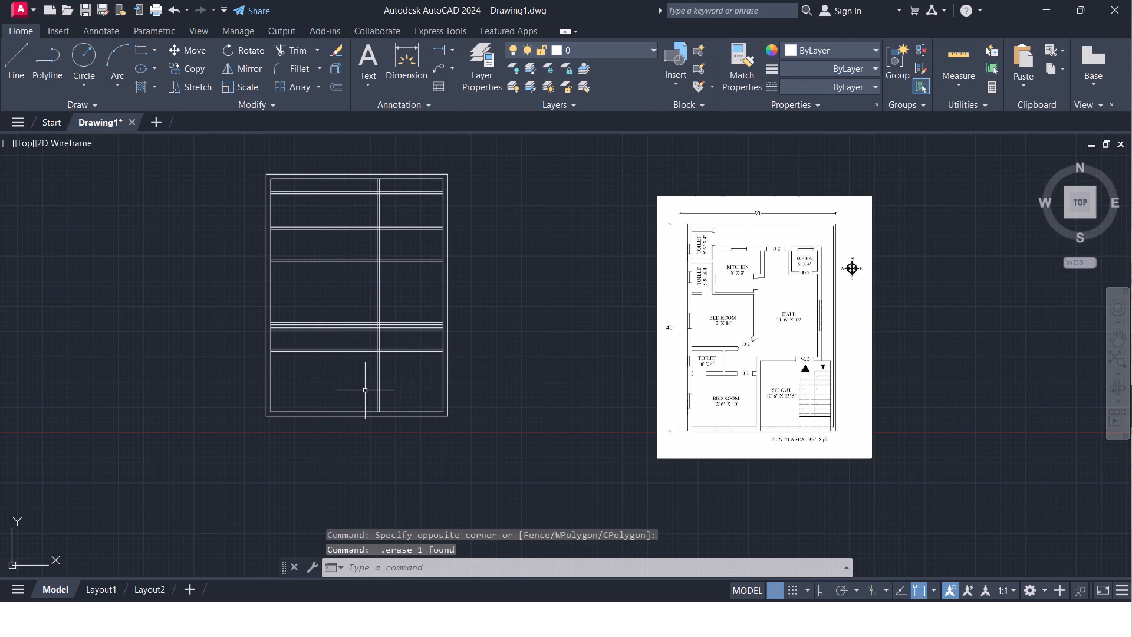
Offset the vertical partition's west line 12'6" west, and offset the new line 9" west to form the west wall.
scroll(365, 390, "up", 1)
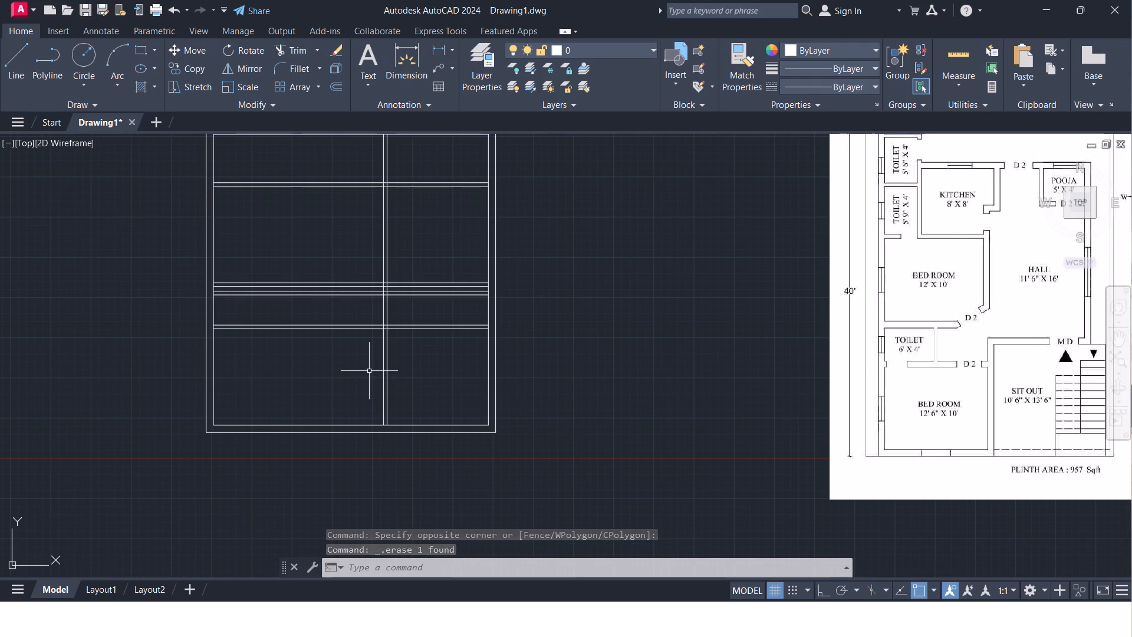
key("o")
key("Return")
key("Return")
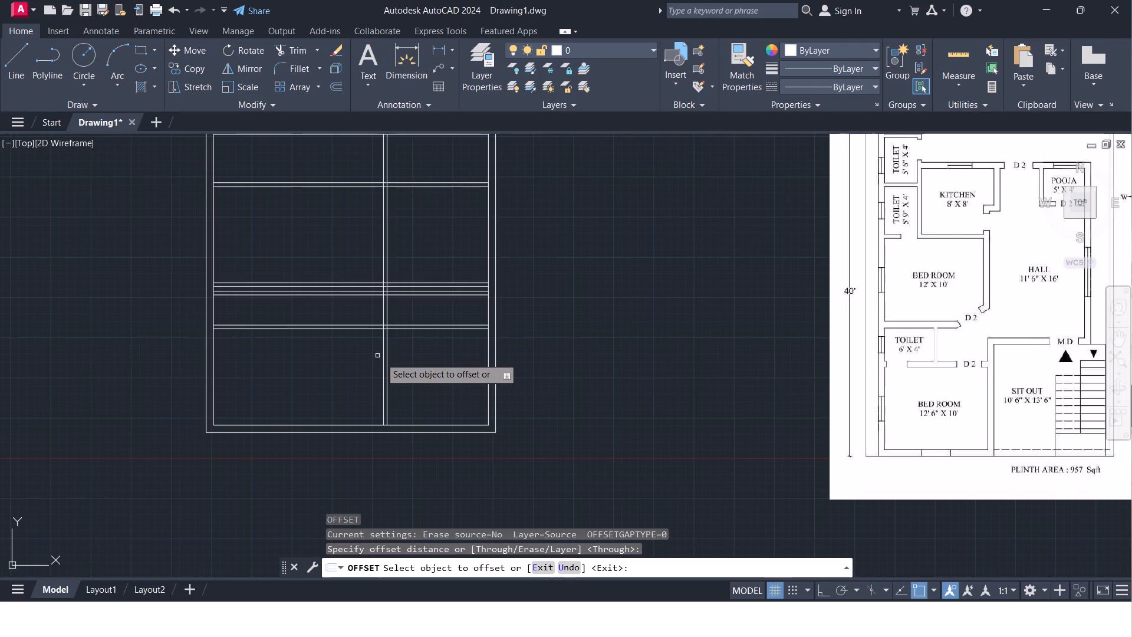
left_click(383, 361)
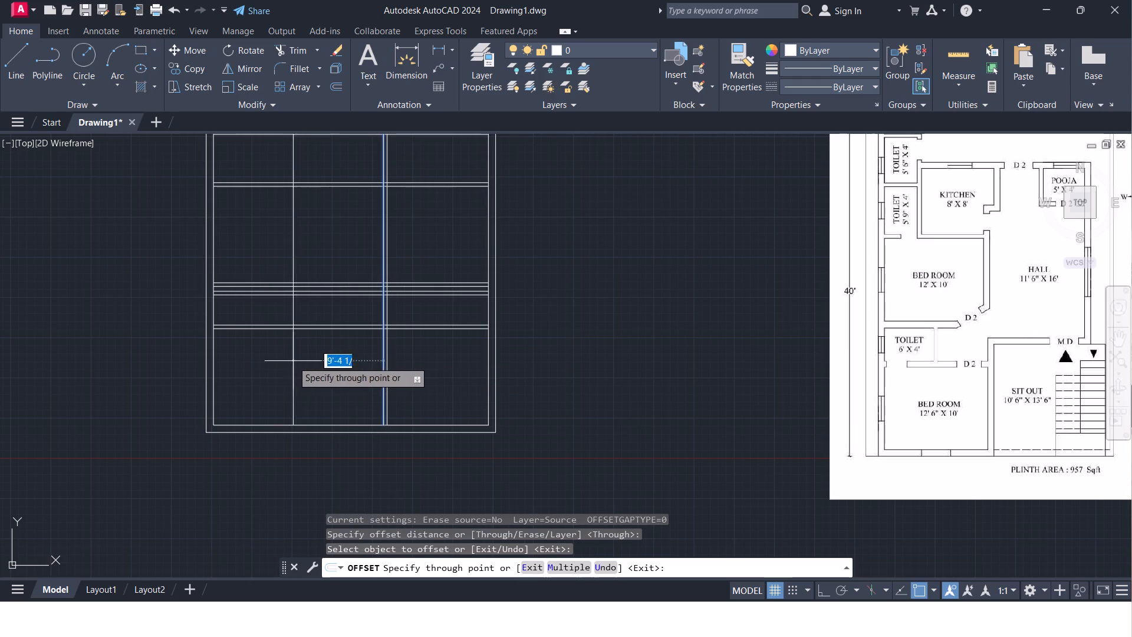
type("12")
type("'6\"")
key("Return")
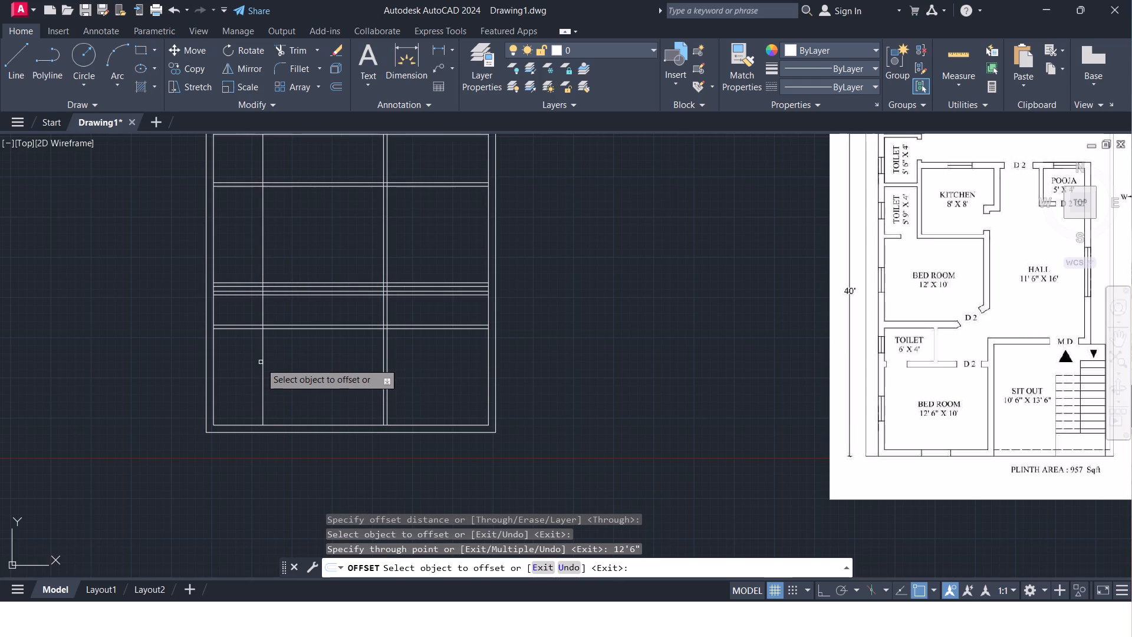
left_click(264, 370)
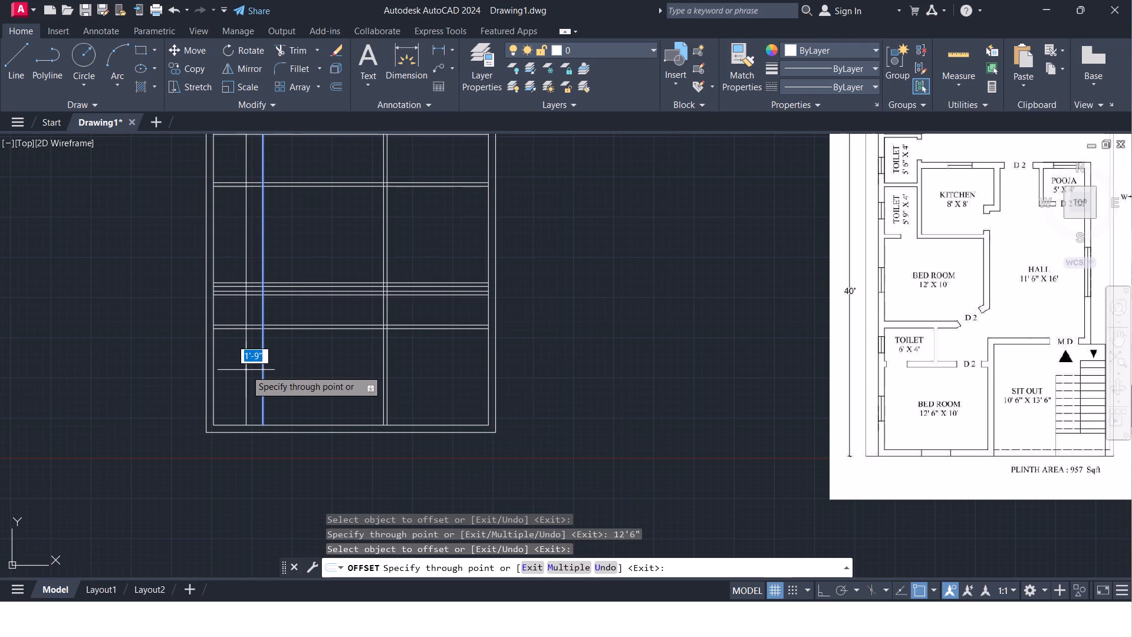
key("9")
key("shift+quotedbl")
key("Return")
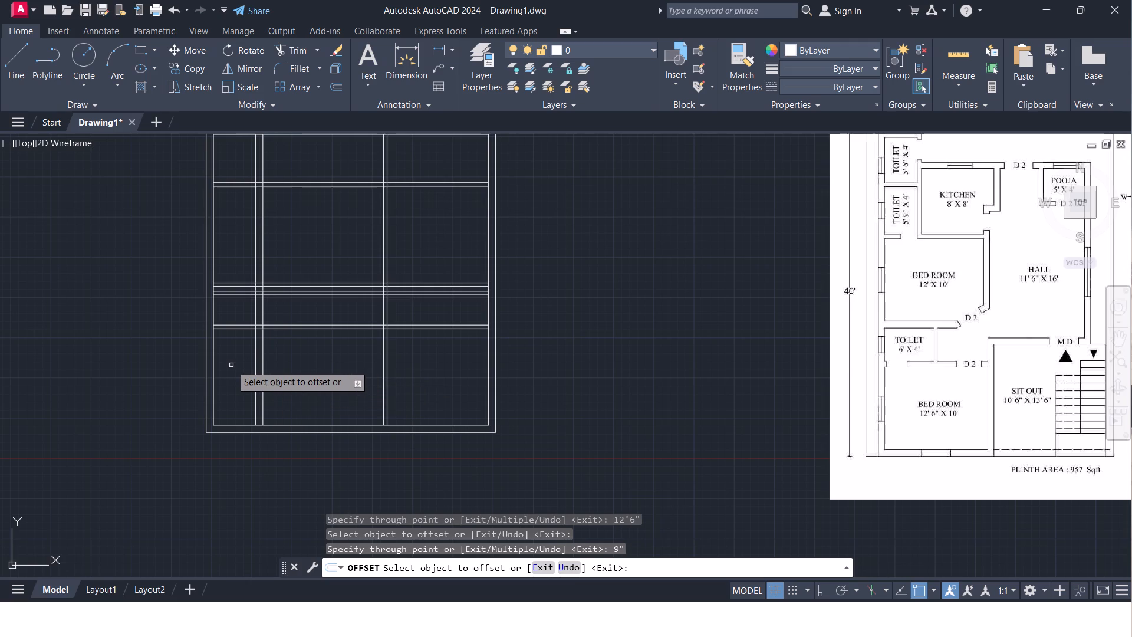
key("Escape")
Trim all horizontal partition lines that extend west of the new 9" west wall.
scroll(231, 365, "down", 1)
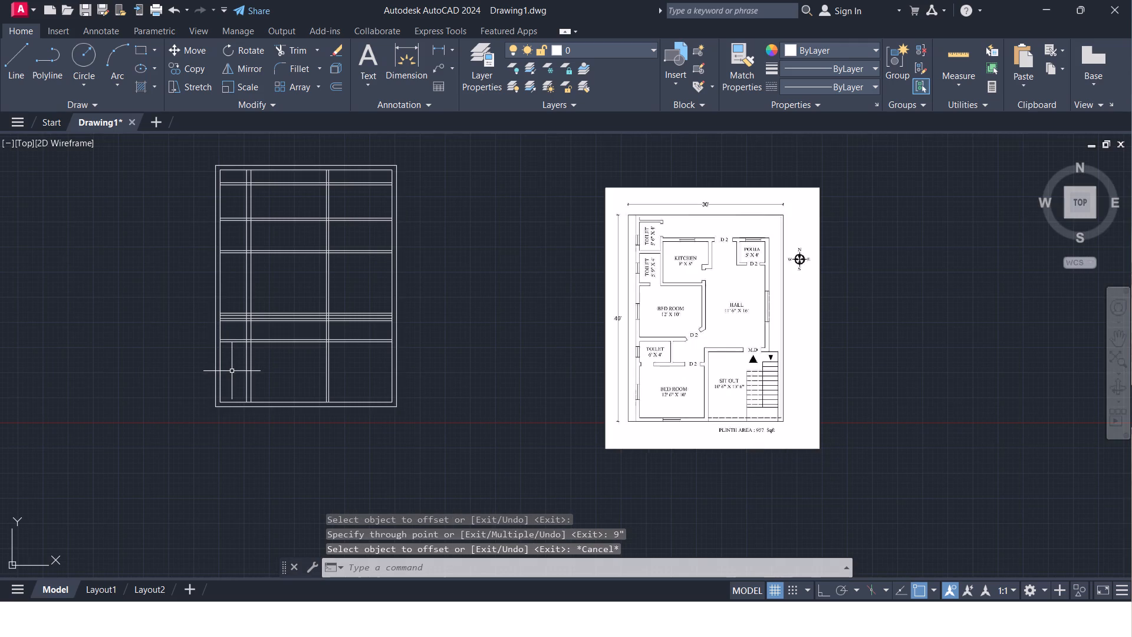
type("tr")
key("Return")
key("Return")
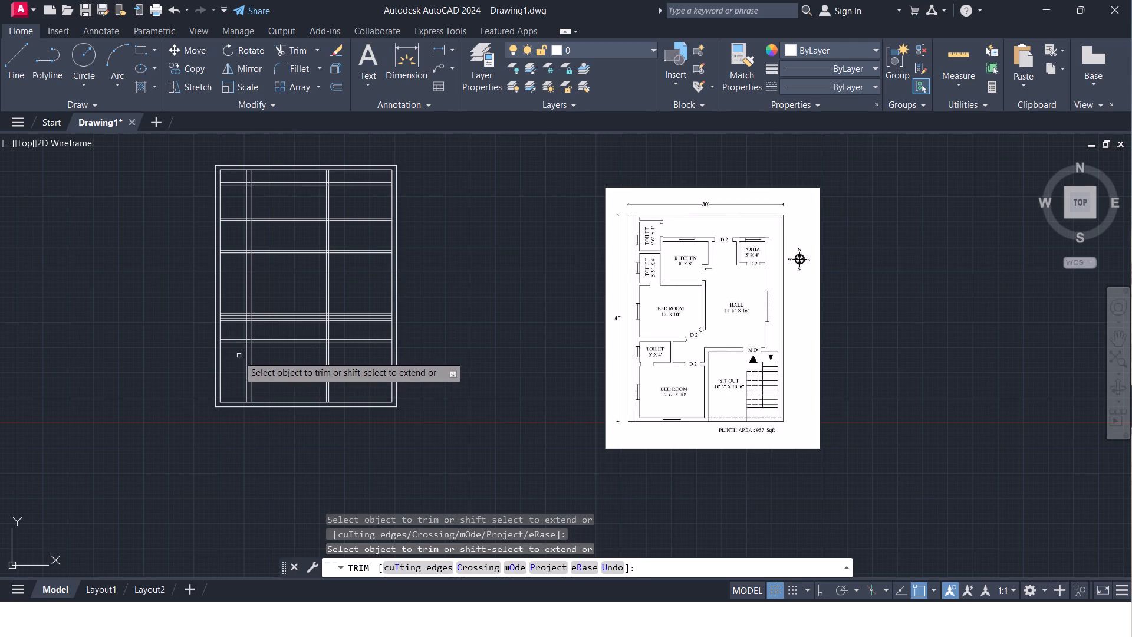
left_click(236, 355)
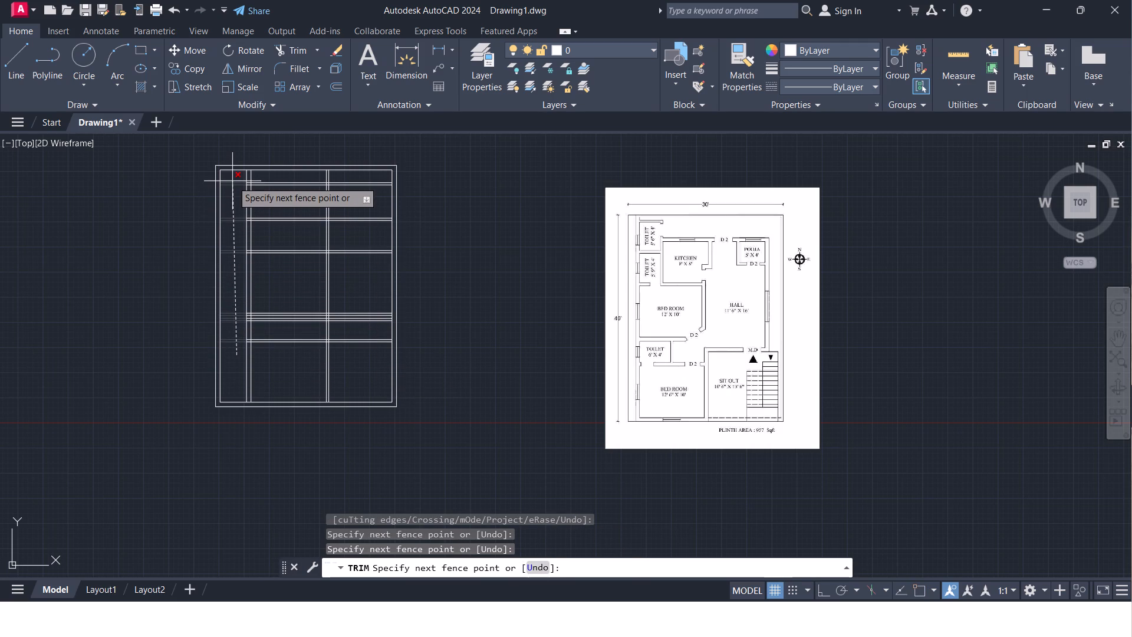
left_click(232, 181)
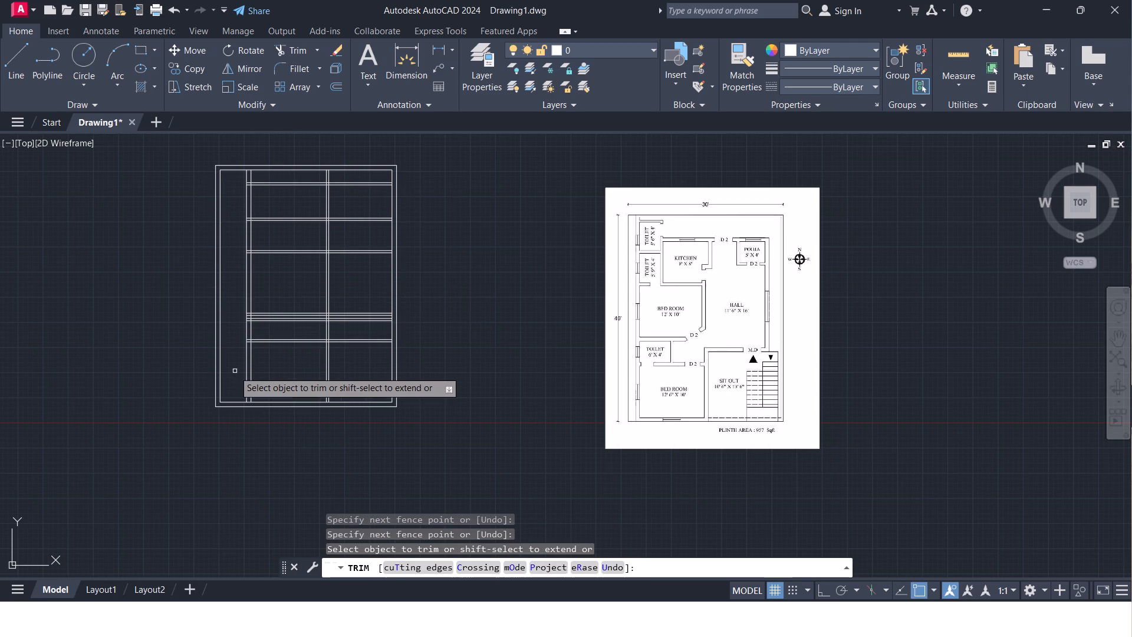
Trim away the inner outline's old west line and its south and north segments west of the new west wall.
scroll(233, 367, "up", 1)
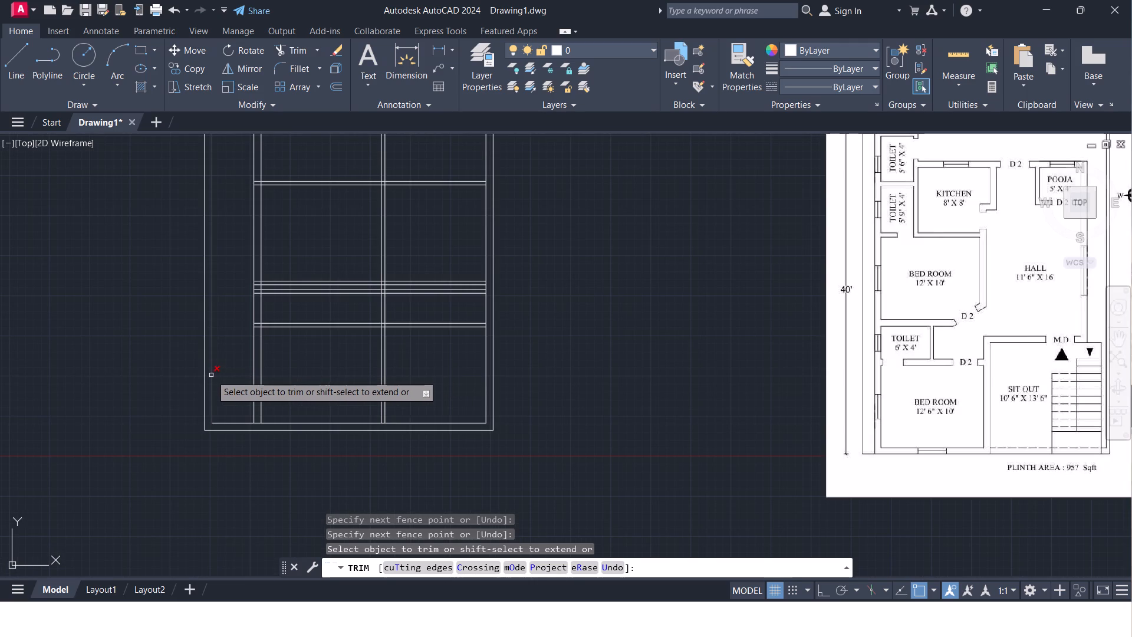
left_click(211, 375)
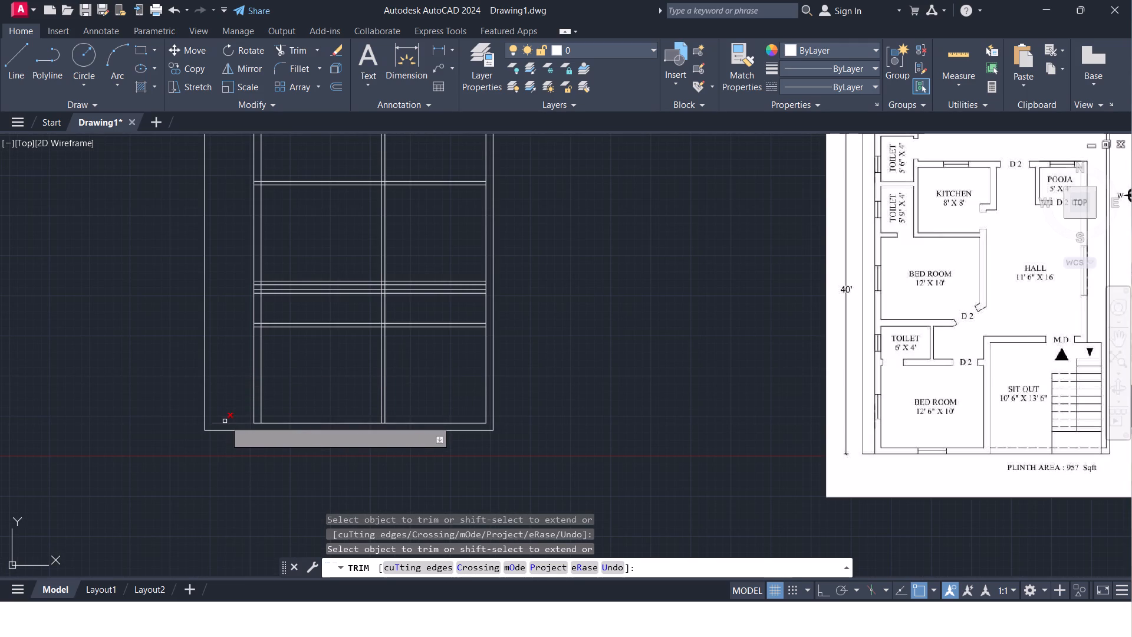
left_click(225, 421)
scroll(230, 372, "down", 2)
middle_click_drag(233, 318, 233, 326)
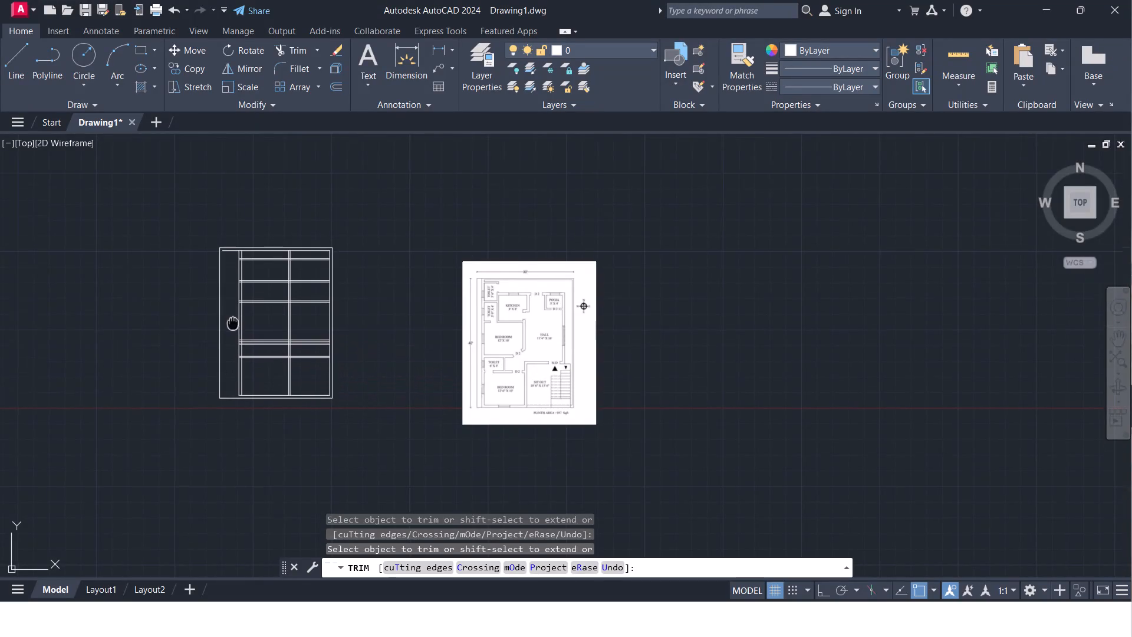
middle_click_drag(233, 326, 232, 363)
scroll(228, 306, "up", 2)
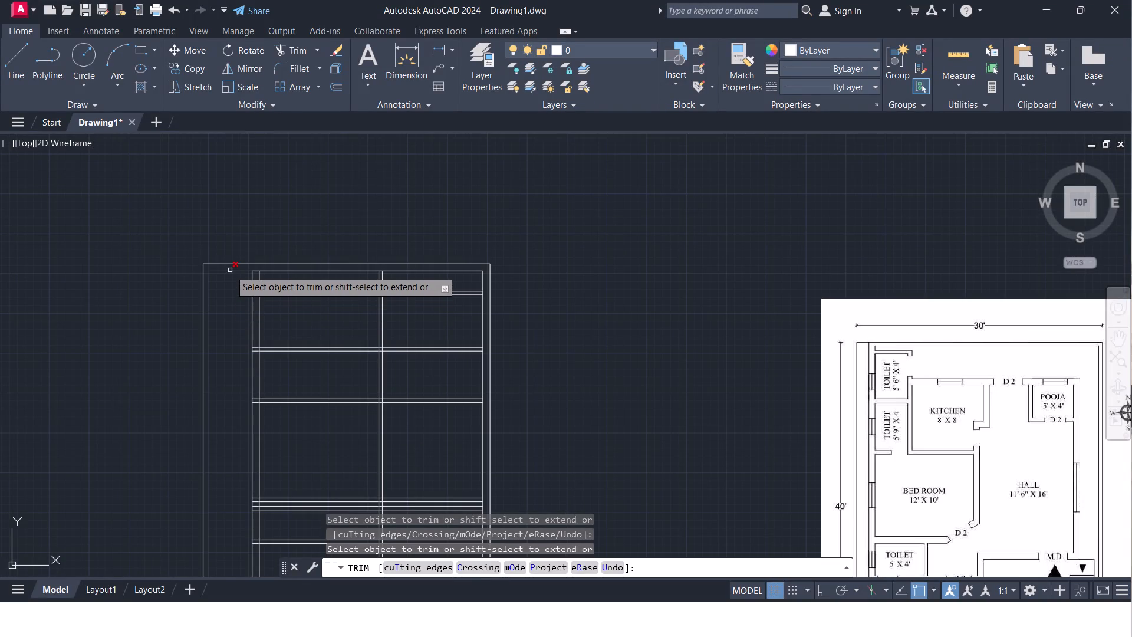
left_click(230, 270)
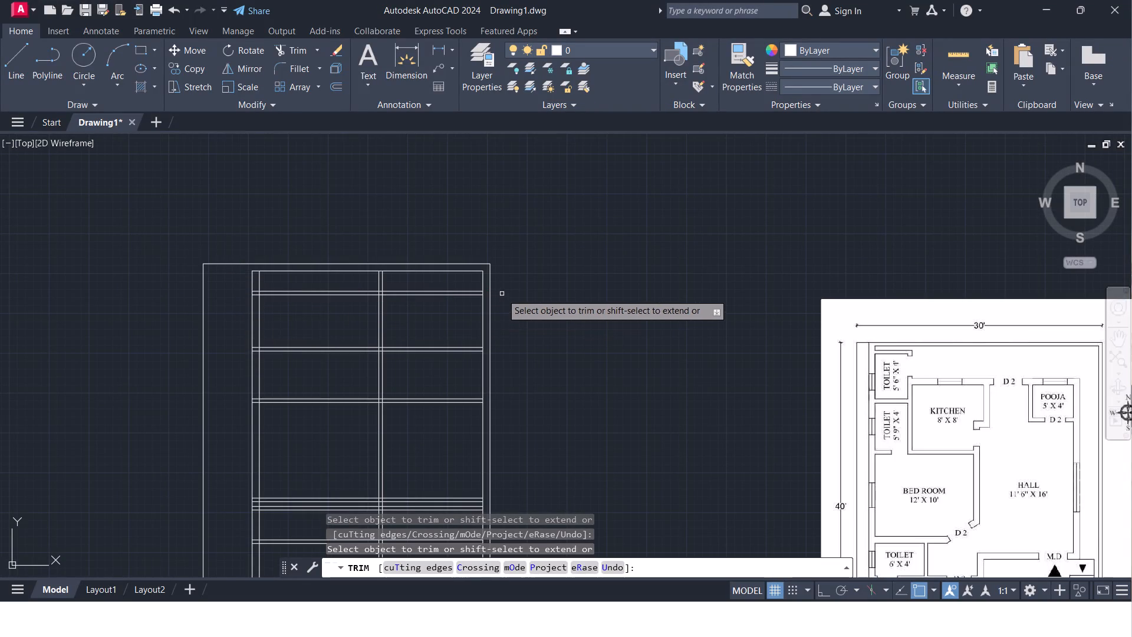
Trim both vertical partition lines between the northernmost partition and the inner north wall line, and end the Trim command.
middle_click_drag(503, 294, 348, 192)
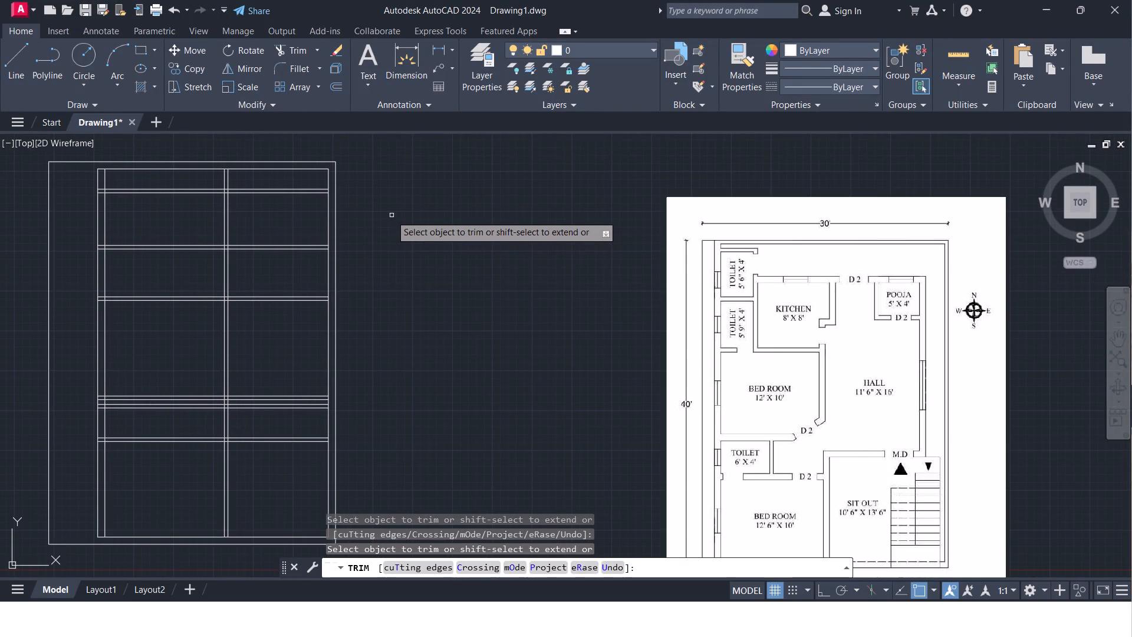
scroll(387, 219, "down", 1)
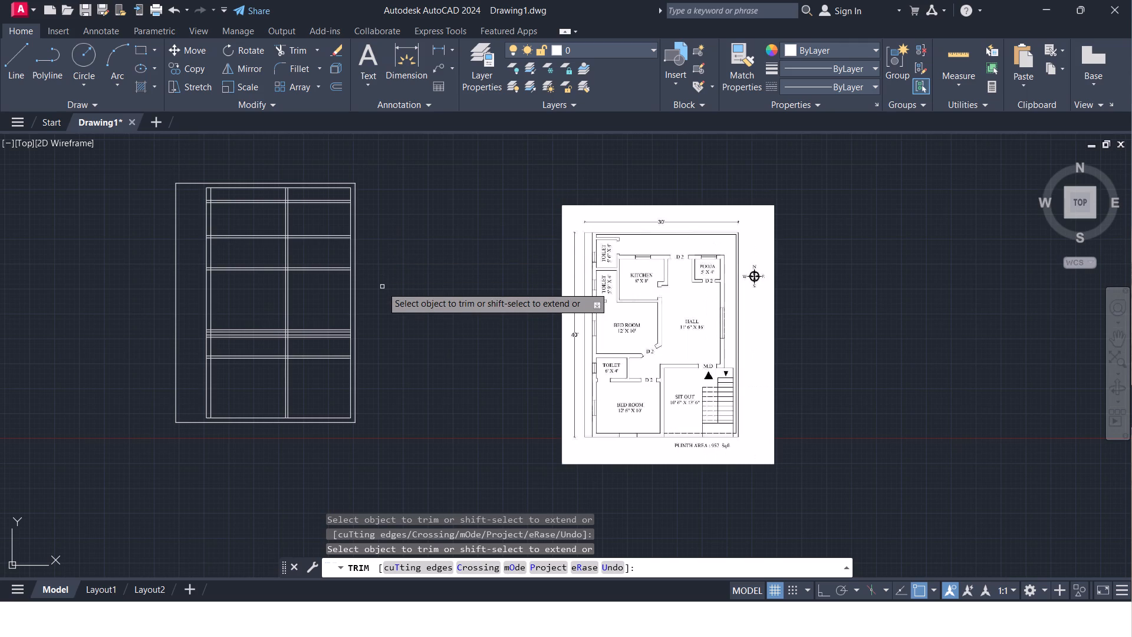
scroll(382, 287, "up", 1)
middle_click_drag(386, 301, 413, 255)
scroll(414, 265, "down", 1)
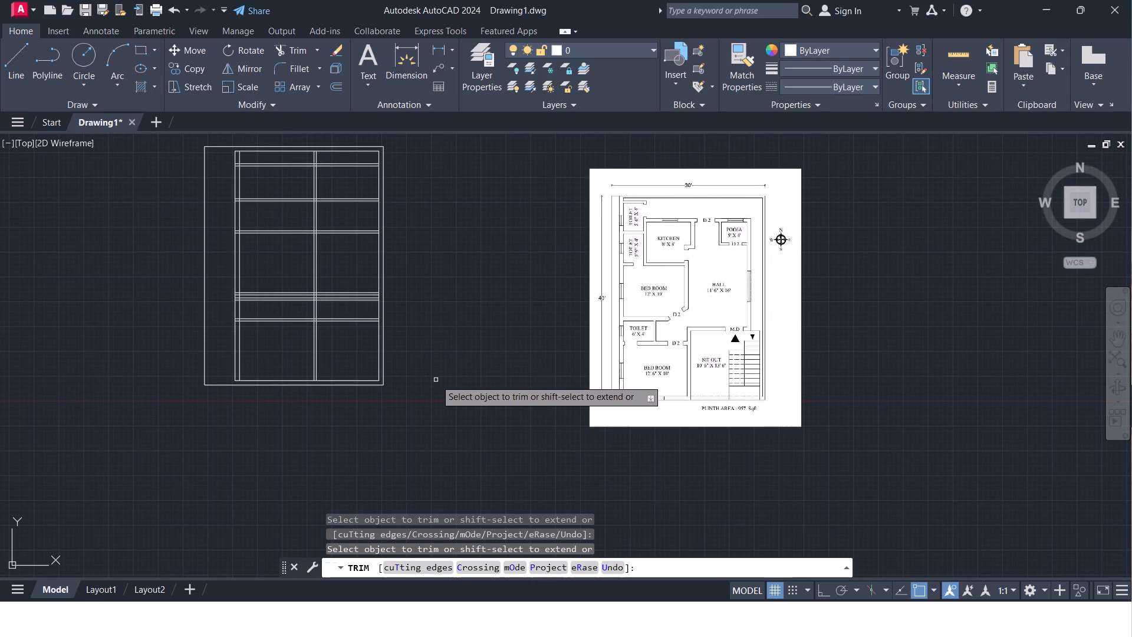
middle_click_drag(431, 255, 414, 373)
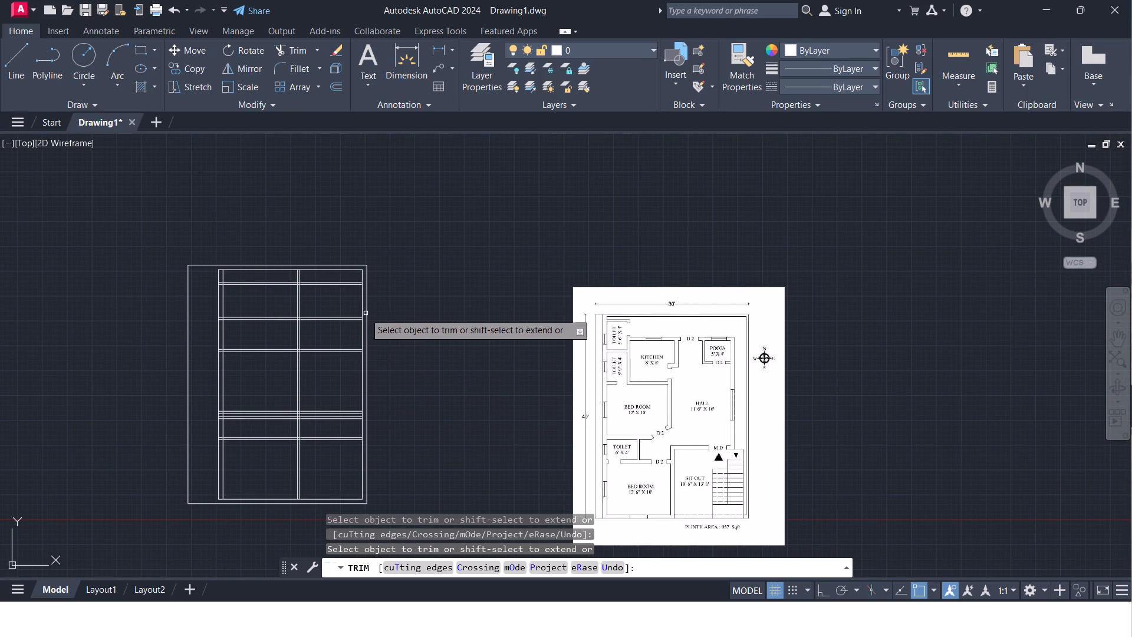
scroll(308, 272, "up", 1)
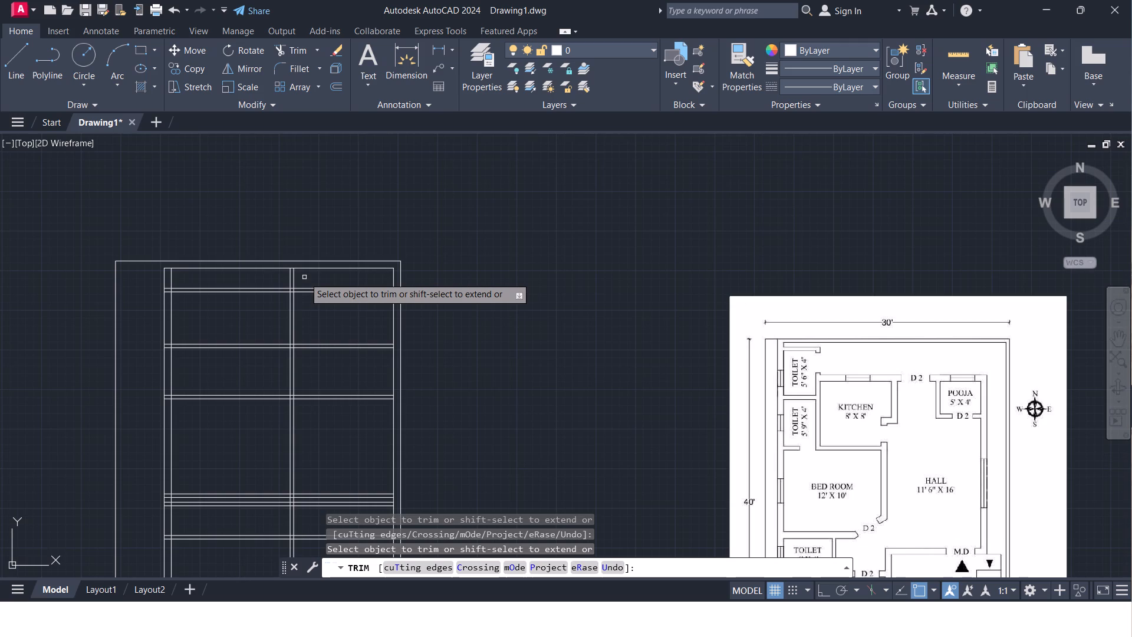
left_click(302, 276)
left_click(285, 279)
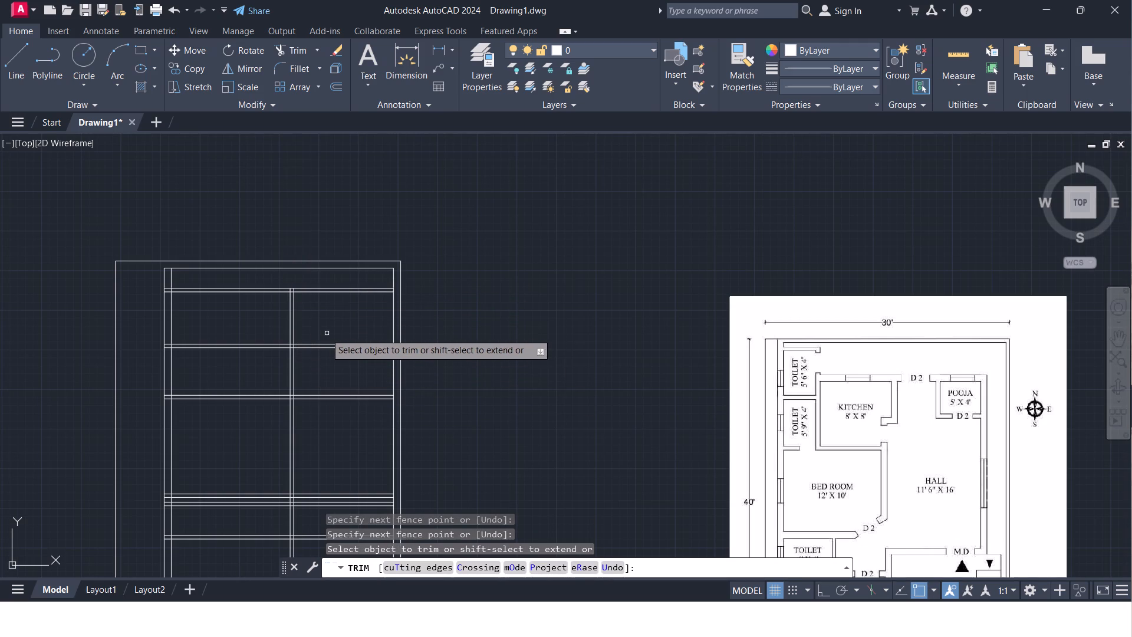
scroll(312, 324, "down", 1)
middle_click_drag(380, 340, 391, 308)
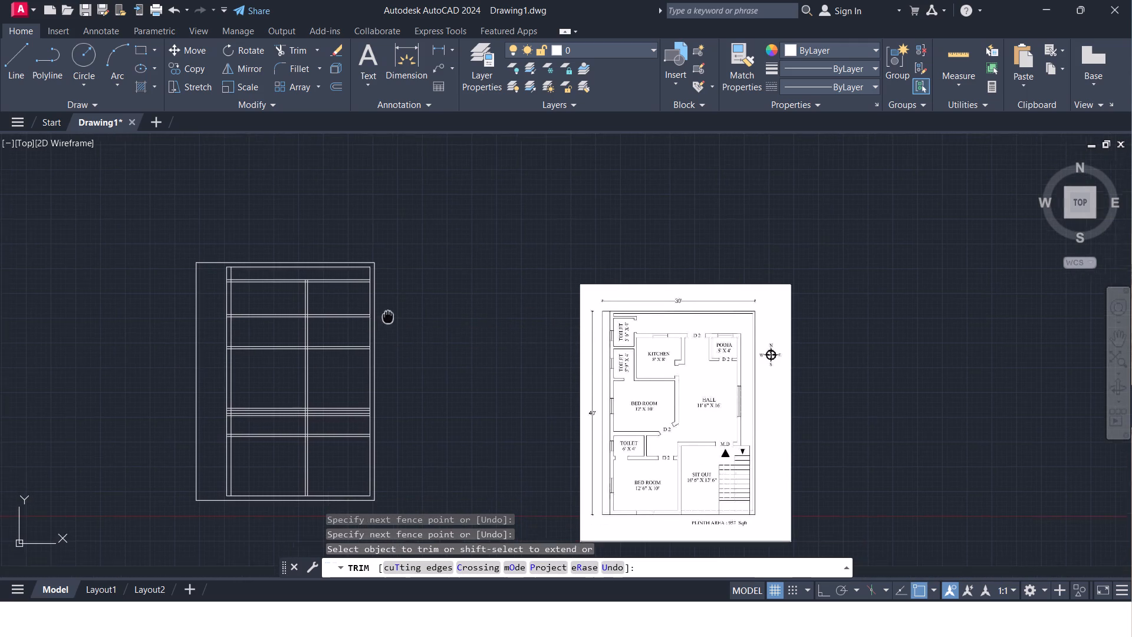
middle_click_drag(391, 308, 396, 300)
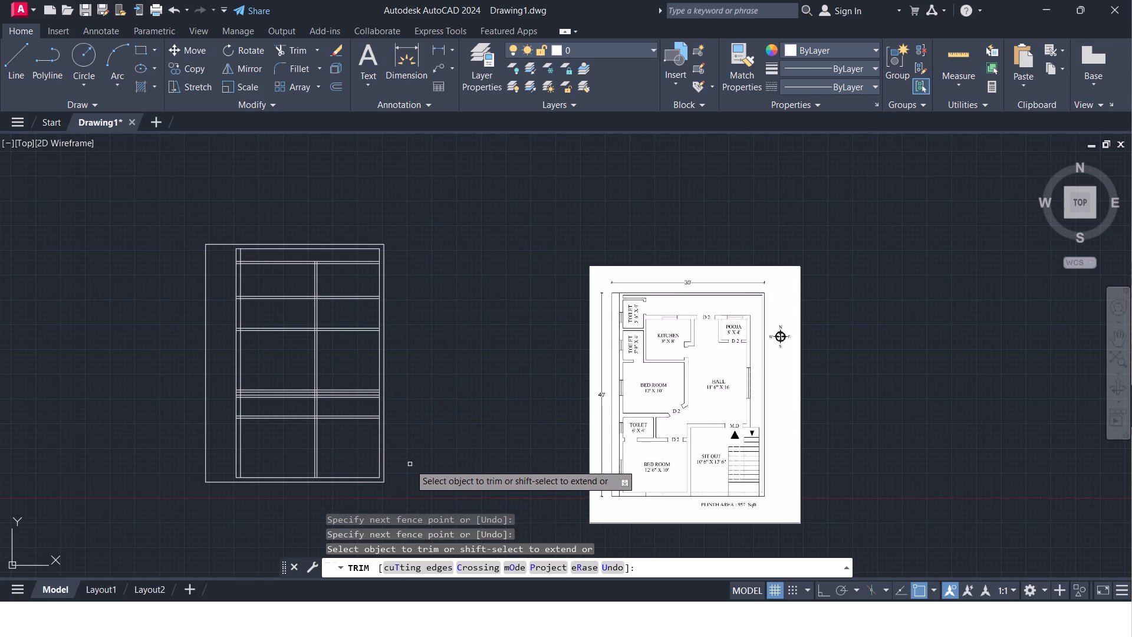
key("Escape")
Move all the inner walls and partitions together about 2'6" west within the plot outline, with Ortho turned on.
scroll(381, 482, "up", 1)
left_click(381, 475)
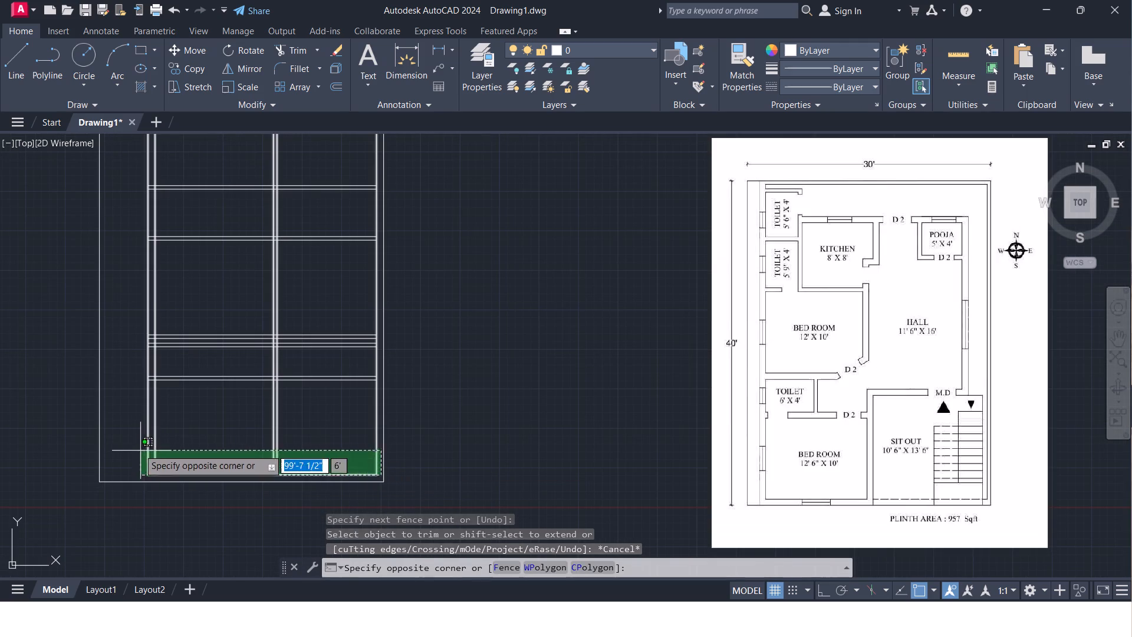
scroll(126, 273, "down", 2)
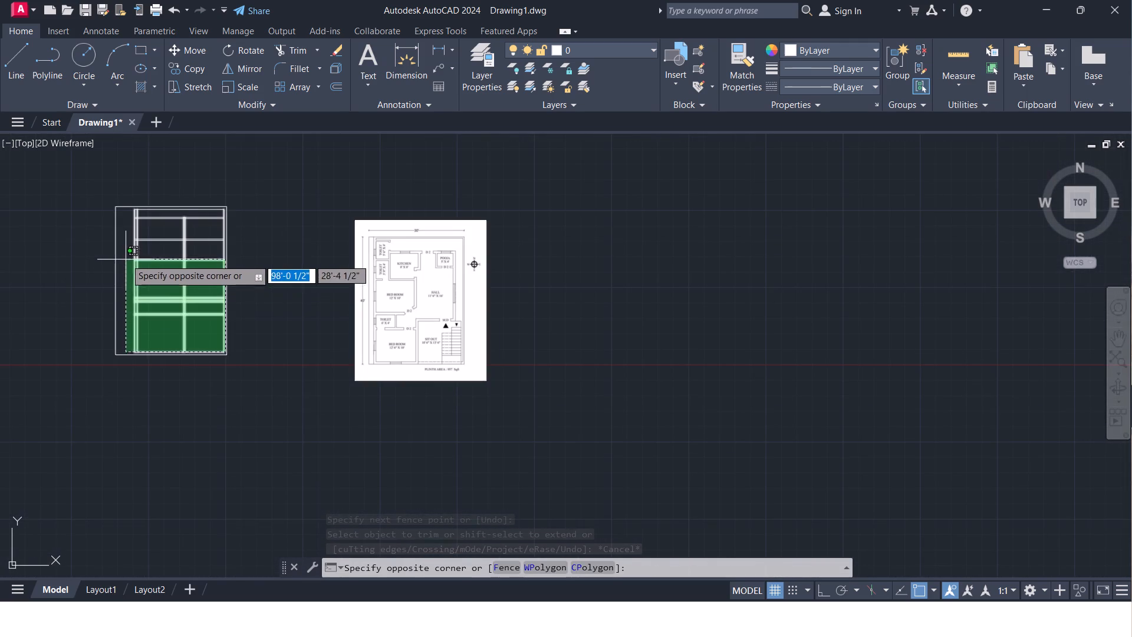
scroll(121, 213, "up", 1)
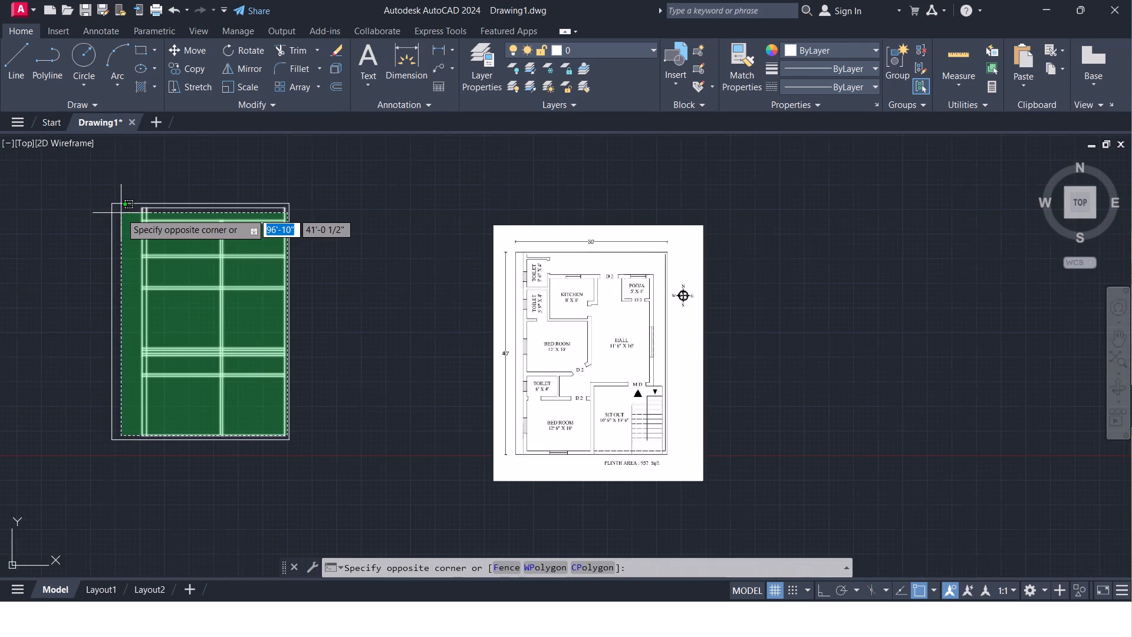
scroll(121, 213, "up", 1)
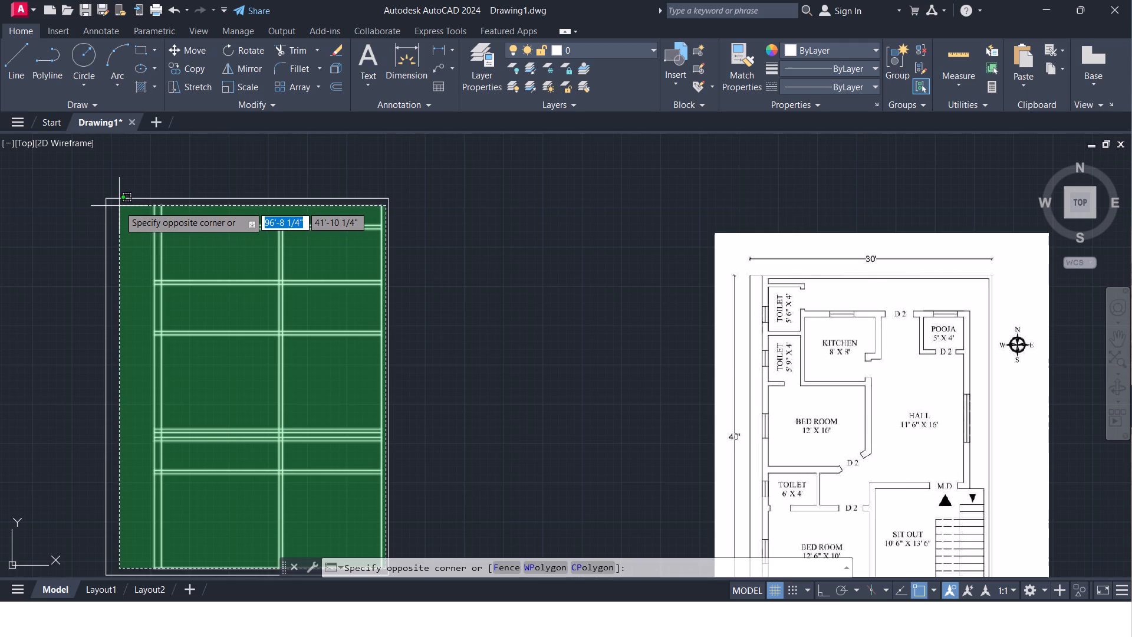
left_click(118, 203)
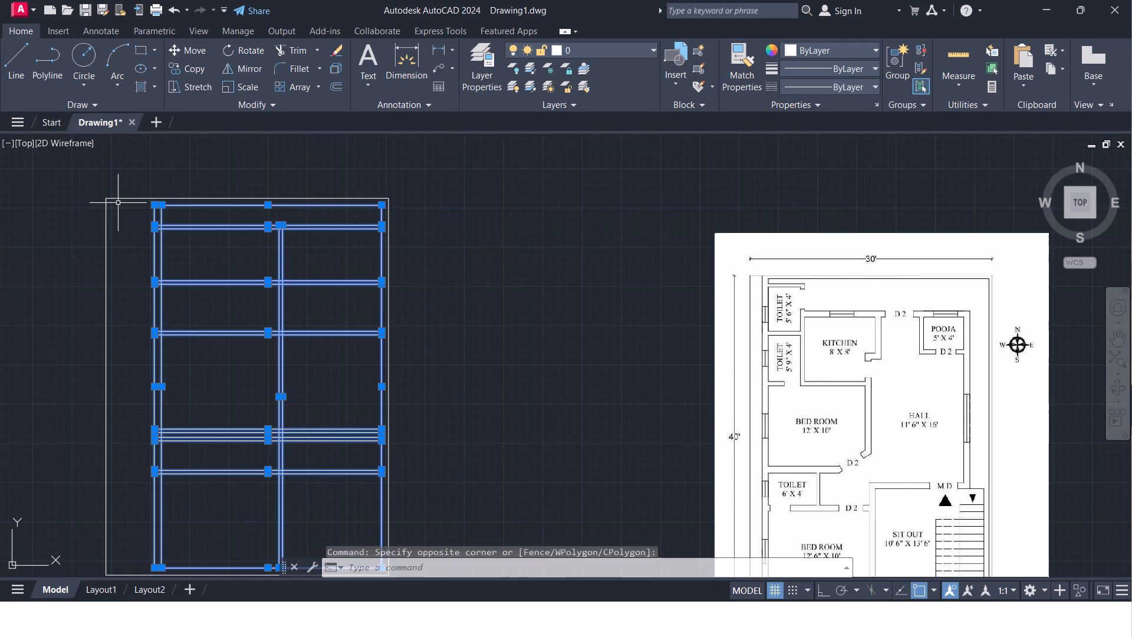
scroll(480, 352, "down", 1)
middle_click_drag(476, 343, 445, 303)
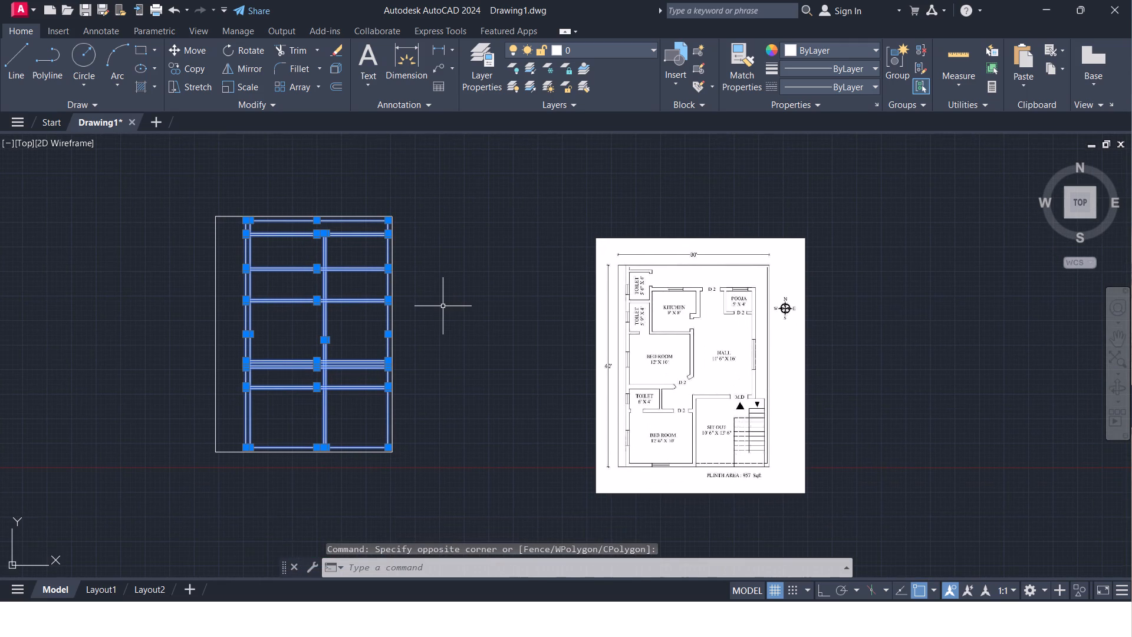
key("m")
key("Return")
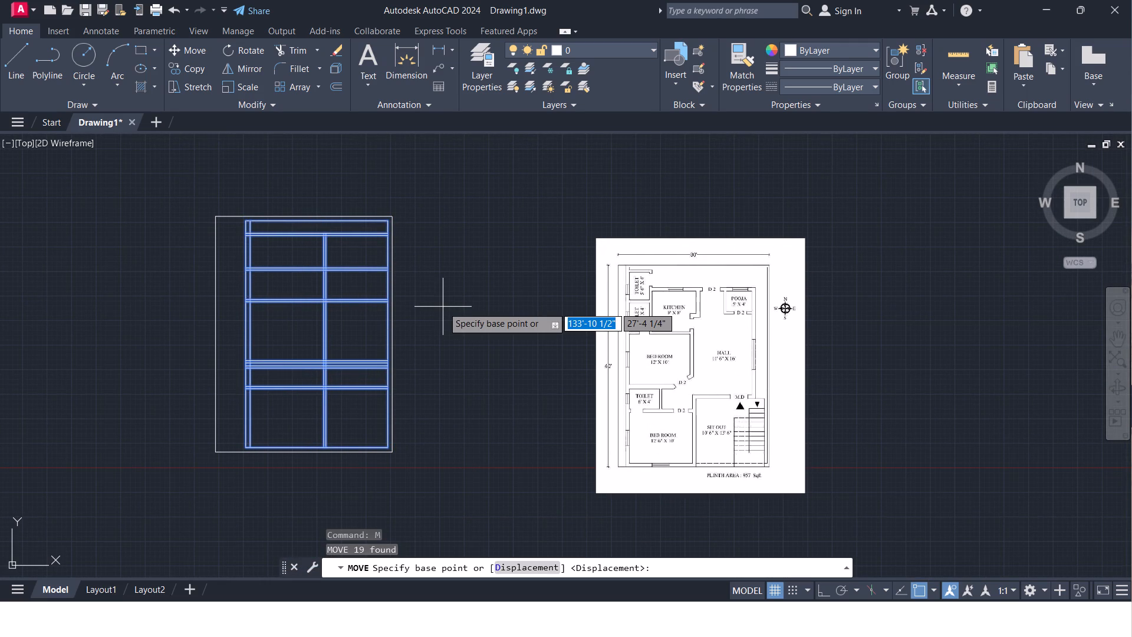
left_click(826, 594)
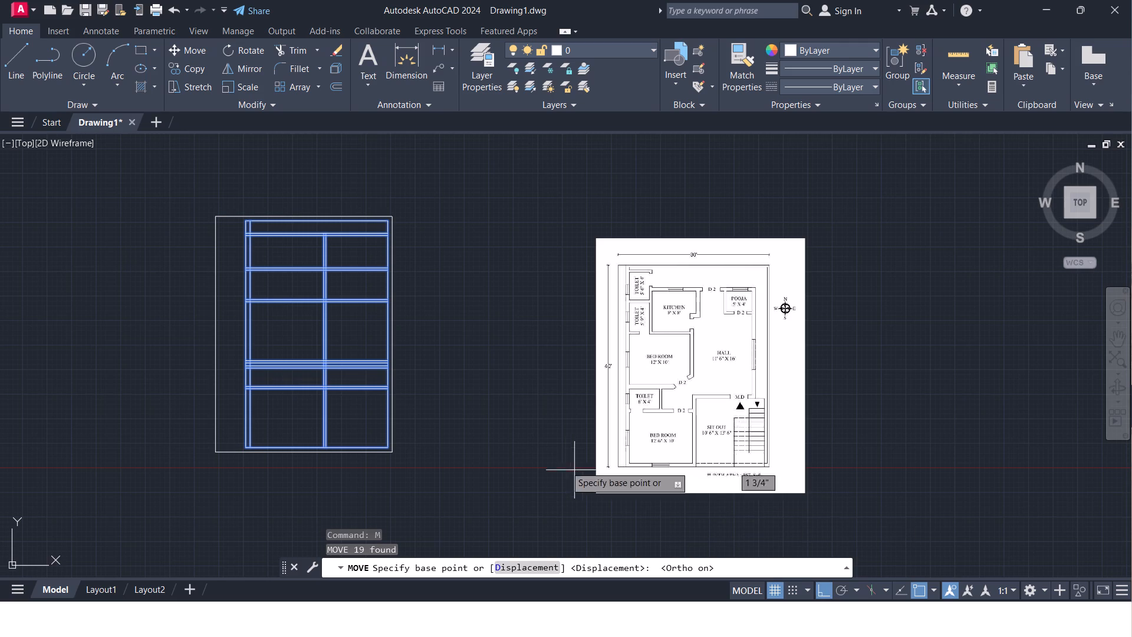
left_click(321, 339)
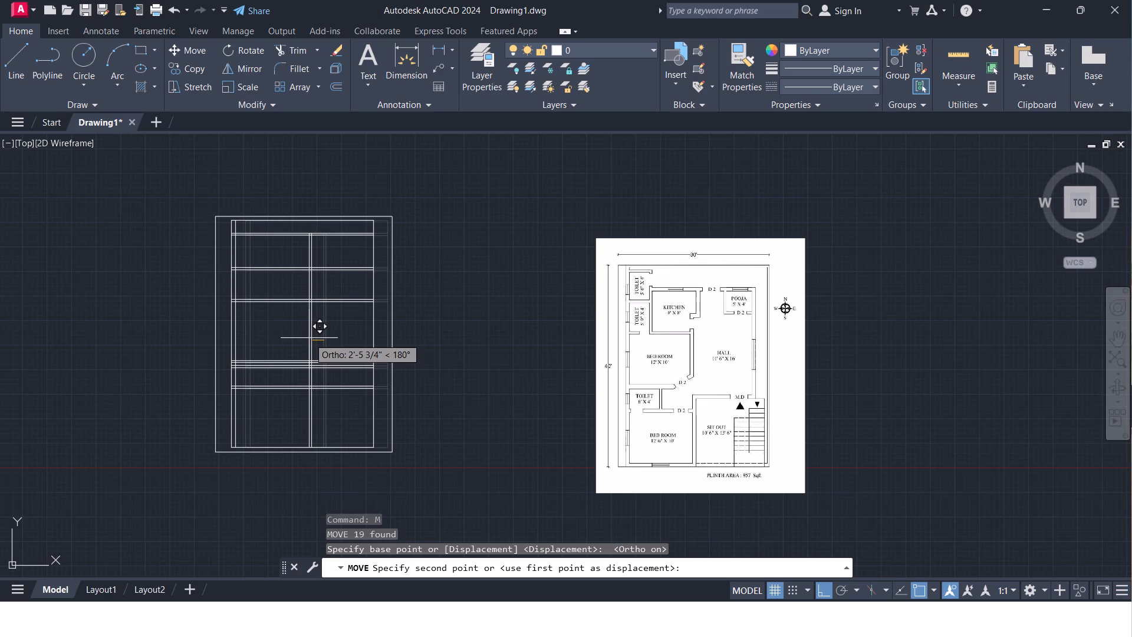
left_click(309, 338)
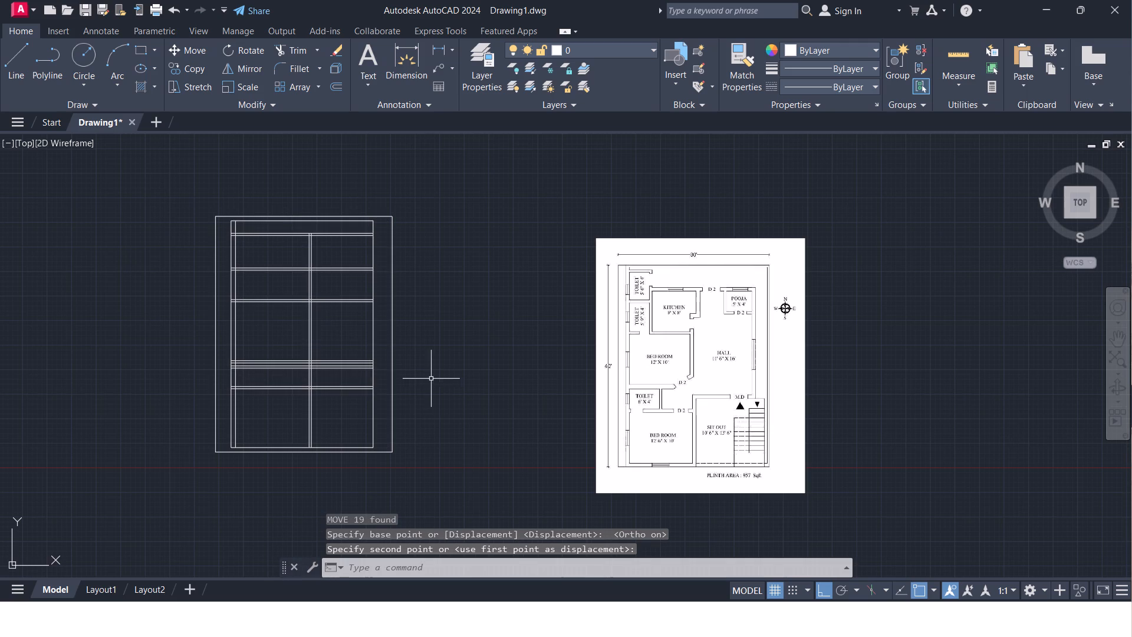
Draw a 9" vertical line from the west wall's outer southwest corner south to the plot outline.
middle_click_drag(426, 379, 456, 358)
scroll(456, 357, "up", 1)
scroll(406, 368, "up", 1)
scroll(370, 406, "down", 1)
middle_click_drag(369, 408, 386, 419)
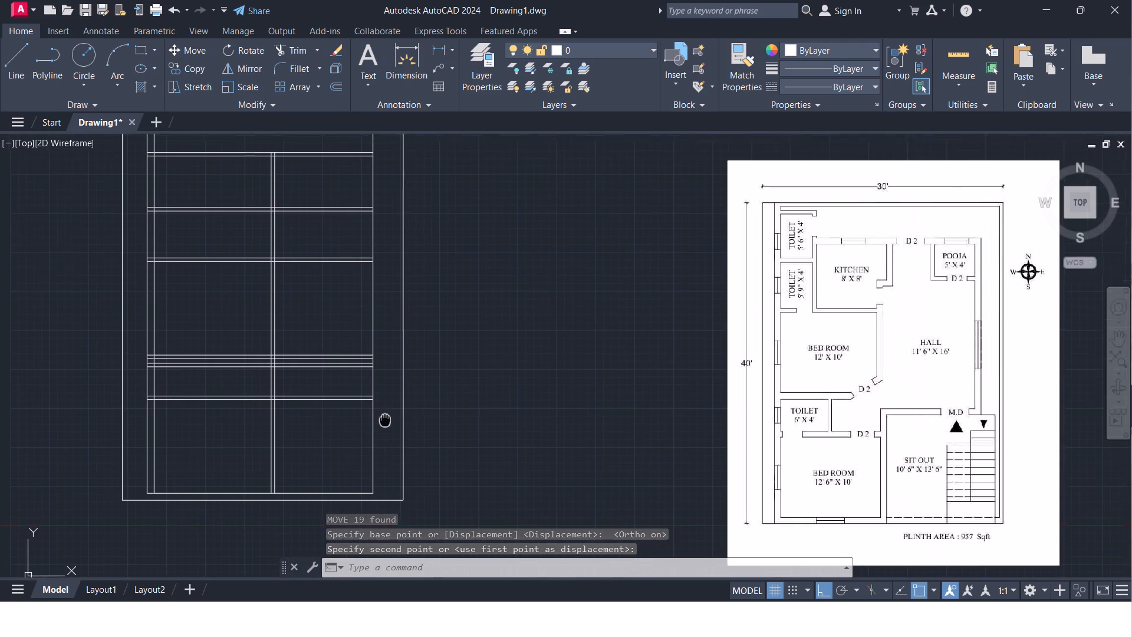
middle_click_drag(386, 419, 409, 427)
scroll(430, 391, "down", 1)
scroll(426, 400, "up", 1)
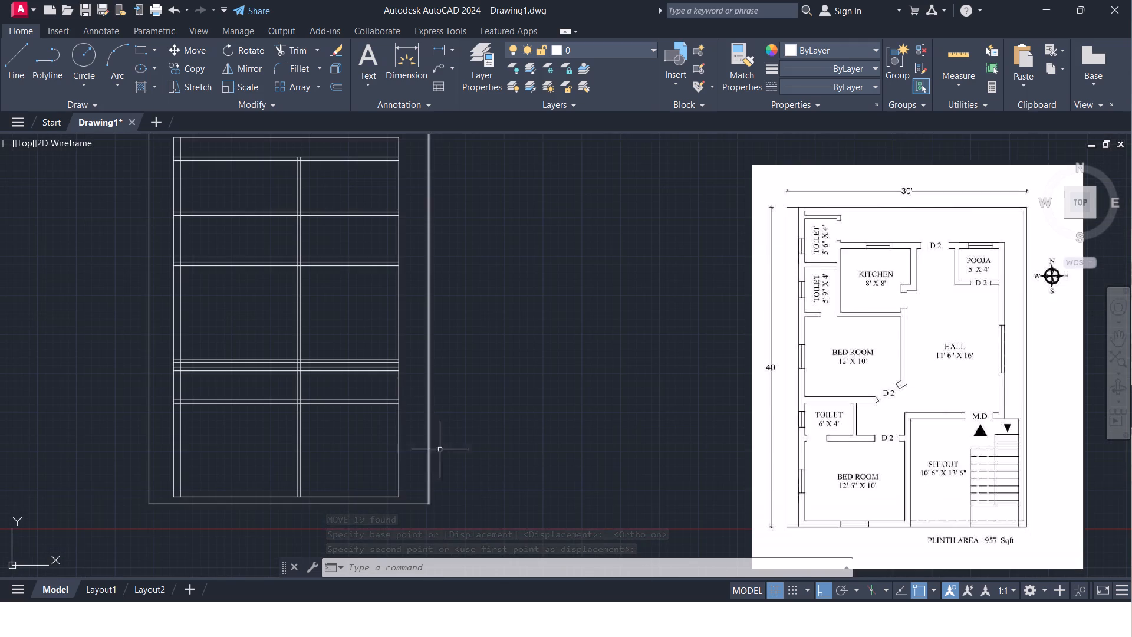
middle_click_drag(477, 441, 513, 404)
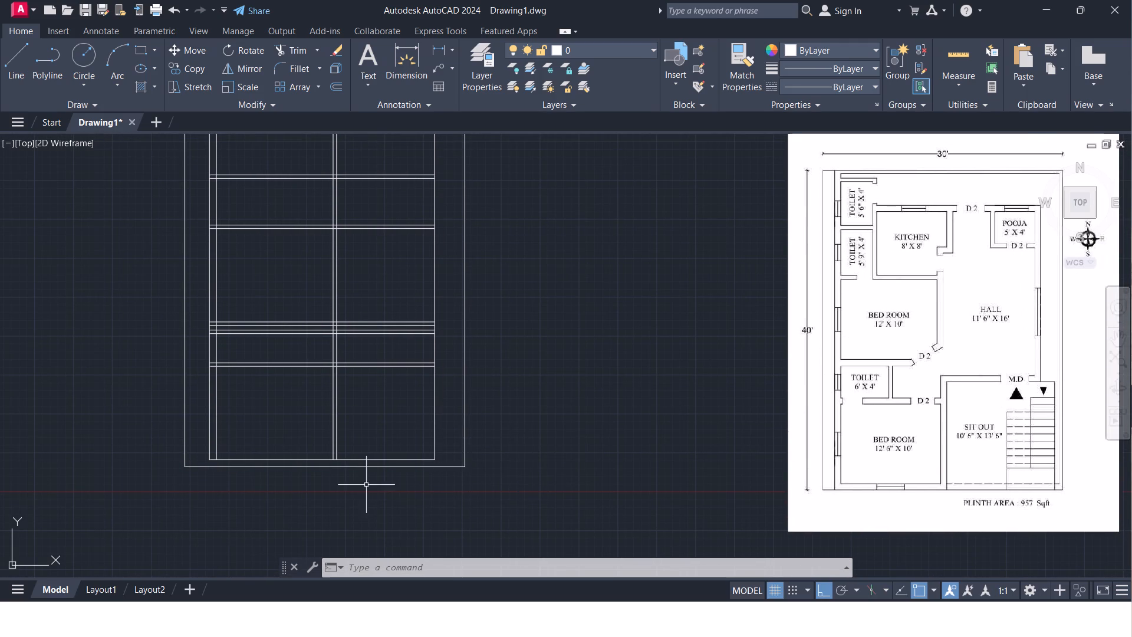
scroll(366, 484, "up", 1)
scroll(365, 490, "down", 1)
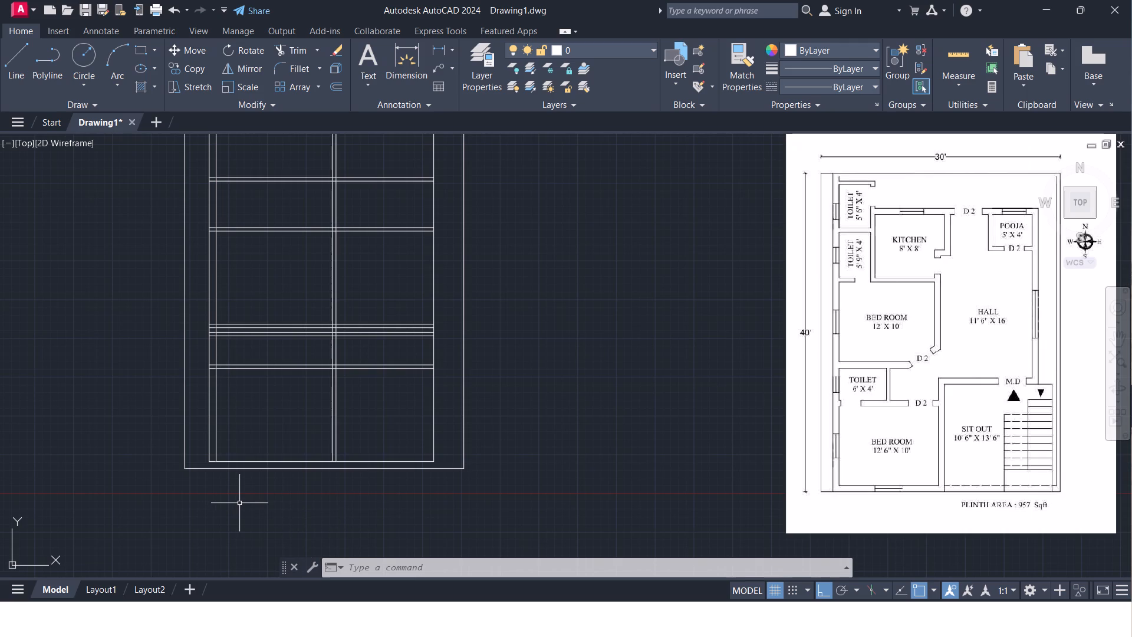
key("l")
key("Return")
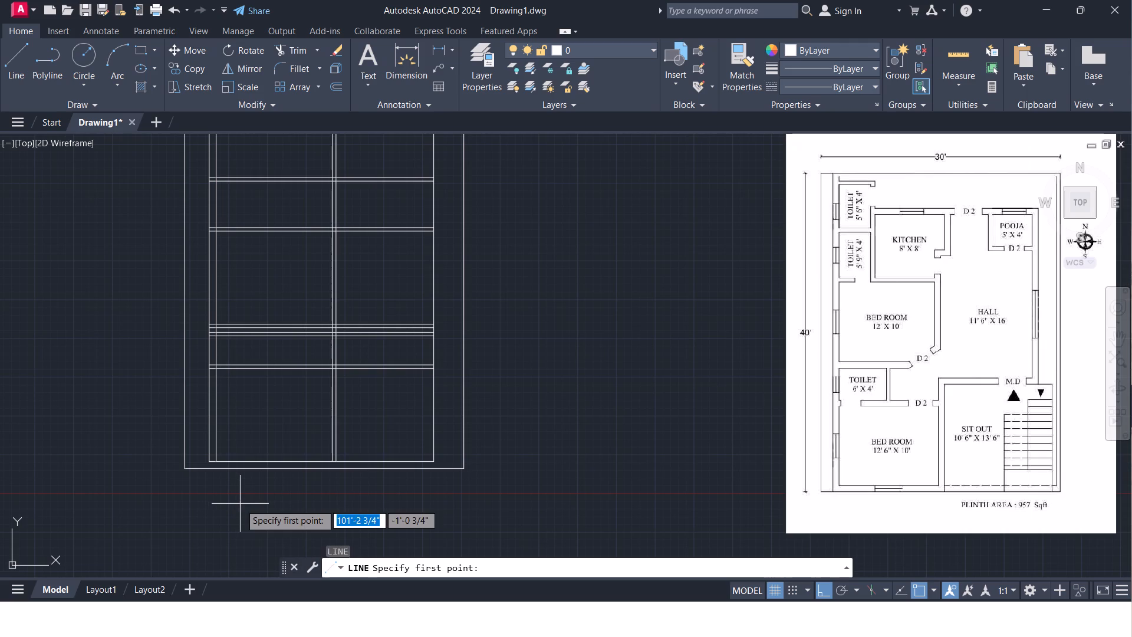
left_click(206, 460)
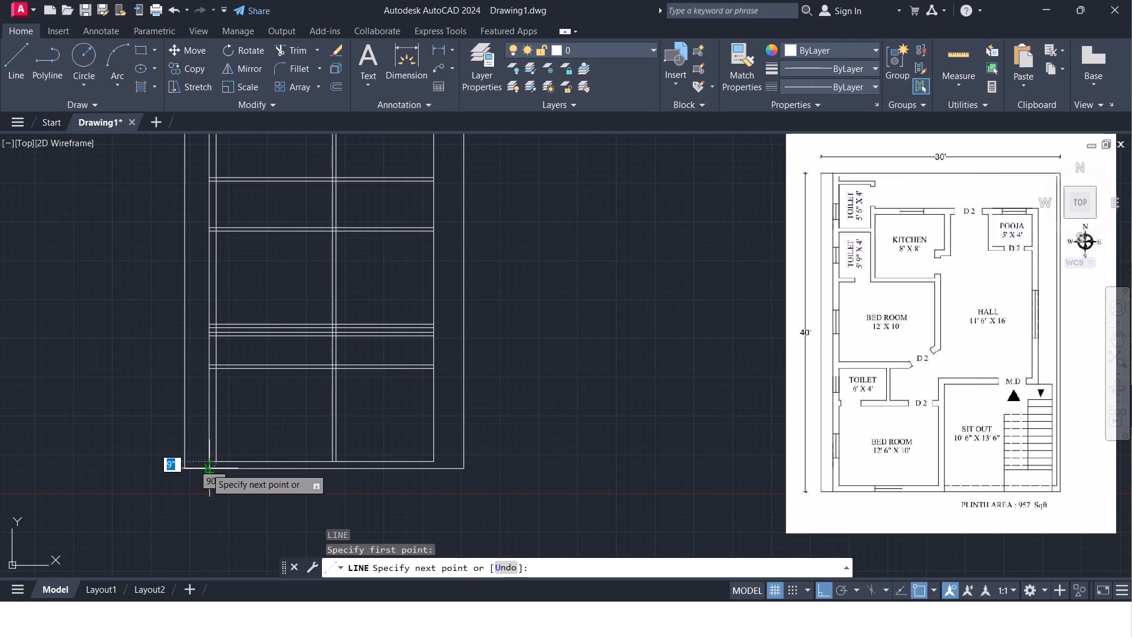
left_click(206, 468)
key("Escape")
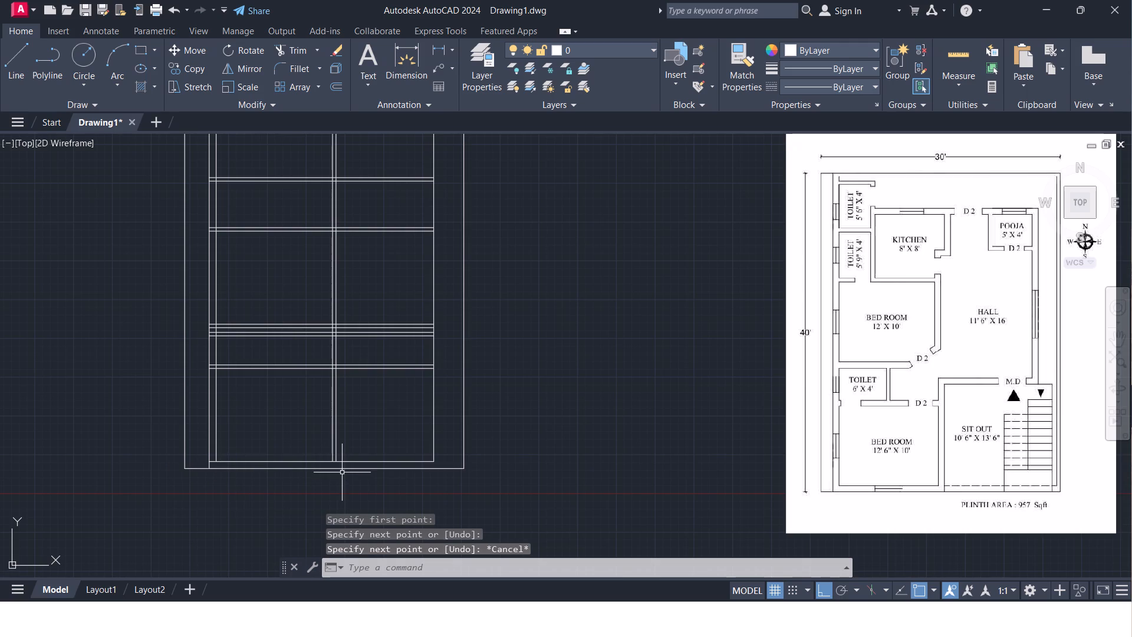
Draw a 9" vertical line from the south end of the vertical partition's east line to the plot outline's south edge.
key("l")
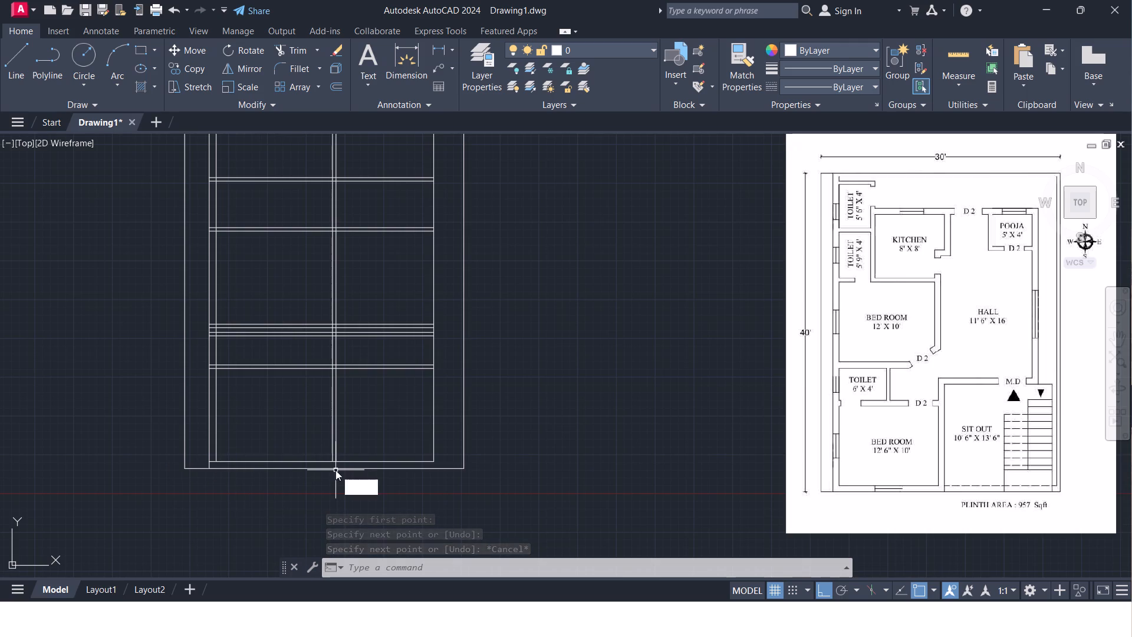
key("Return")
left_click(337, 462)
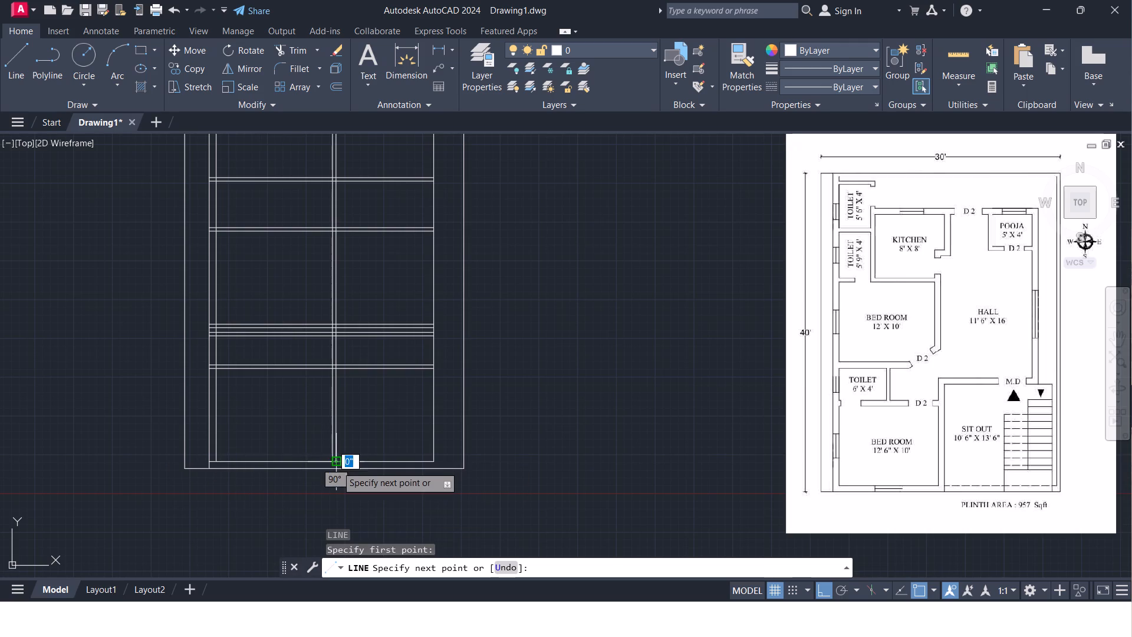
left_click(337, 469)
key("Escape")
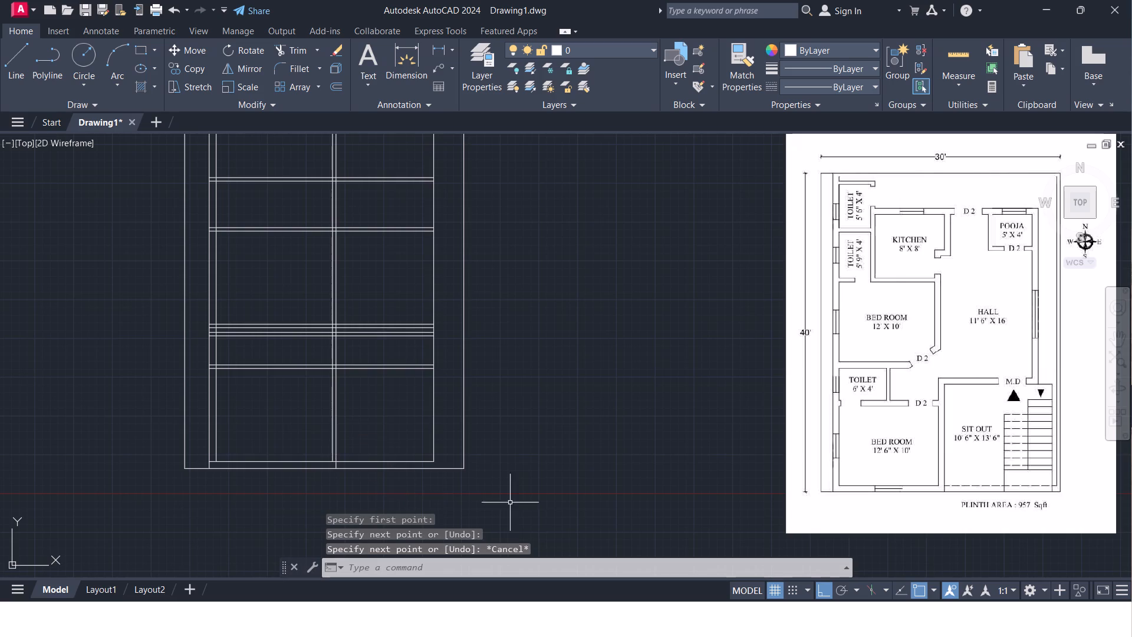
Draw a 9" vertical line from the inner outline's southeast corner south to the plot outline.
middle_click_drag(455, 479, 435, 468)
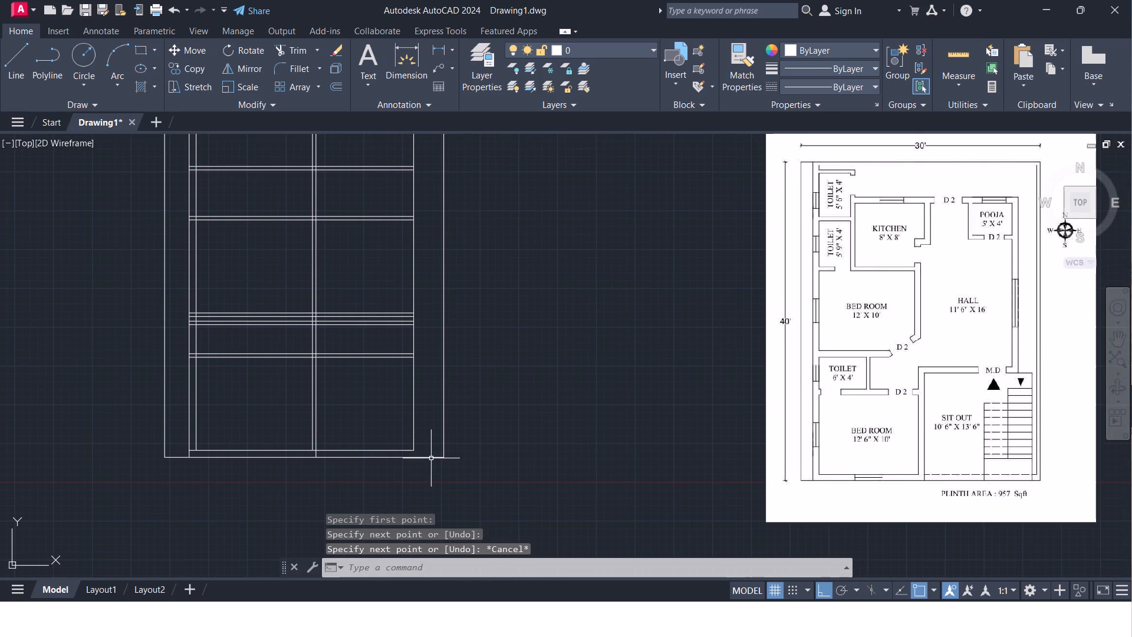
key("l")
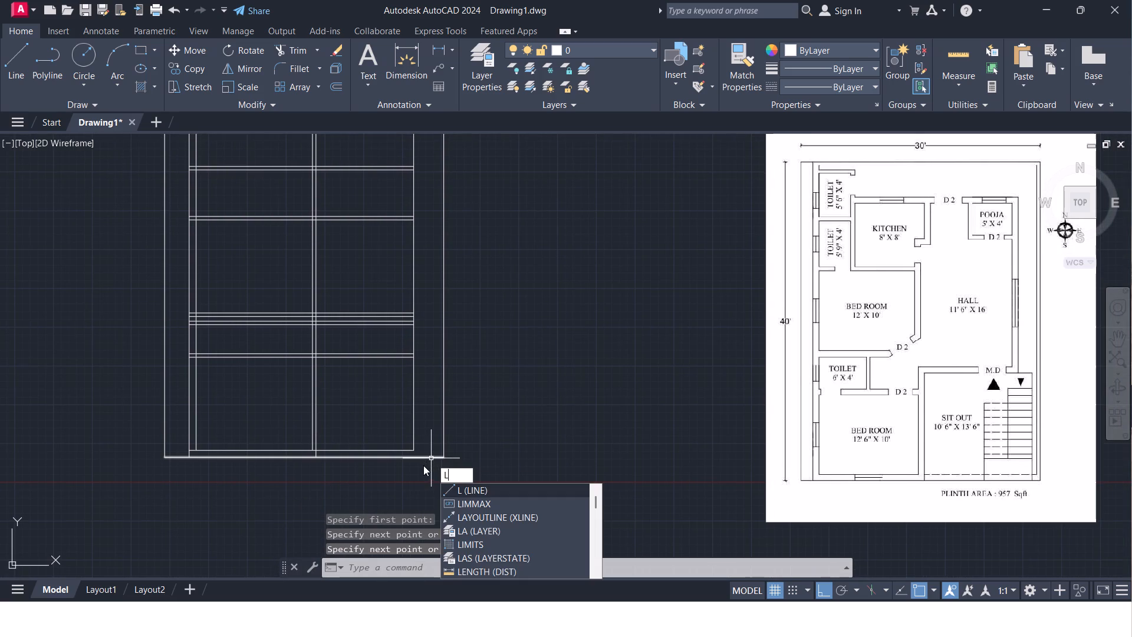
key("Return")
left_click(412, 448)
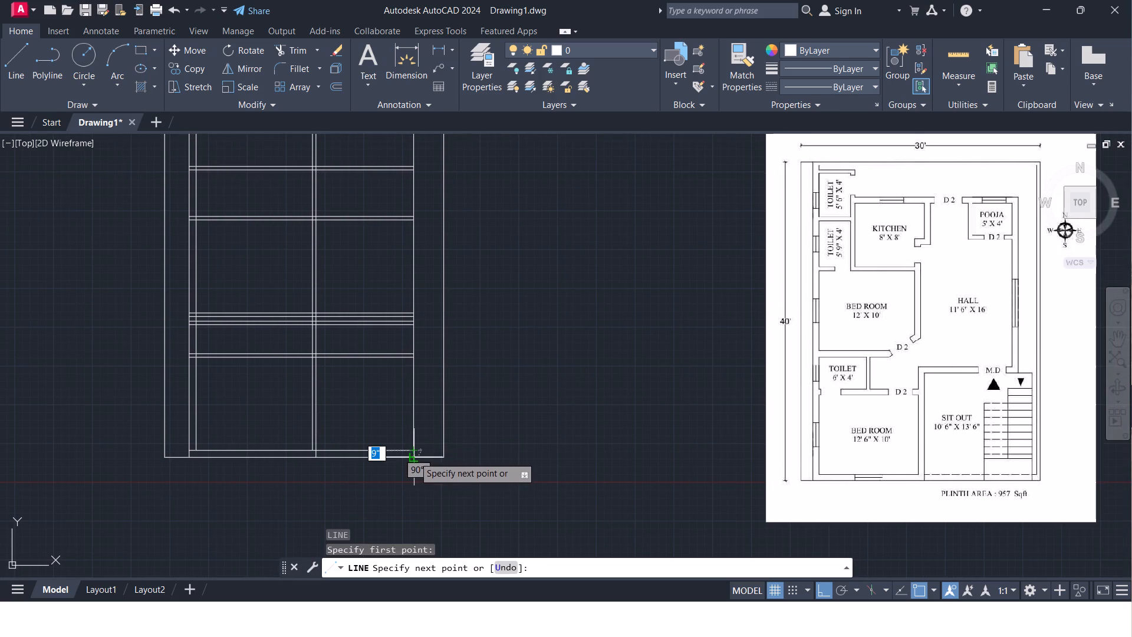
left_click(414, 457)
key("Escape")
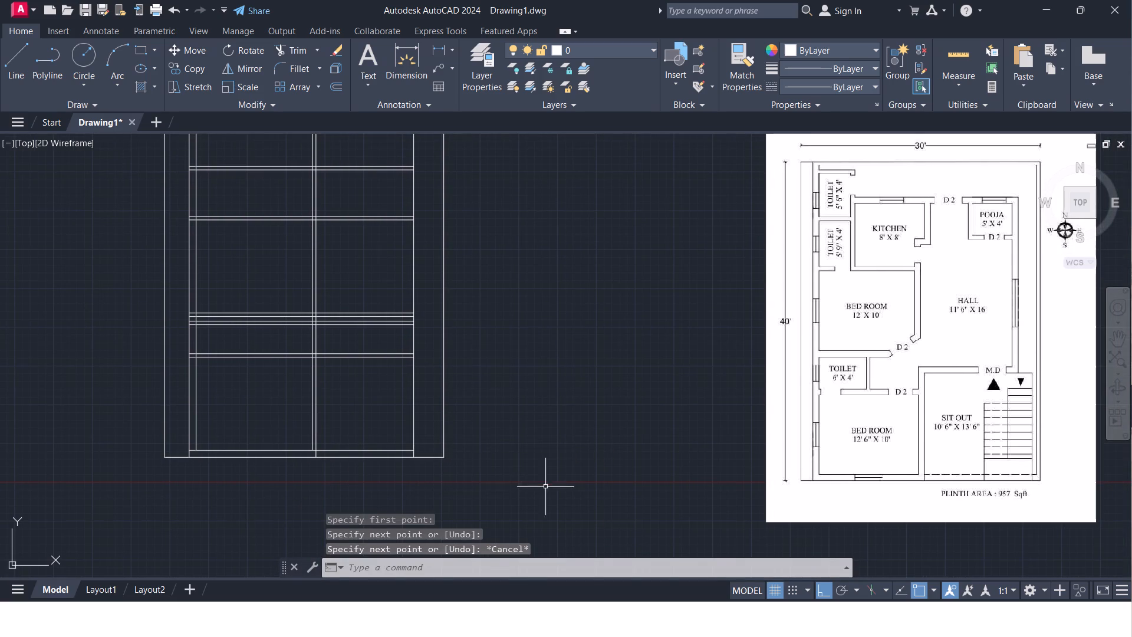
Offset the west wall's inner line 6' east, and offset the new line 4.5" east to form the toilet's partition.
scroll(513, 480, "down", 1)
scroll(508, 469, "up", 1)
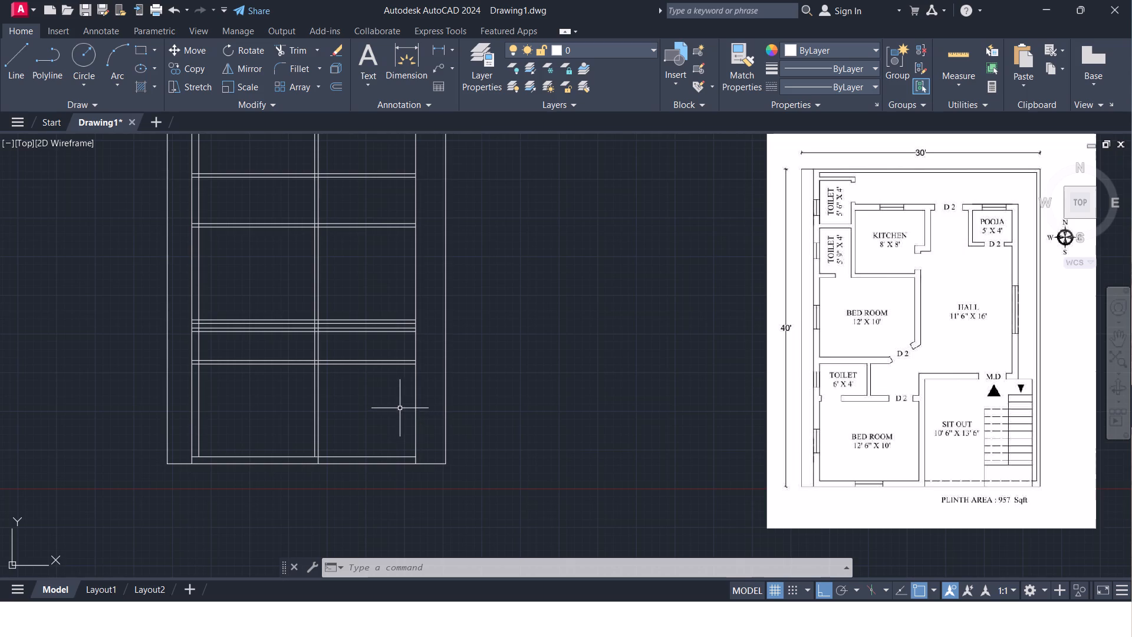
middle_click_drag(399, 408, 462, 408)
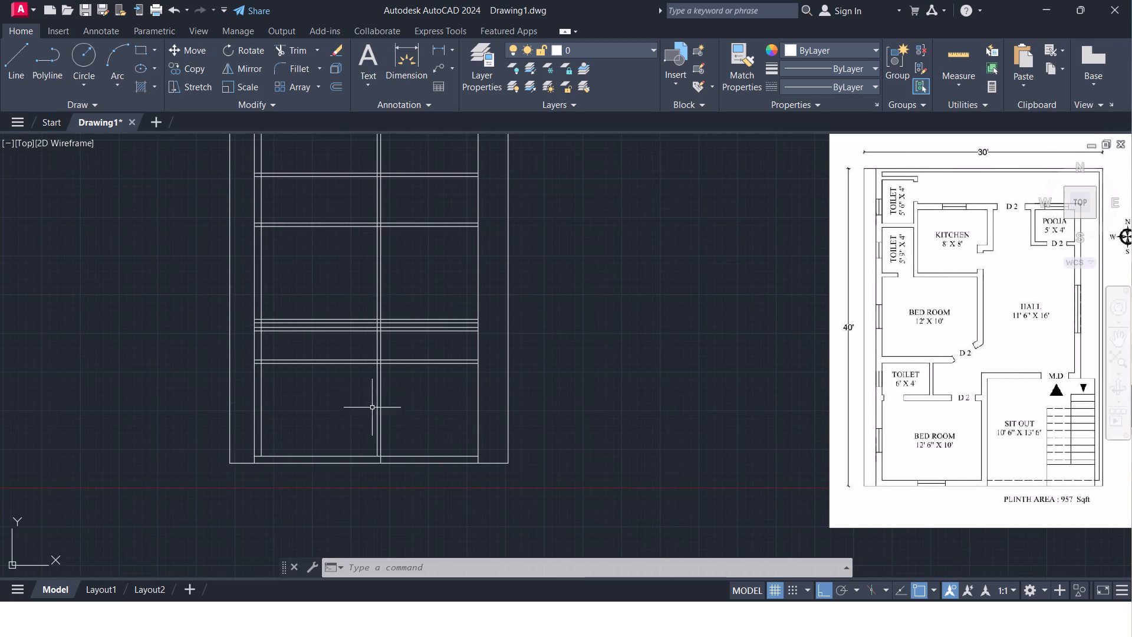
middle_click_drag(405, 408, 390, 443)
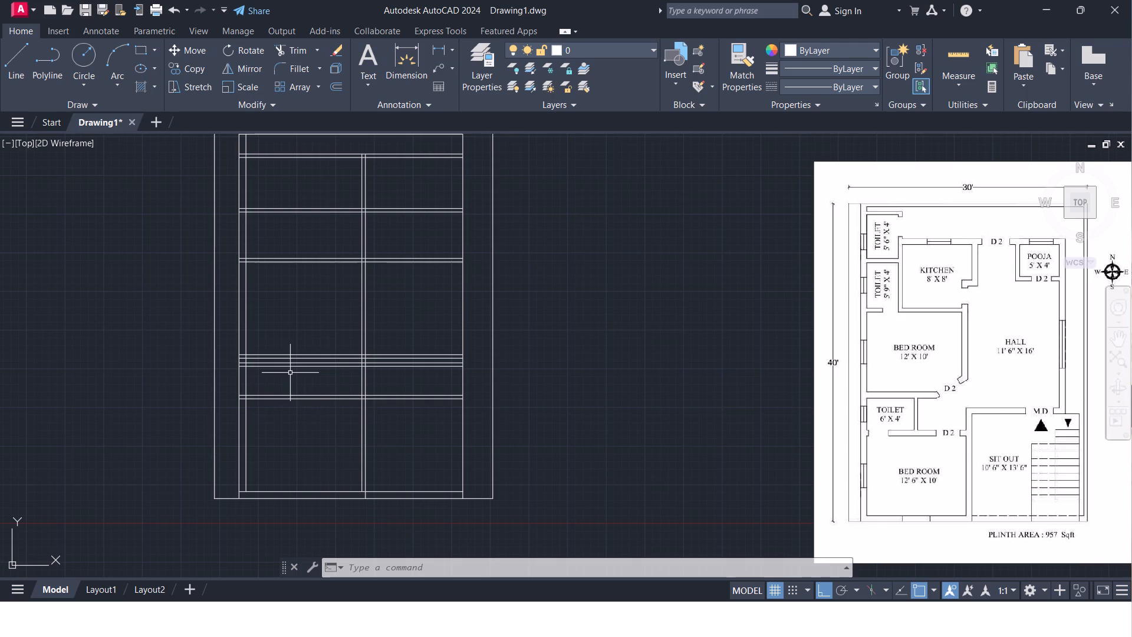
key("o")
key("Return")
key("Return")
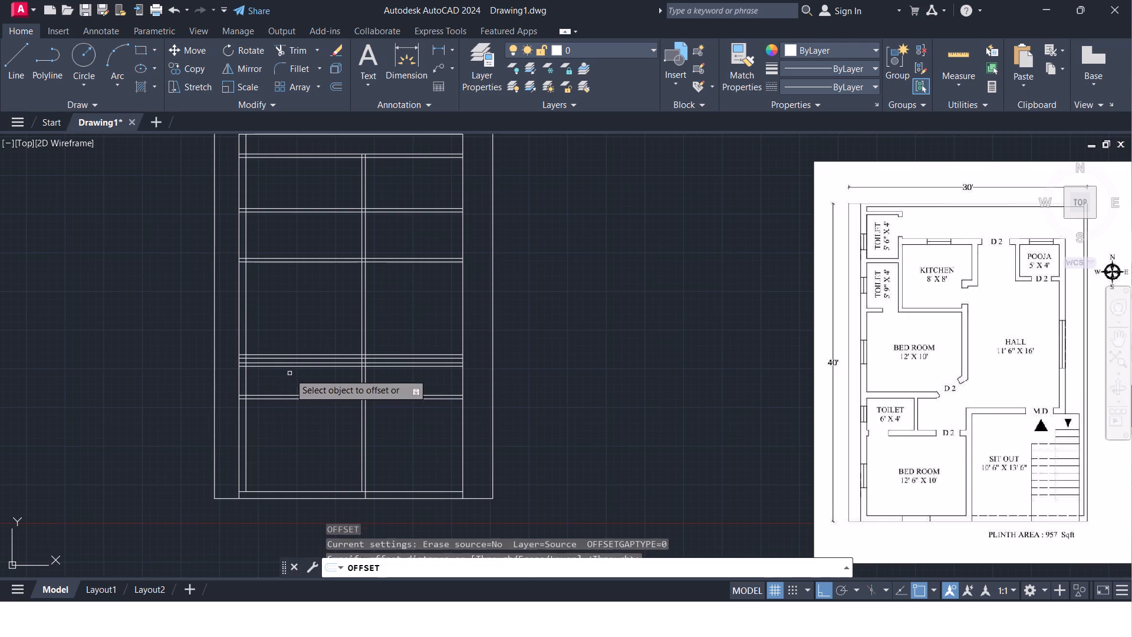
left_click(246, 381)
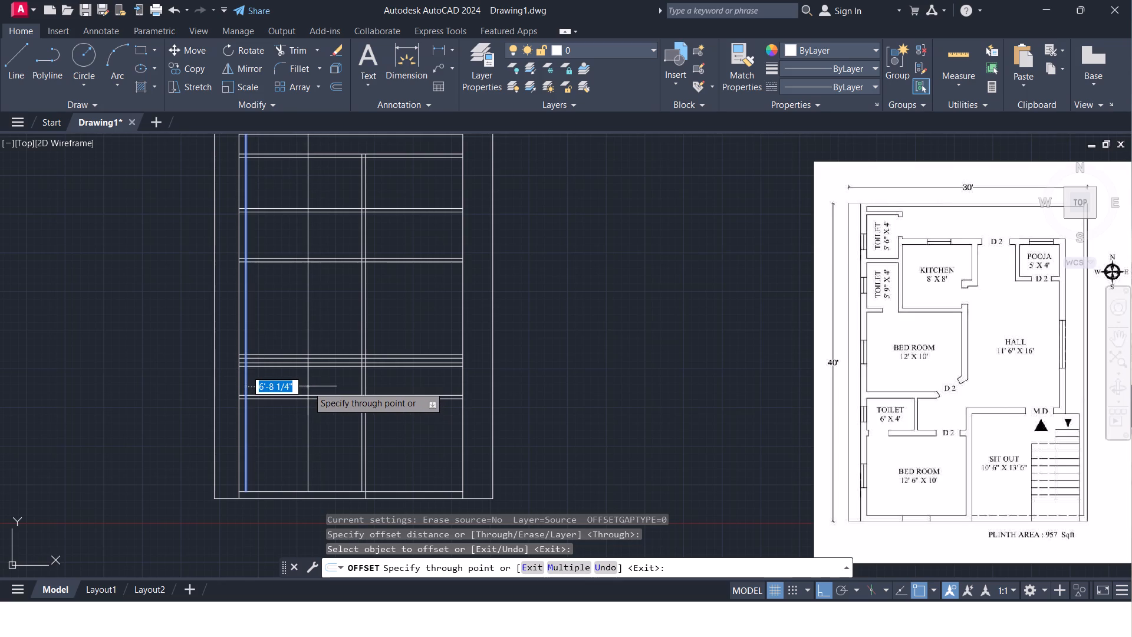
type("6'")
key("Return")
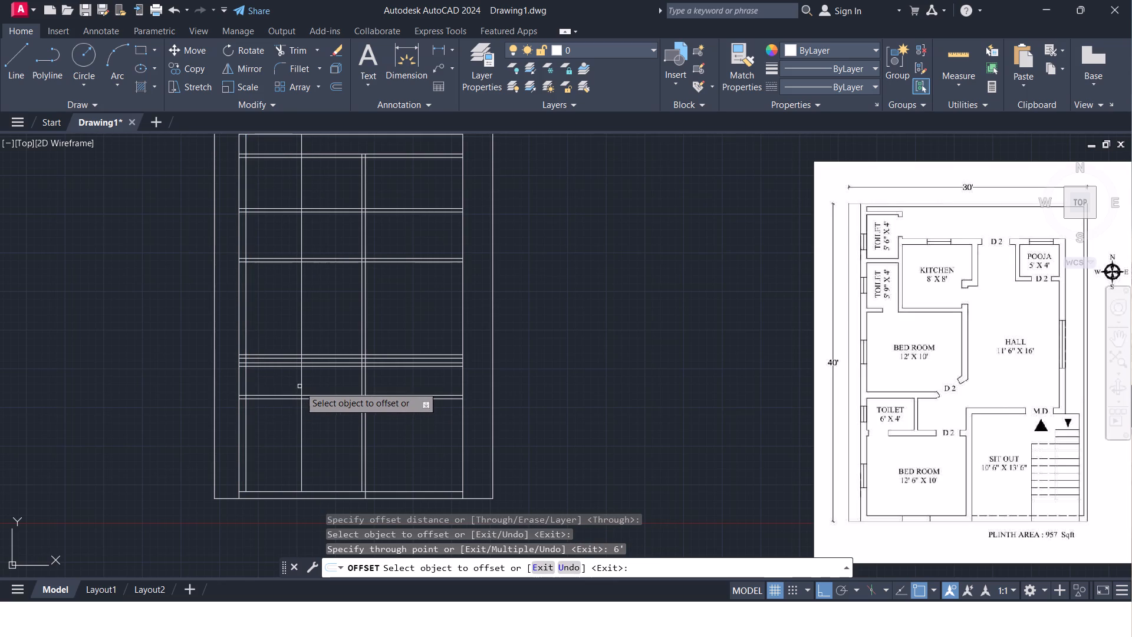
left_click(302, 382)
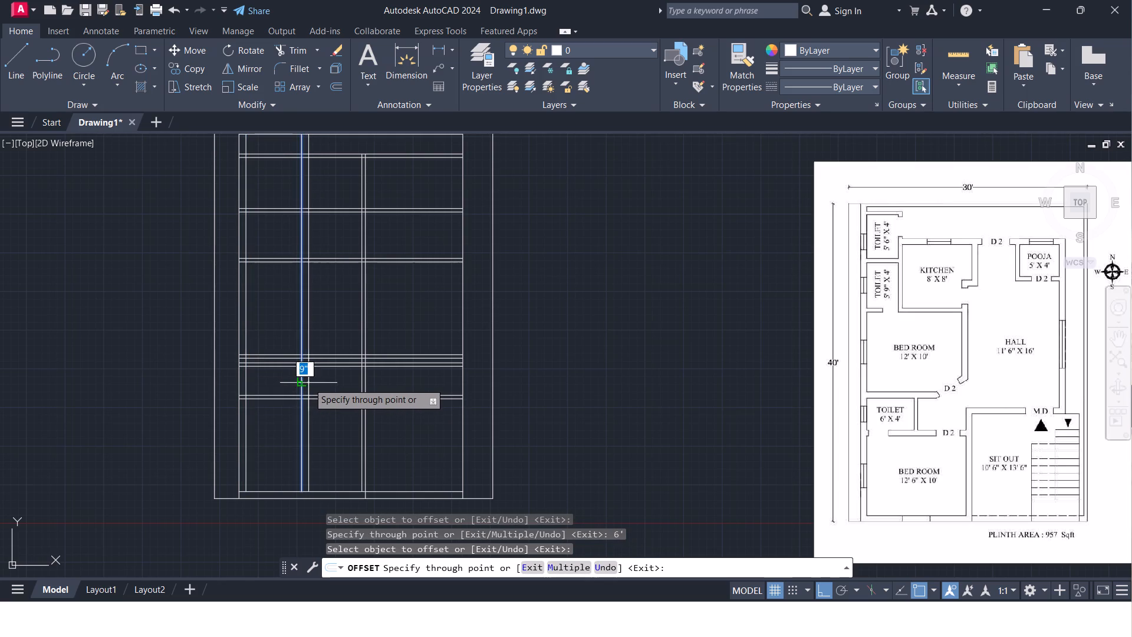
type("4.5")
key("shift+quotedbl")
key("Return")
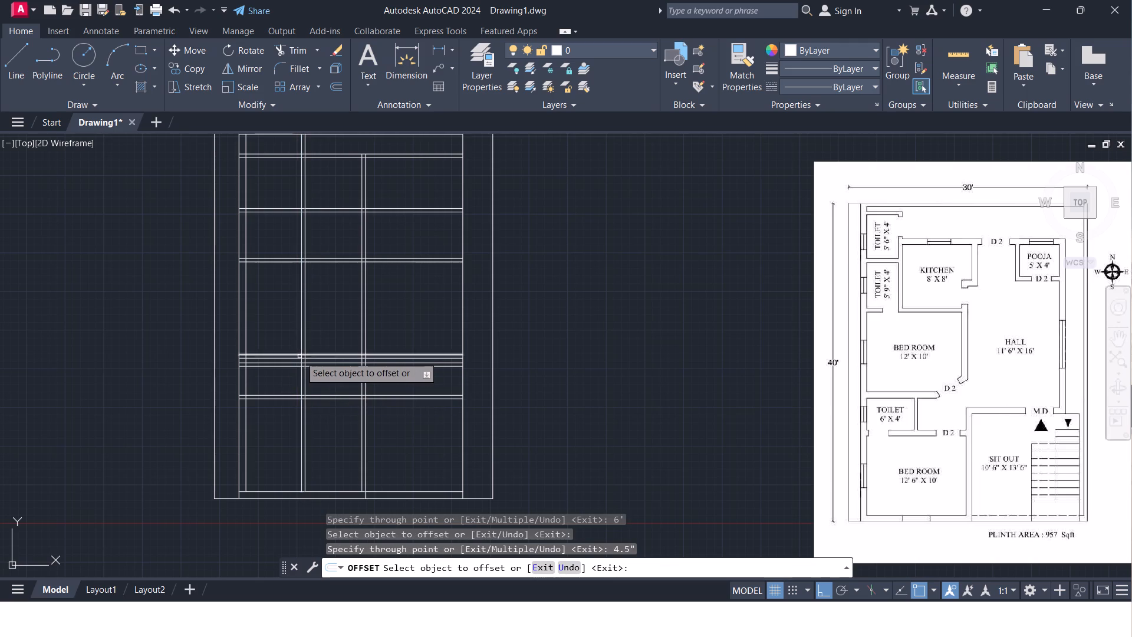
scroll(302, 360, "up", 1)
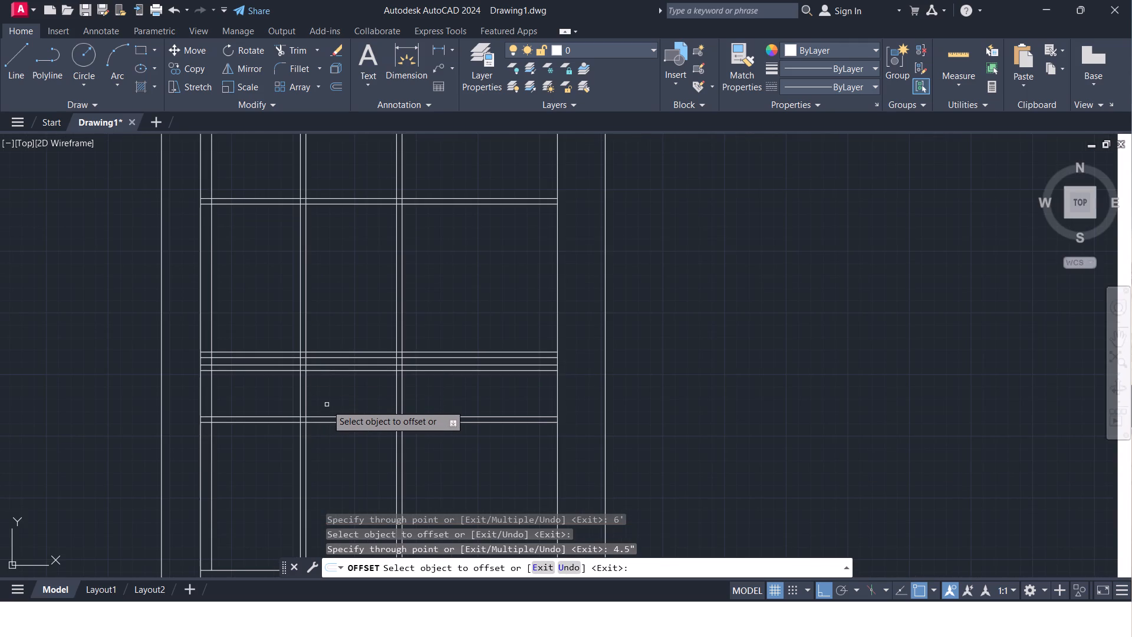
key("Escape")
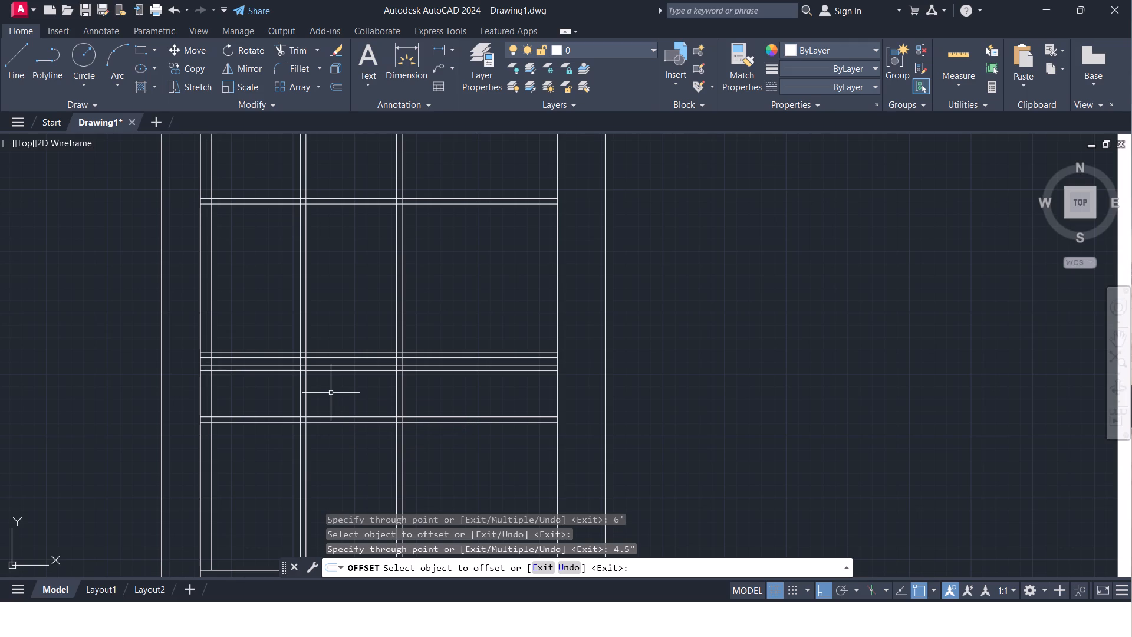
Trim the toilet partition's two vertical lines in the gap between the two closely spaced horizontal walls north of the toilet.
type("tr")
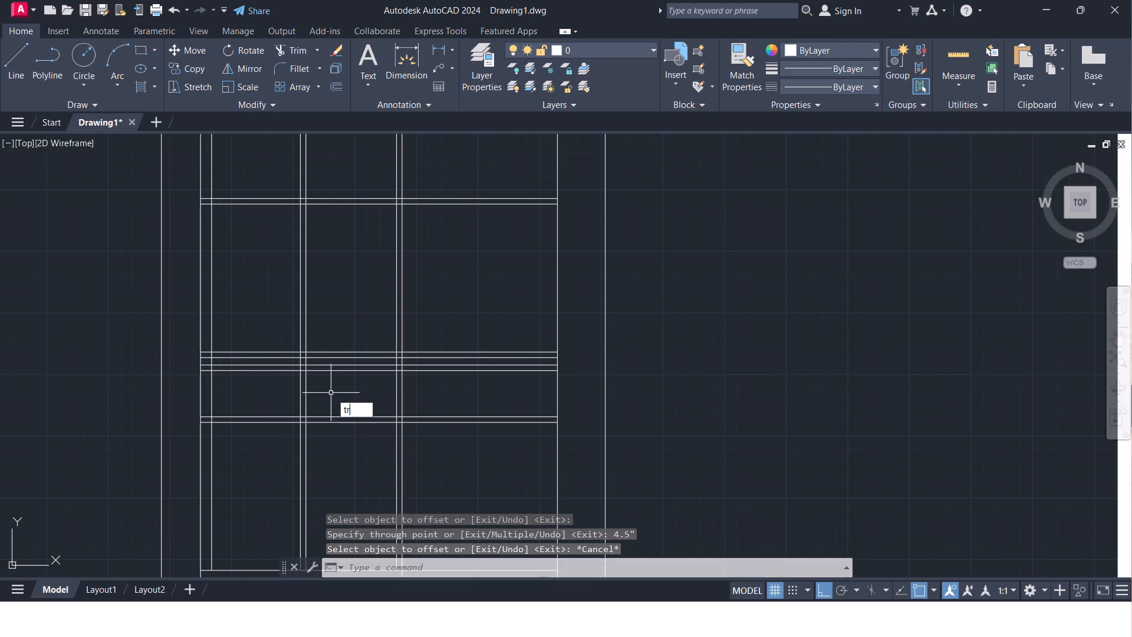
key("Return")
key("Return")
scroll(312, 360, "up", 1)
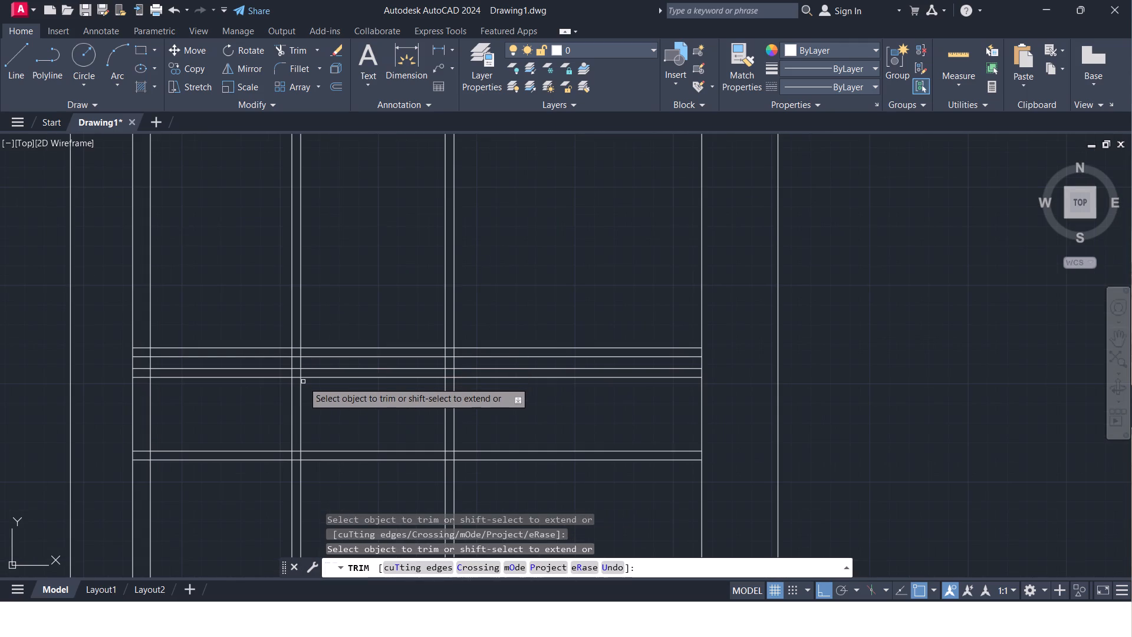
scroll(303, 381, "up", 1)
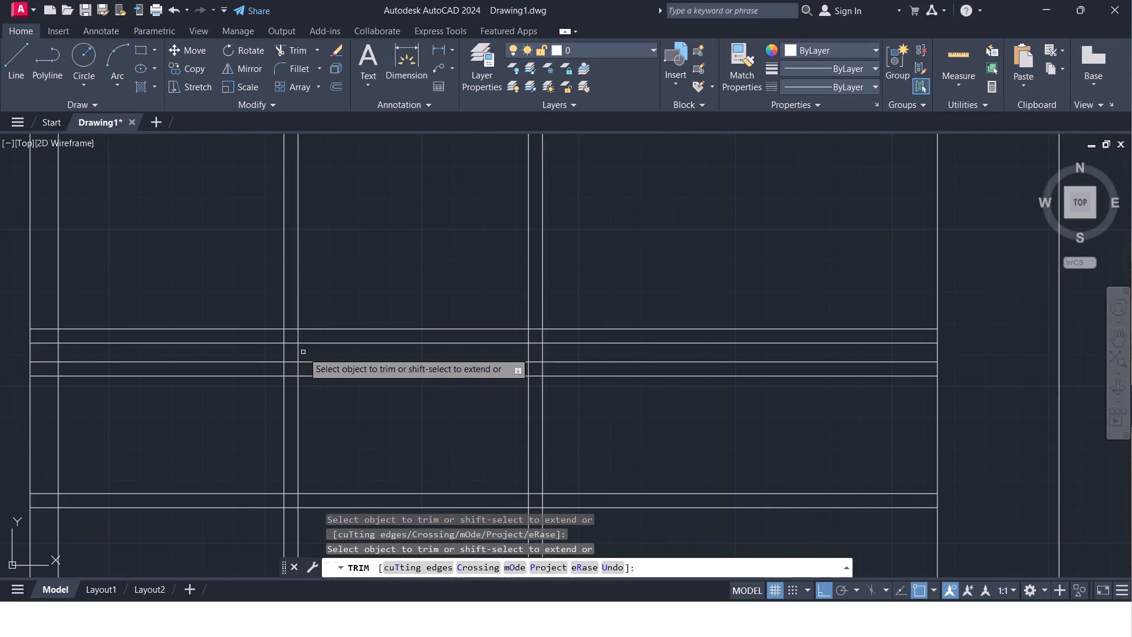
left_click(303, 352)
left_click(275, 352)
scroll(336, 427, "down", 1)
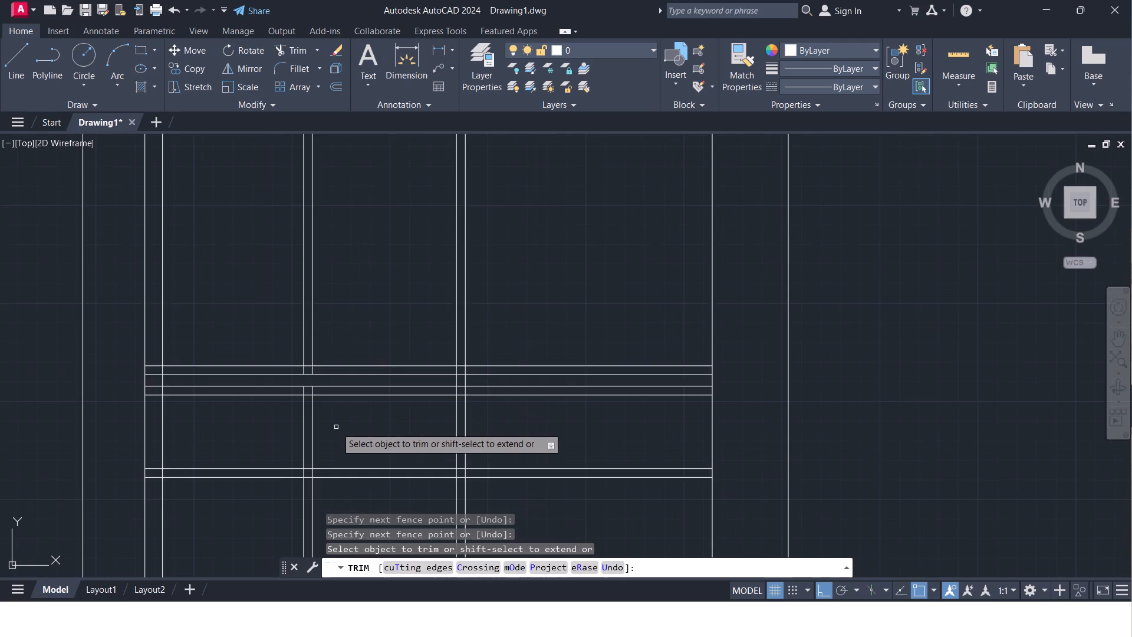
Trim the toilet partition's two vertical lines south of the toilet's south wall.
middle_click_drag(336, 427, 328, 378)
scroll(317, 421, "up", 1)
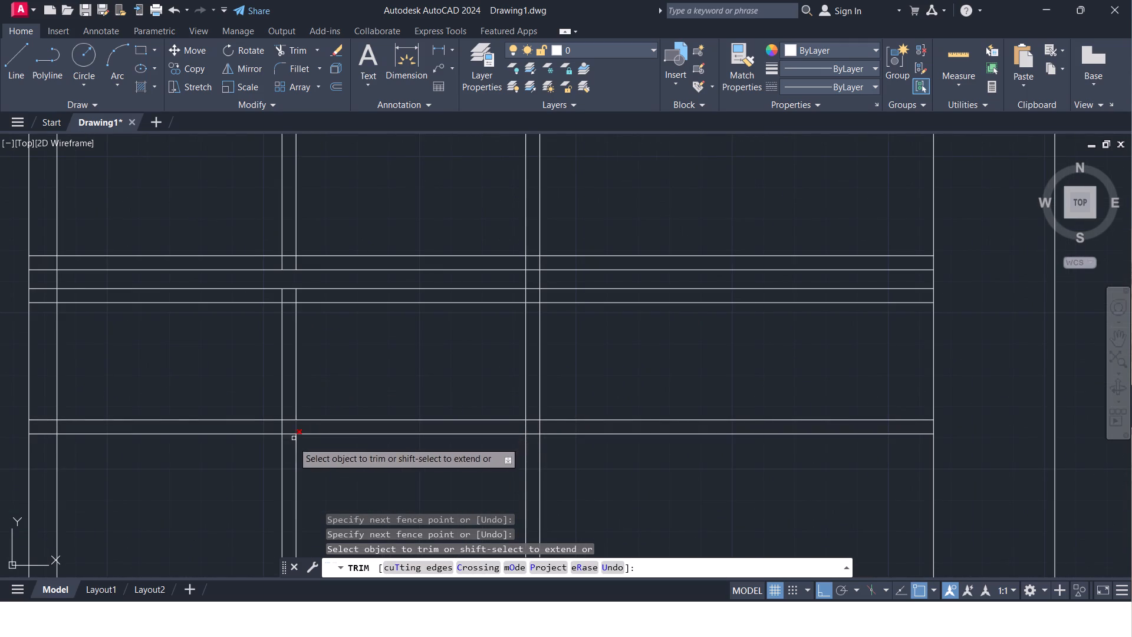
left_click(306, 447)
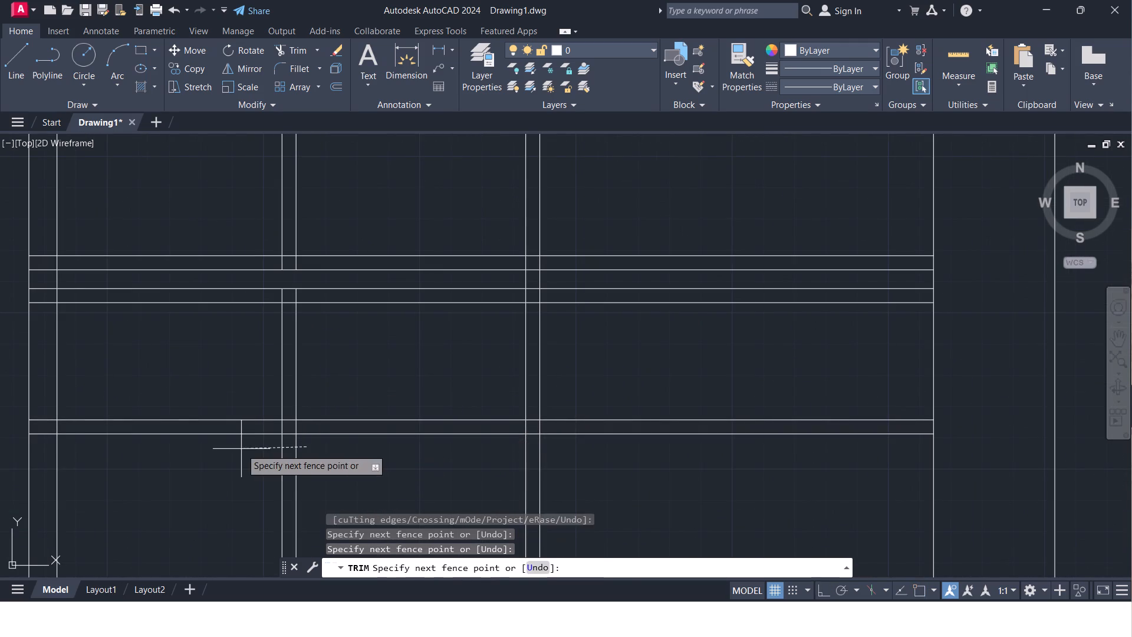
left_click(241, 449)
scroll(286, 474, "down", 2)
middle_click_drag(292, 458, 303, 322)
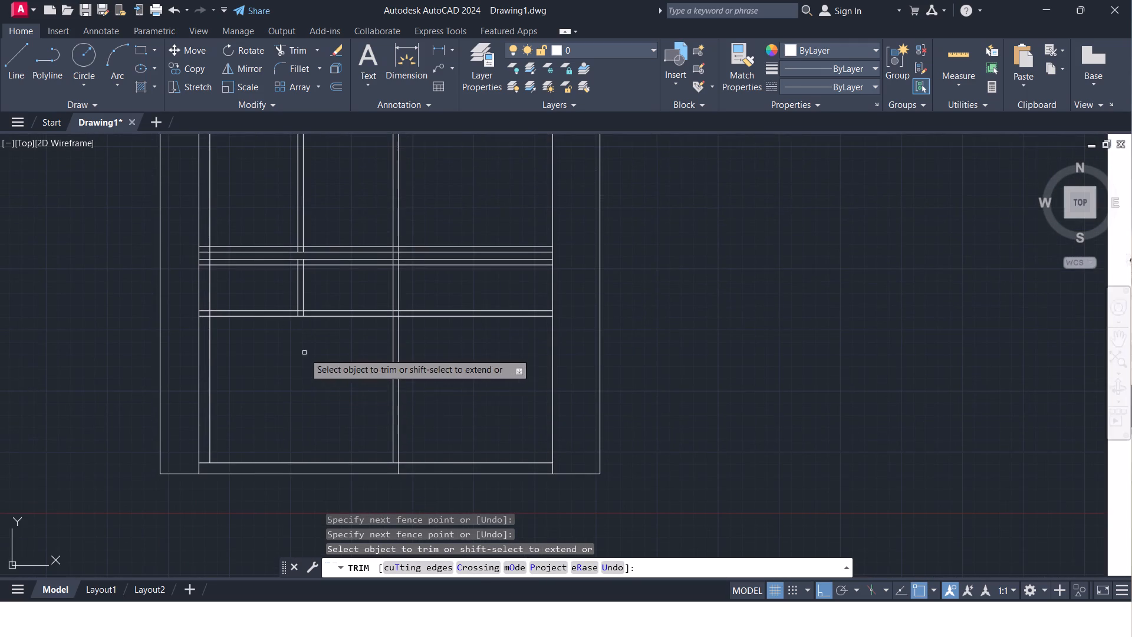
middle_click_drag(304, 353, 297, 441)
key("Escape")
Erase the two leftover partition line segments north of the closely spaced horizontal walls.
left_click(317, 309)
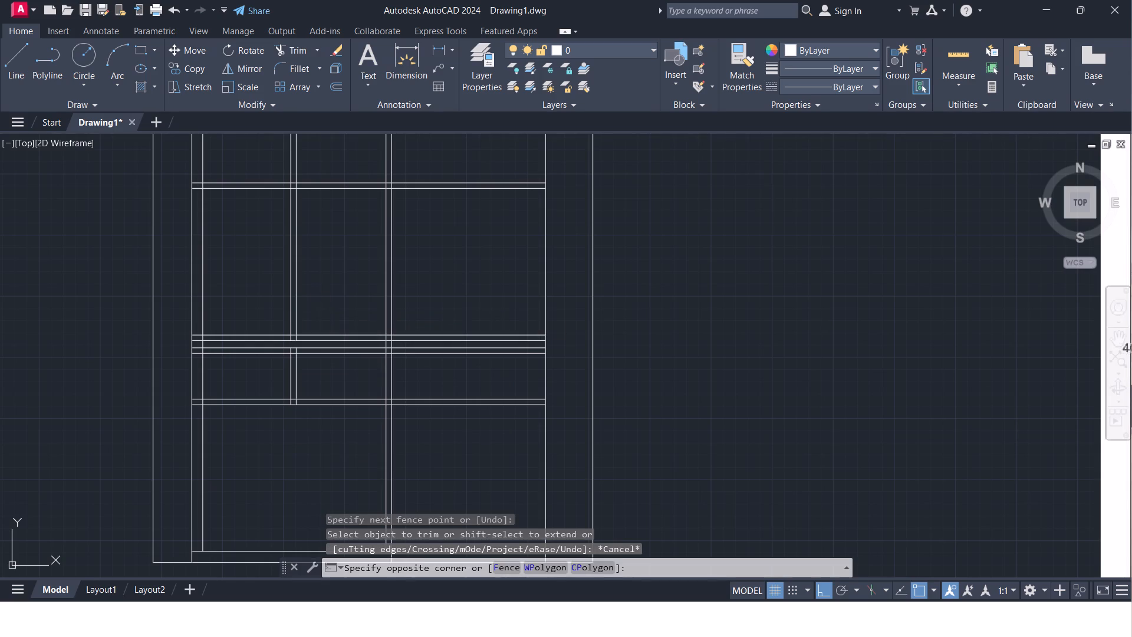
left_click(290, 287)
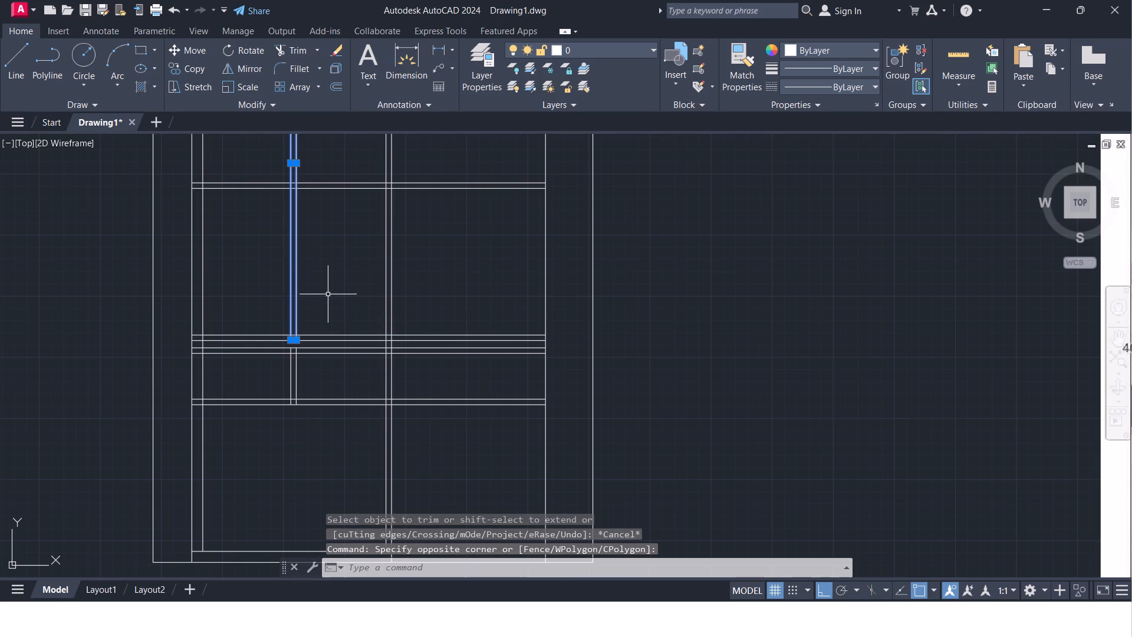
key("Delete")
Extend both toilet partition lines north to the north line of the upper of the two closely spaced horizontal walls.
middle_click_drag(321, 312, 318, 379)
middle_click_drag(317, 435, 322, 393)
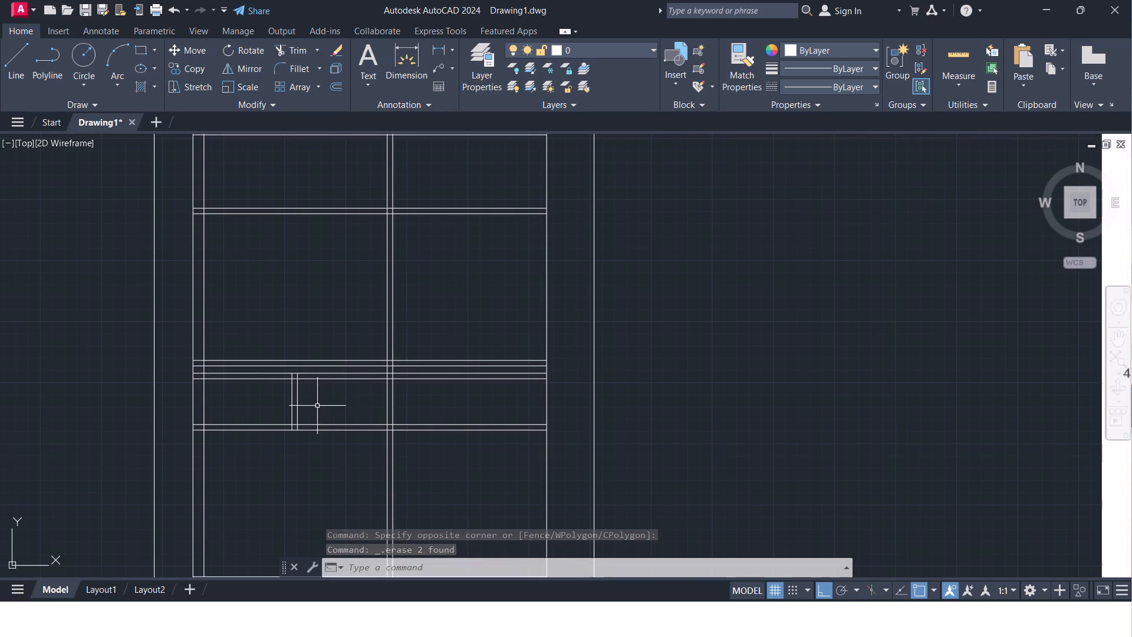
scroll(510, 407, "down", 2)
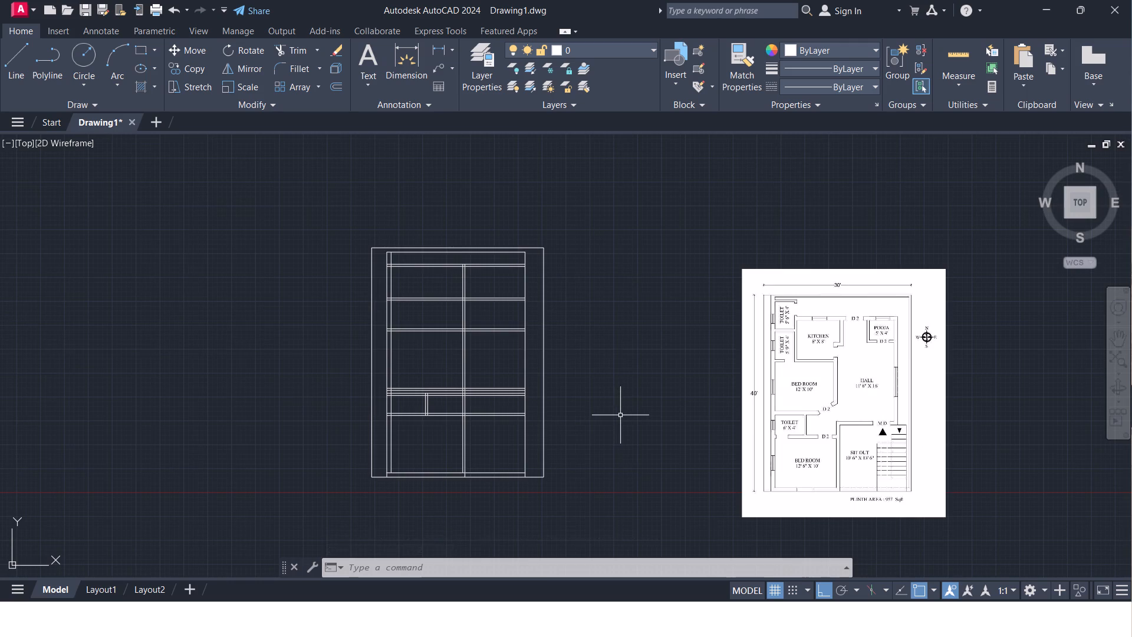
scroll(617, 419, "up", 1)
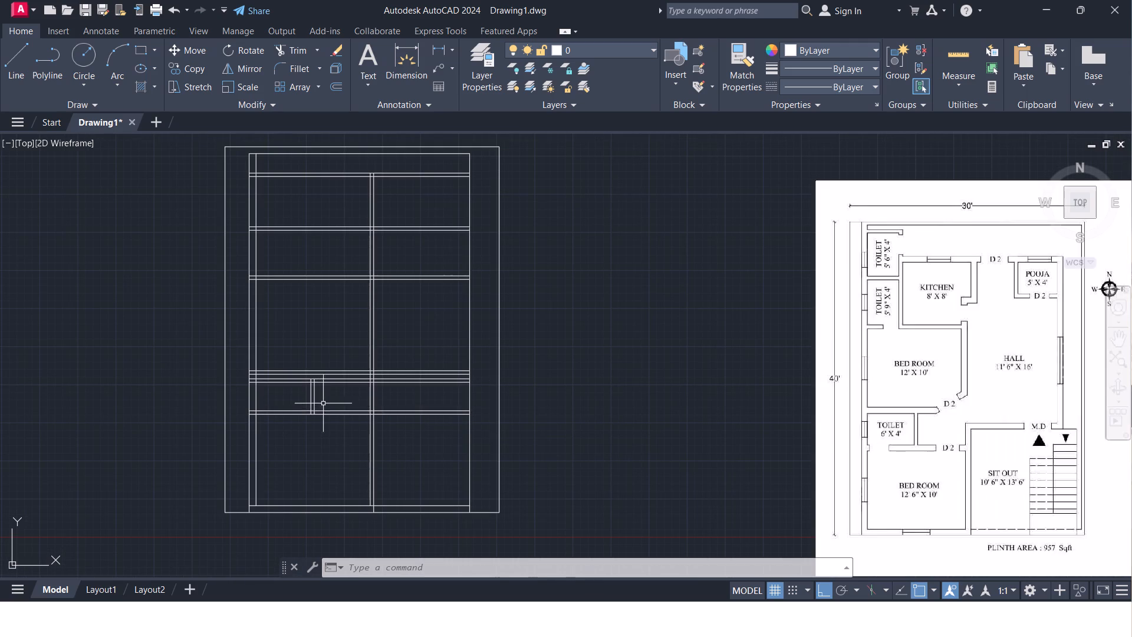
scroll(323, 403, "up", 2)
key("t")
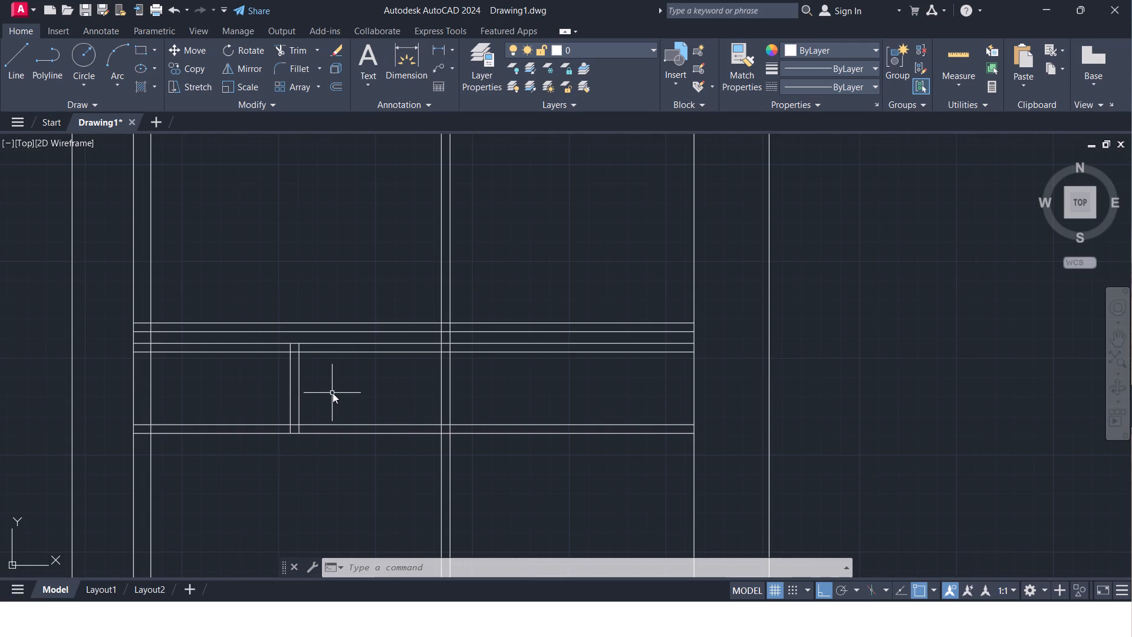
key("r")
key("Return")
key("Return")
scroll(301, 346, "up", 1)
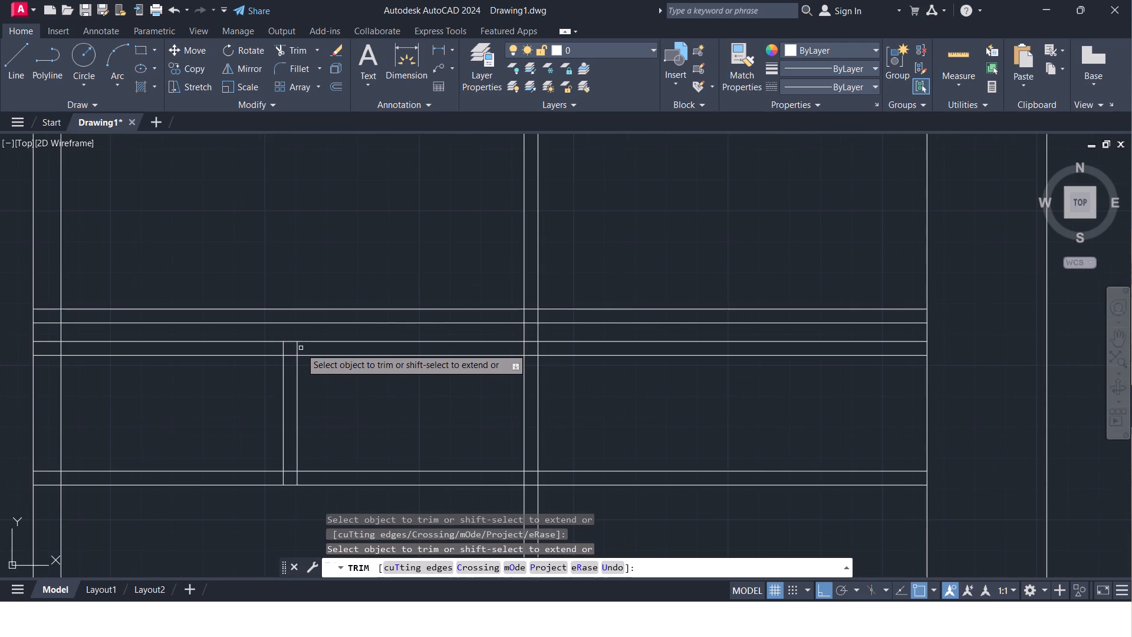
left_click(297, 350, "shift")
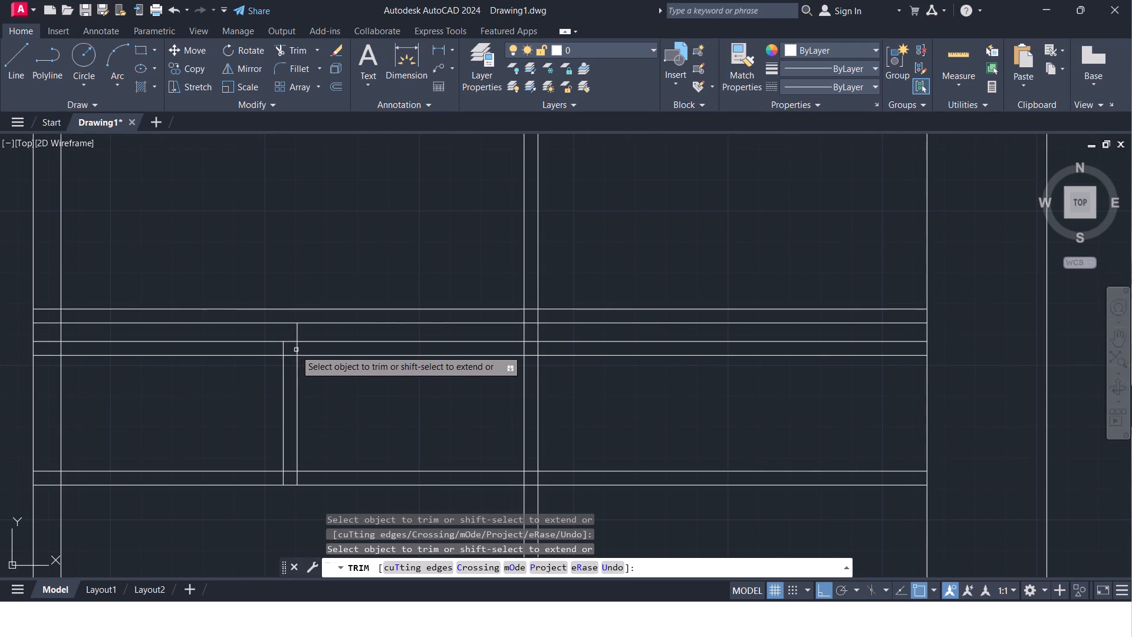
left_click(284, 352, "shift")
left_click(282, 335, "shift")
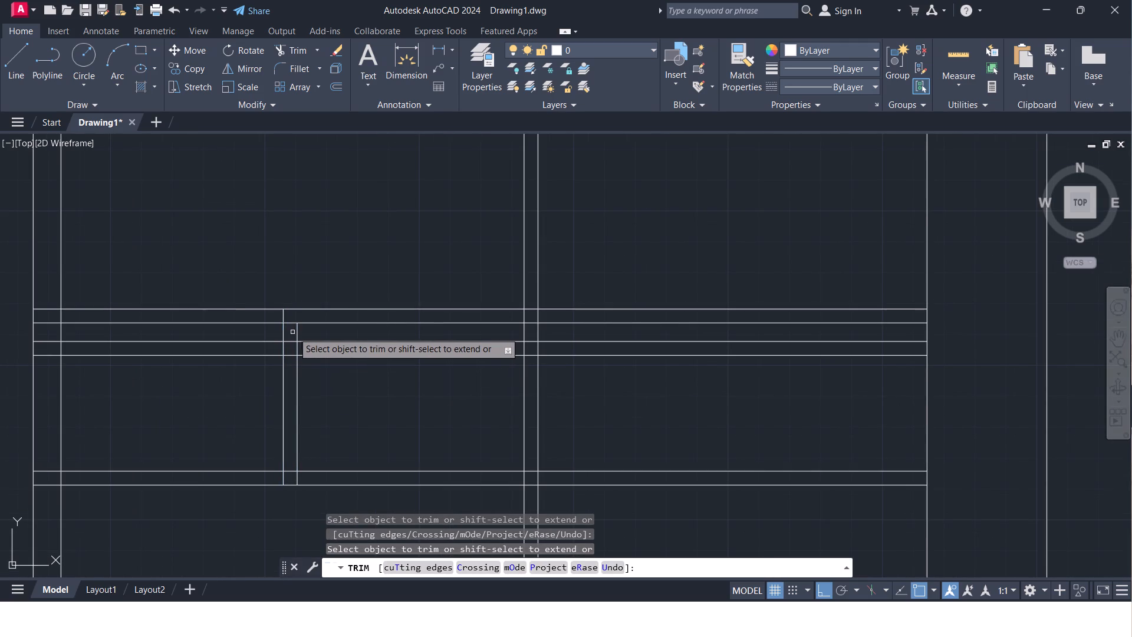
left_click(297, 331, "shift")
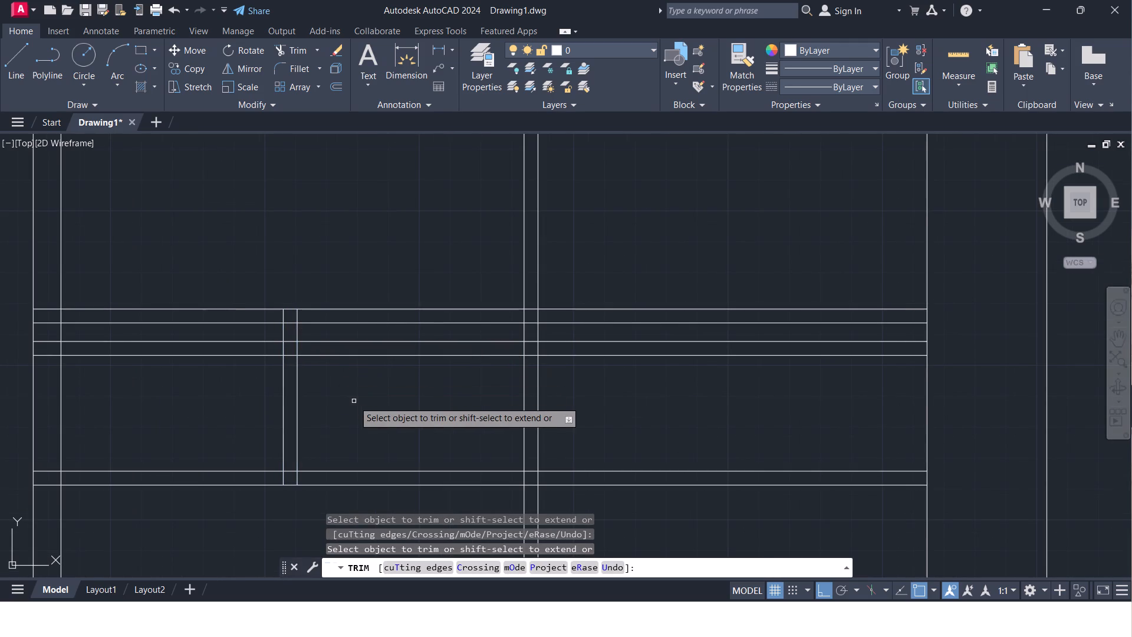
key("Escape")
Trim the lower closely spaced horizontal wall's two lines on both sides of the toilet partition, from the west wall to the long vertical partition.
type("tr")
key("Return")
key("Return")
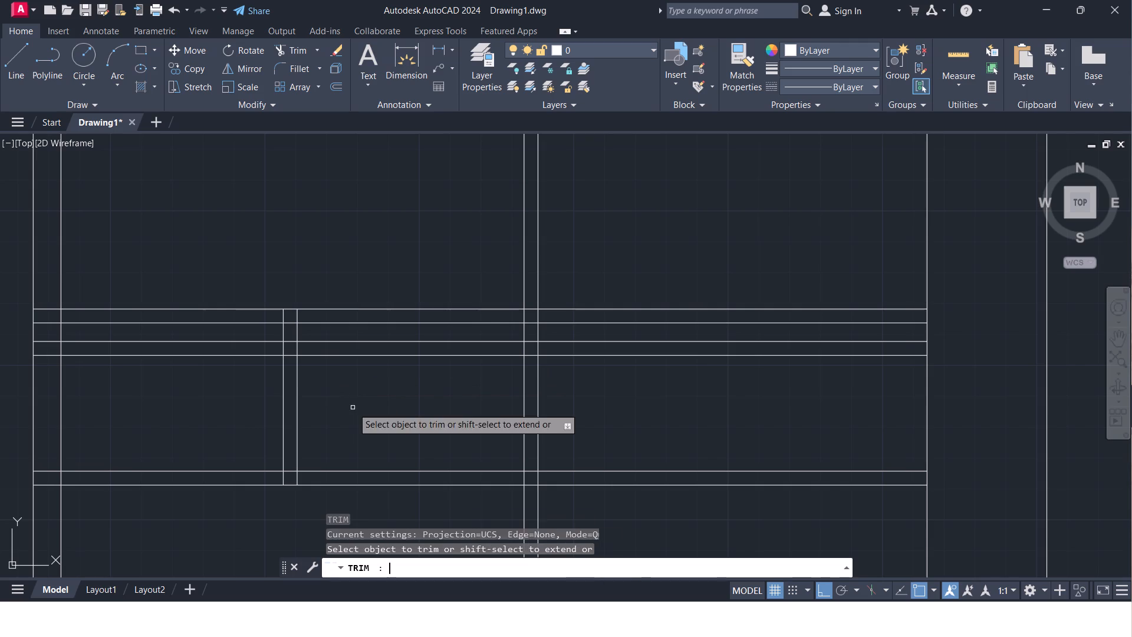
left_click(222, 367)
left_click(219, 340)
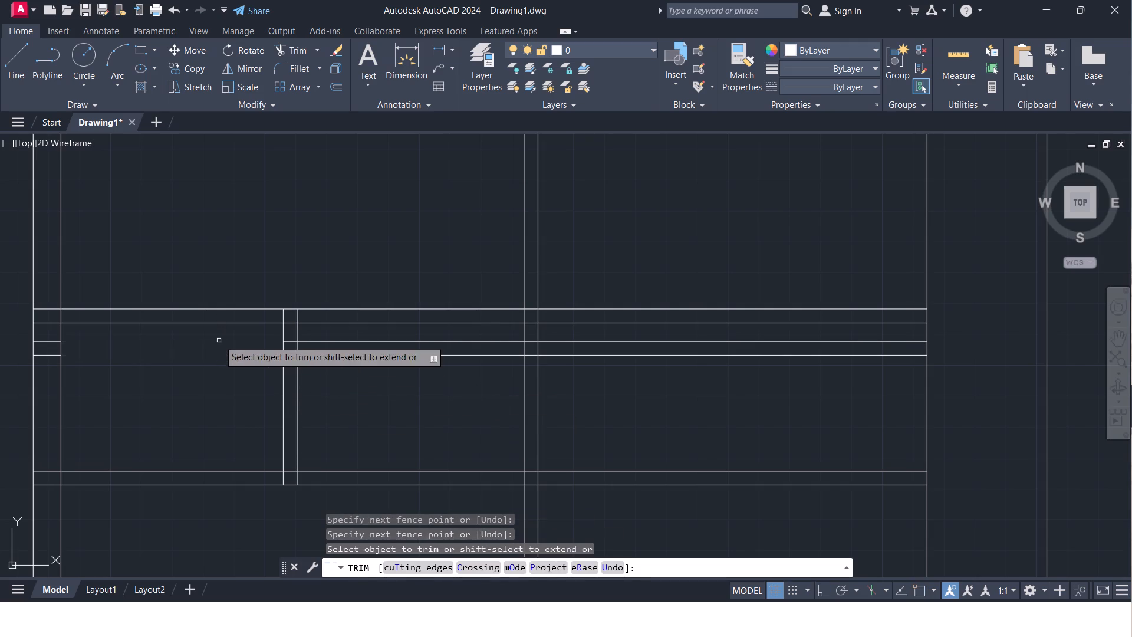
left_click(373, 376)
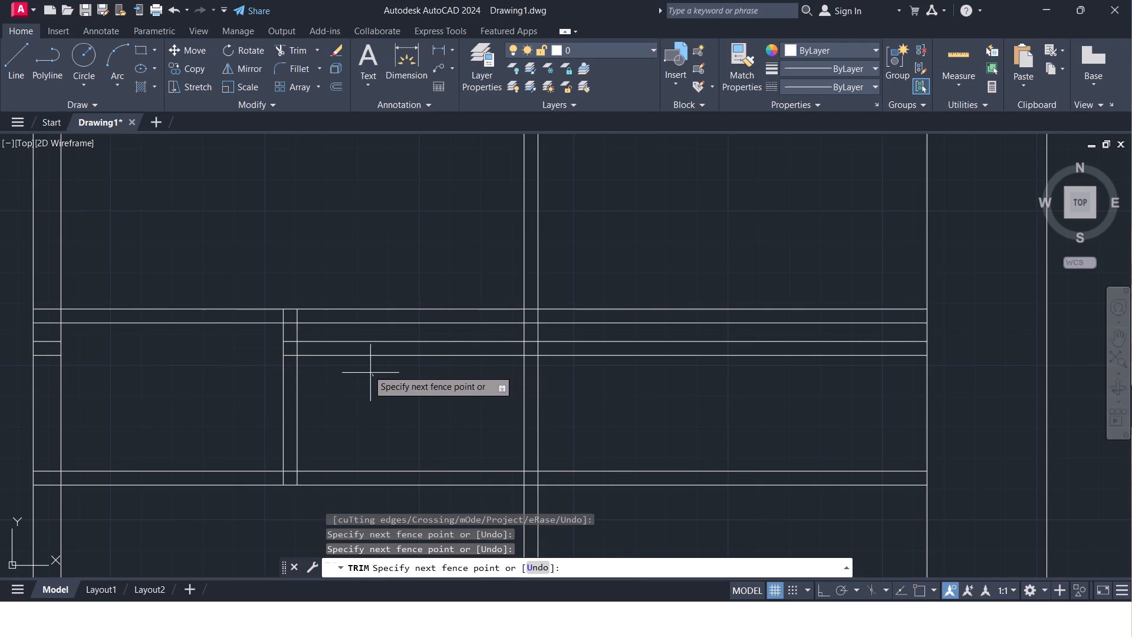
left_click(350, 339)
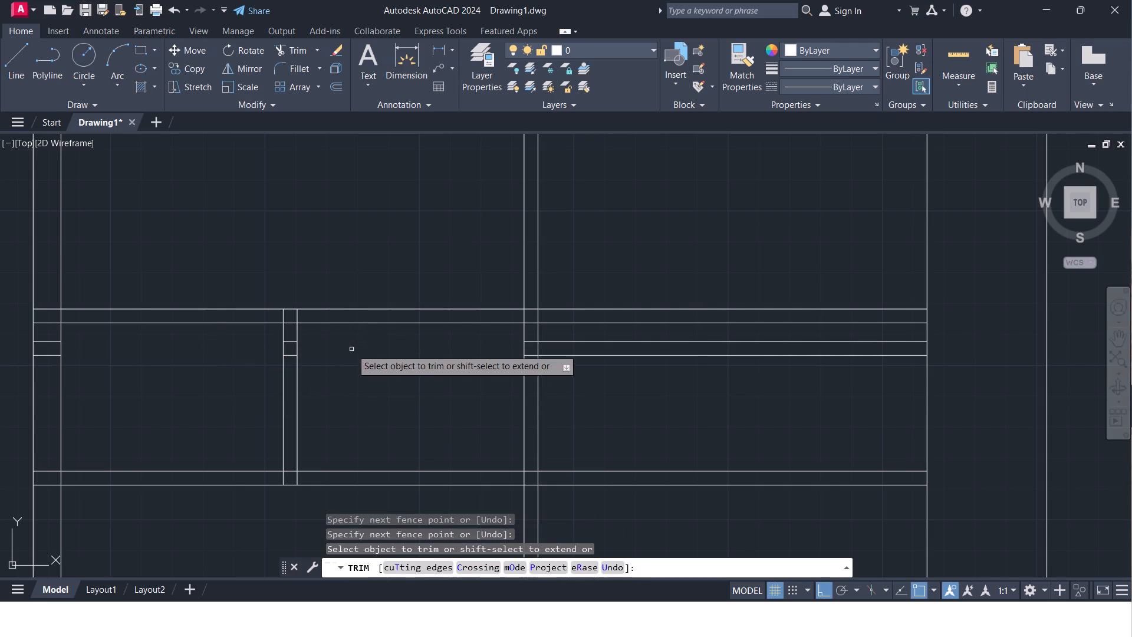
Trim the upper closely spaced horizontal wall's two lines between the long vertical partition and the inner outline's east line.
scroll(545, 390, "down", 2)
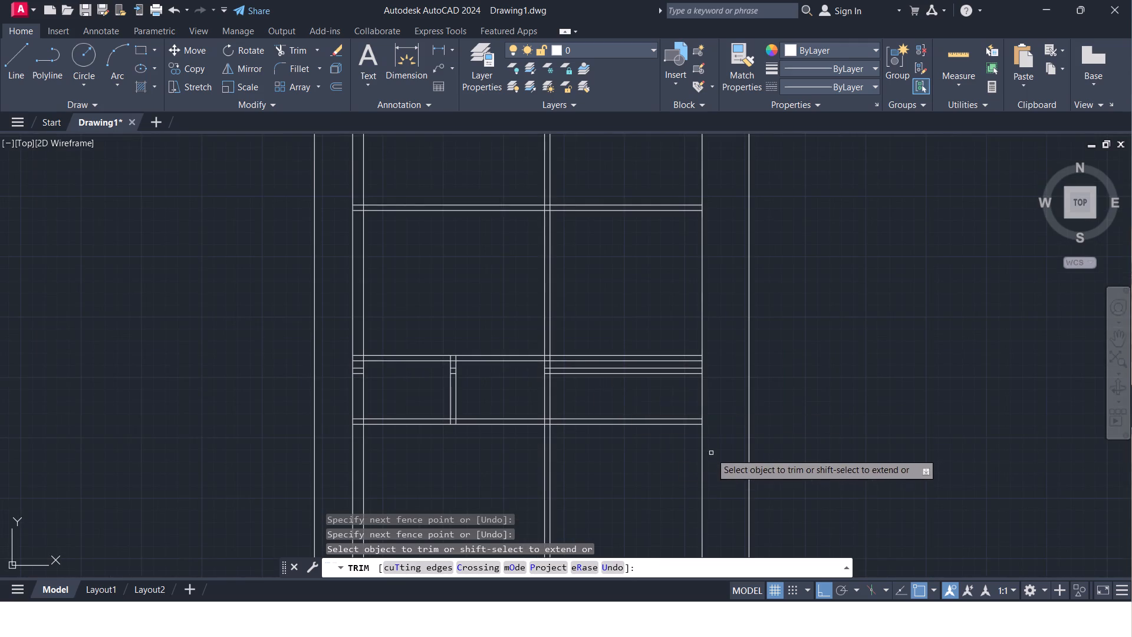
scroll(711, 453, "down", 2)
middle_click_drag(777, 428, 554, 338)
scroll(629, 358, "up", 1)
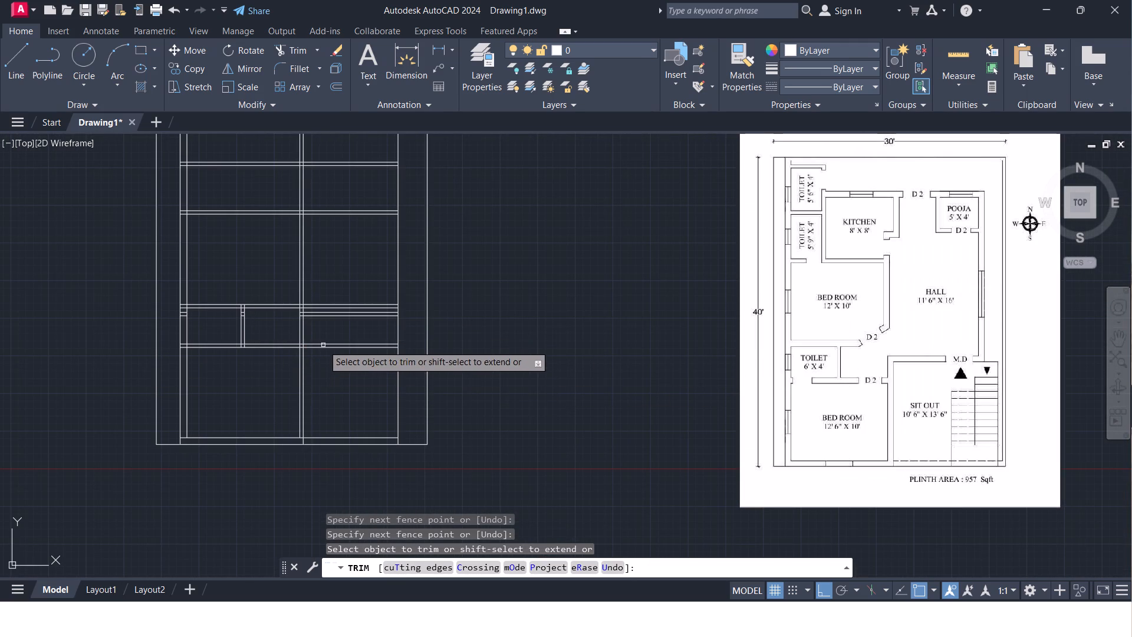
scroll(318, 313, "up", 2)
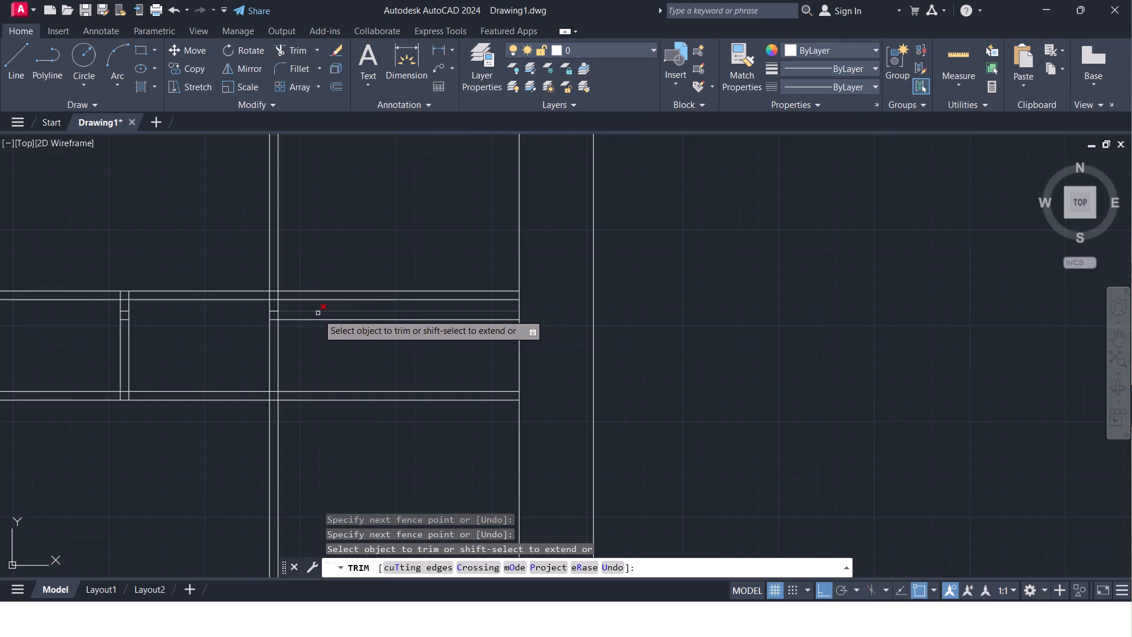
left_click(356, 304)
left_click(350, 279)
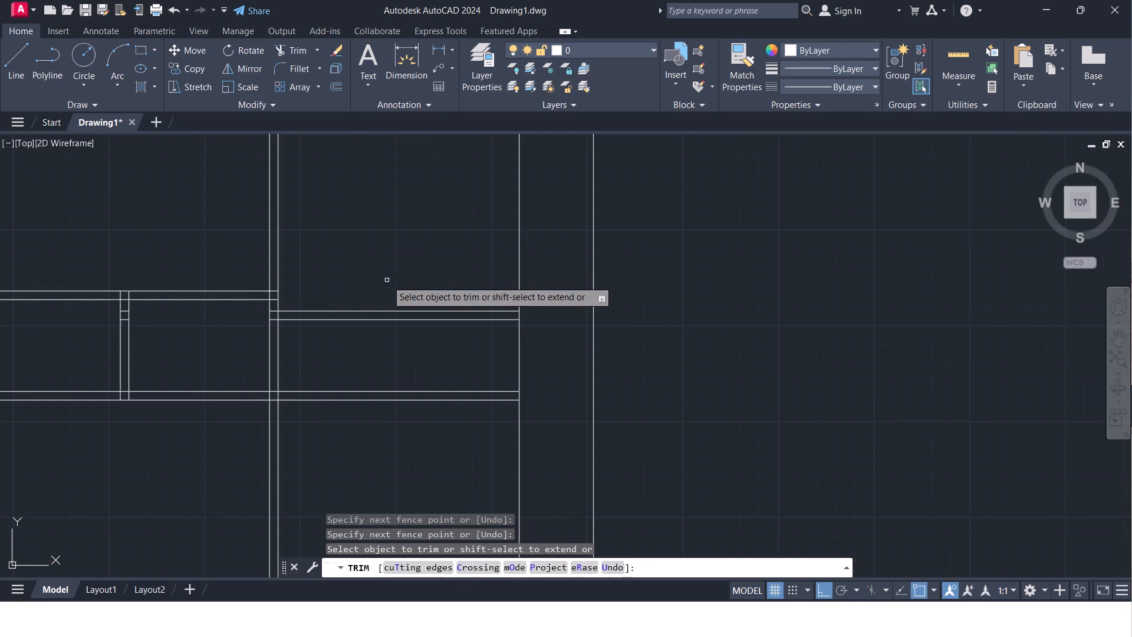
Trim the toilet south wall's two lines east of the long vertical partition, clearing them from the sit-out area.
scroll(386, 281, "down", 2)
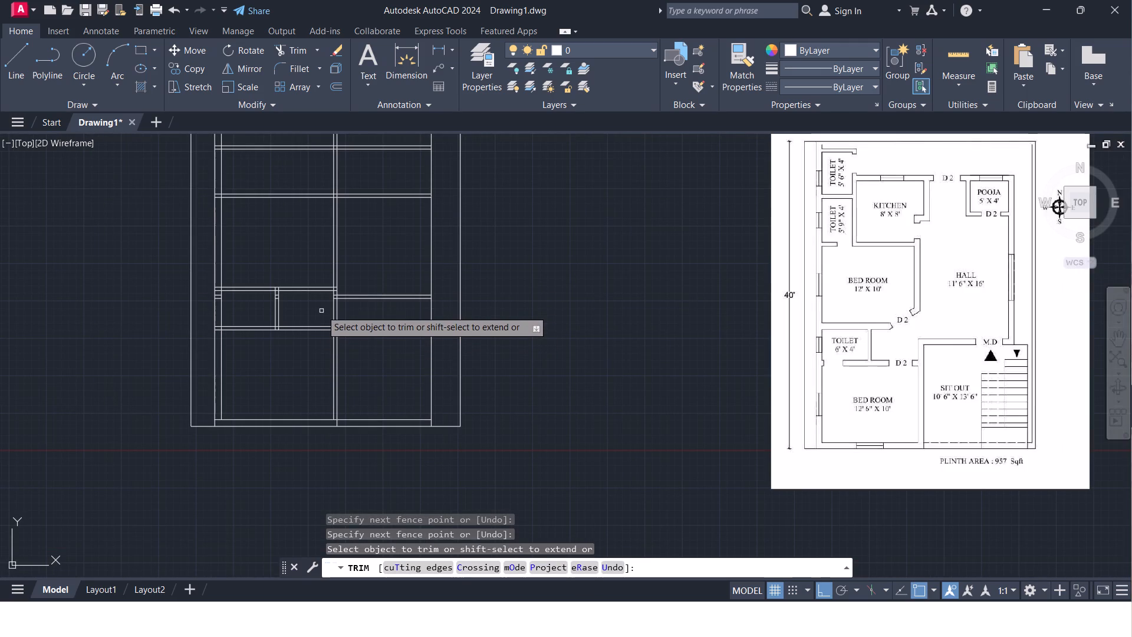
middle_click_drag(320, 311, 321, 343)
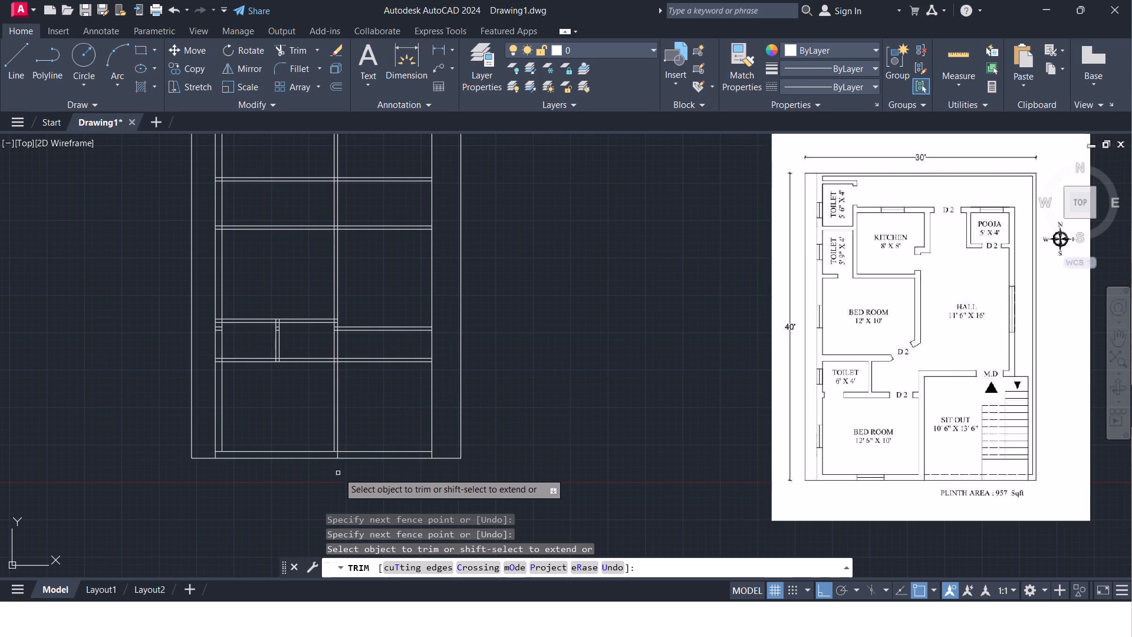
left_click(364, 377)
left_click(356, 347)
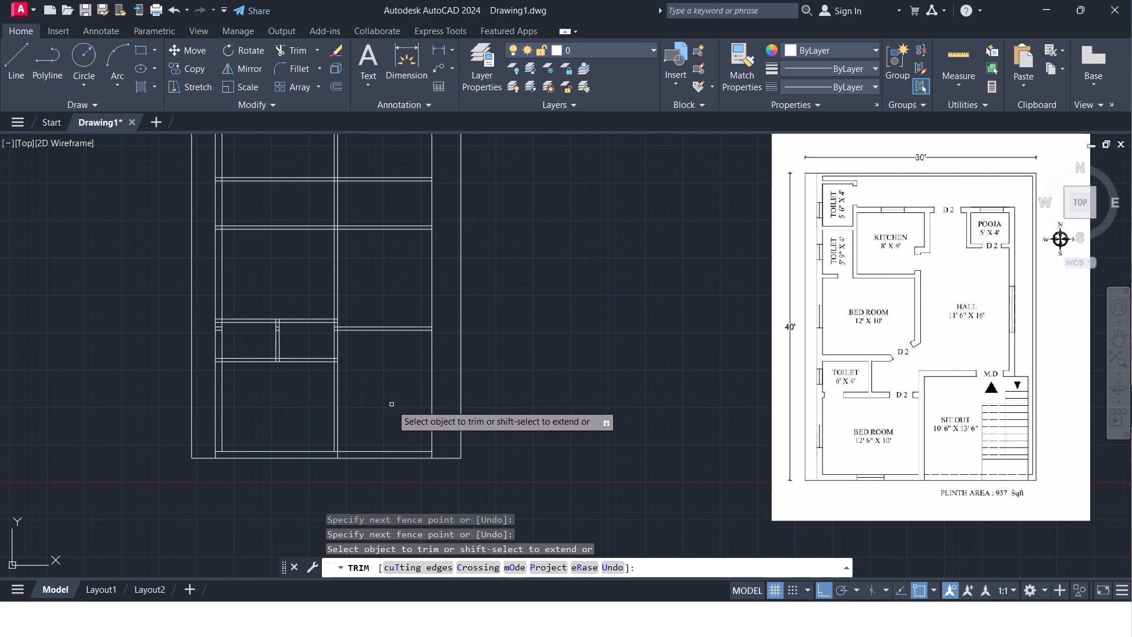
key("Escape")
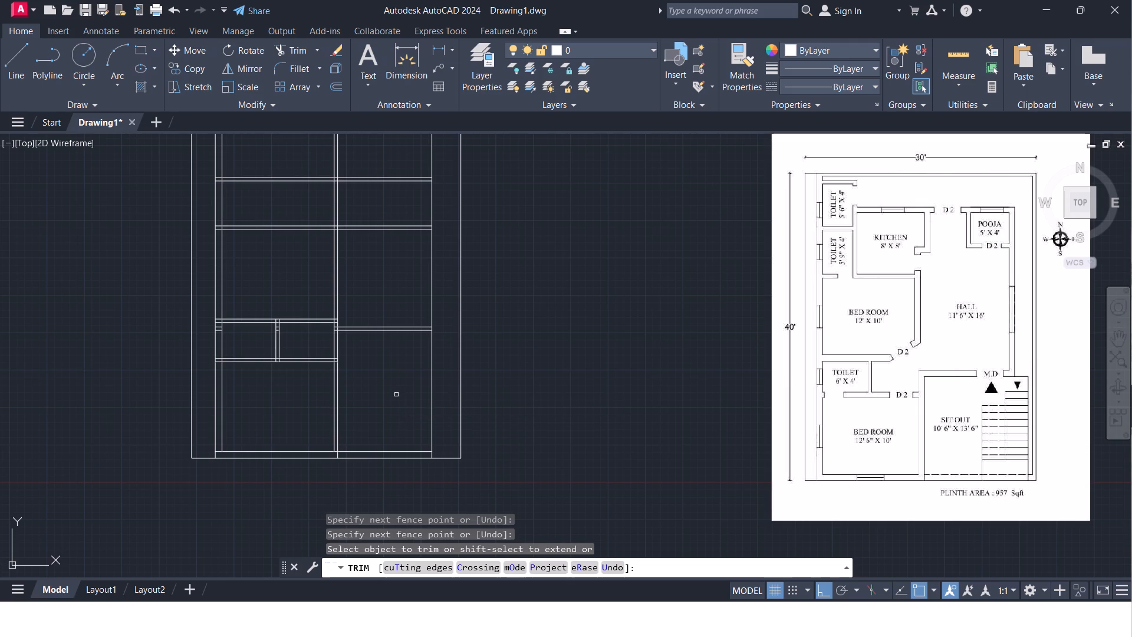
Offset the inner outline's east line by 2'.
key("o")
key("Return")
key("Return")
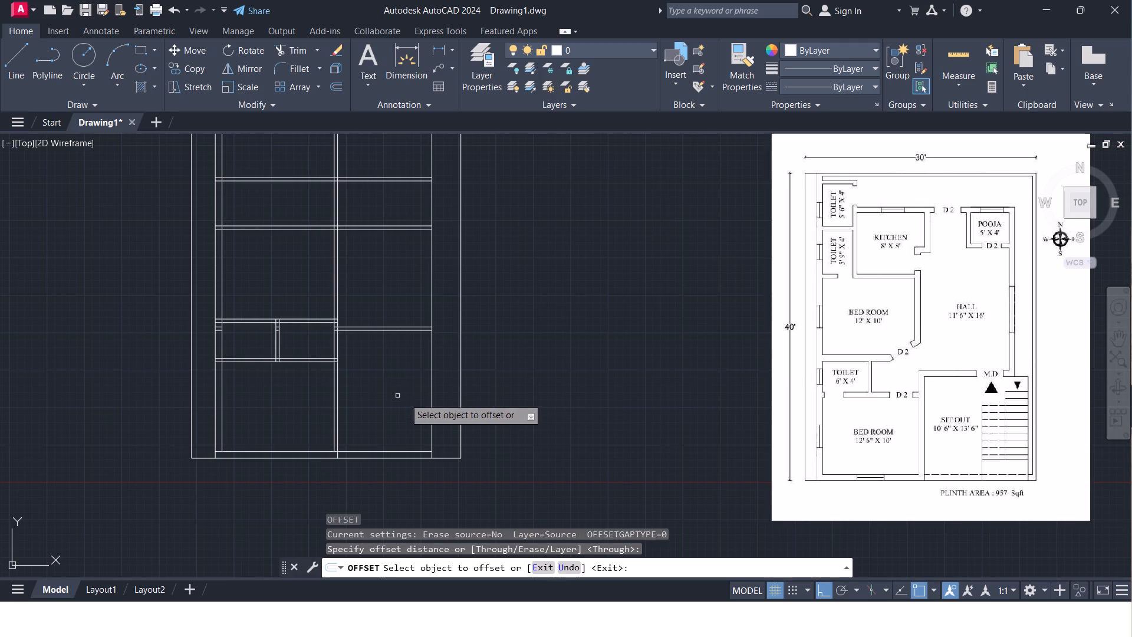
left_click(432, 391)
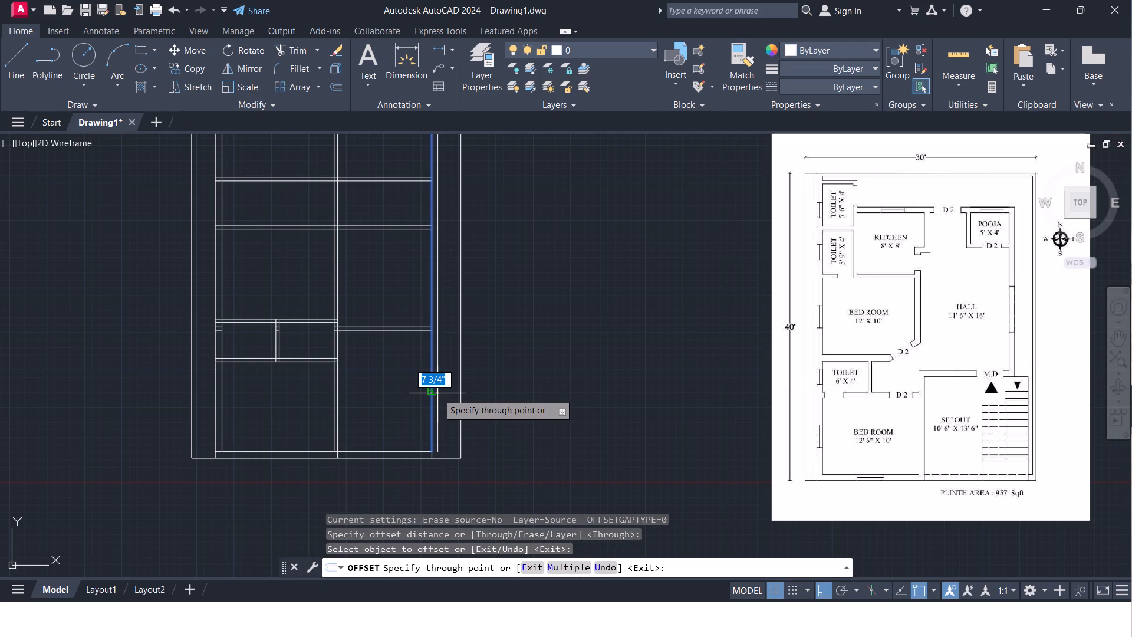
type("2'")
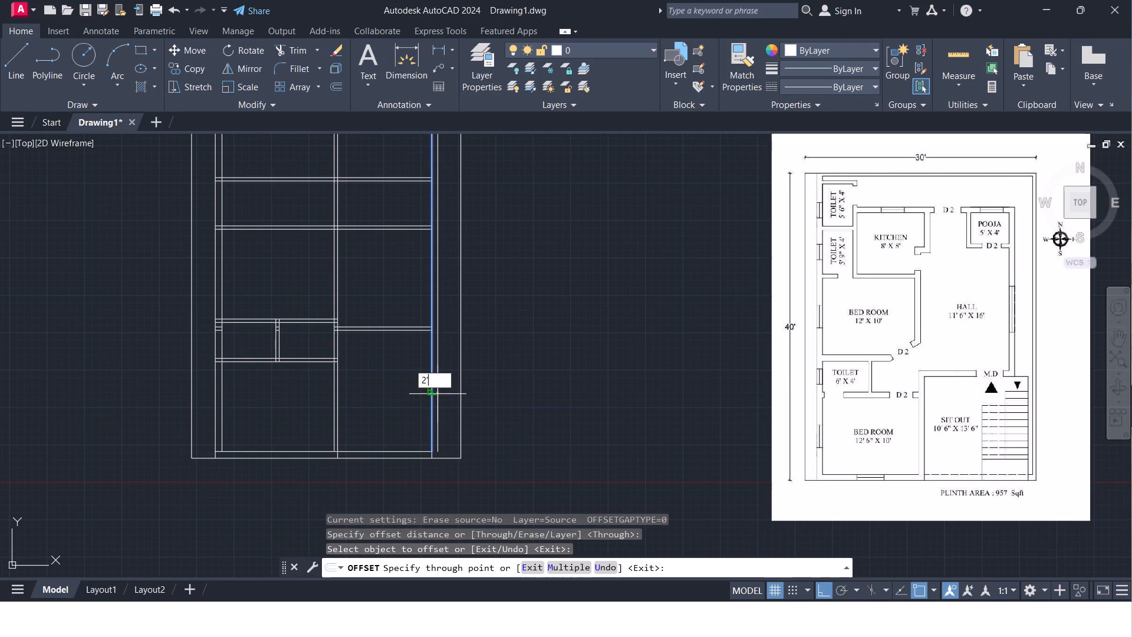
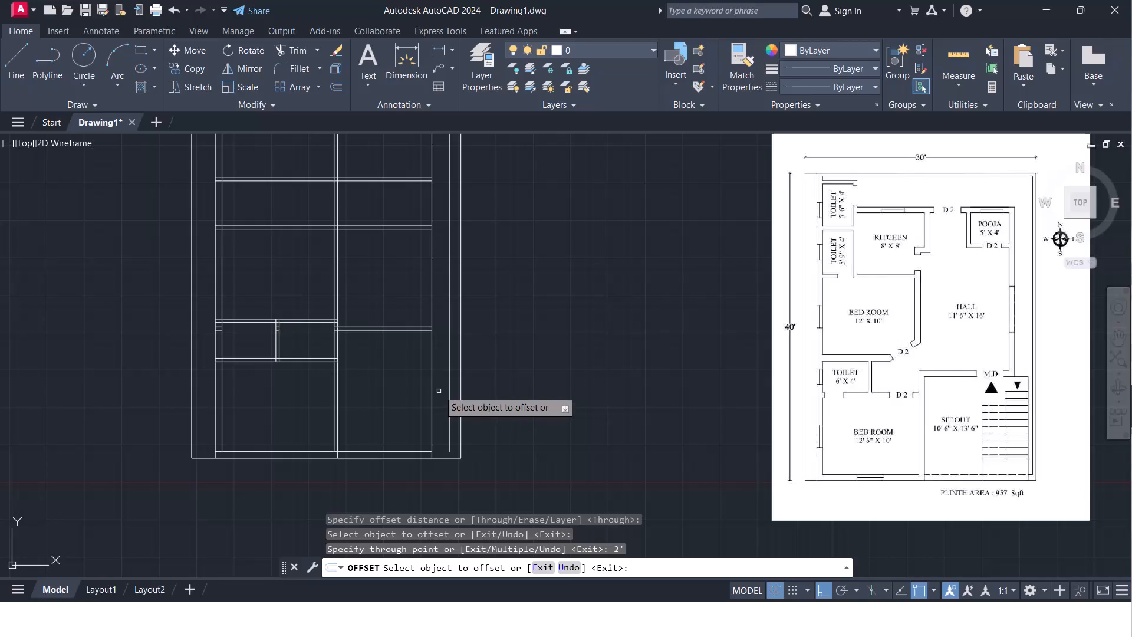
Draw a horizontal line extending the sit-out north wall's lower line from the inner outline's east line to the 2' offset line.
middle_click_drag(427, 340, 405, 400)
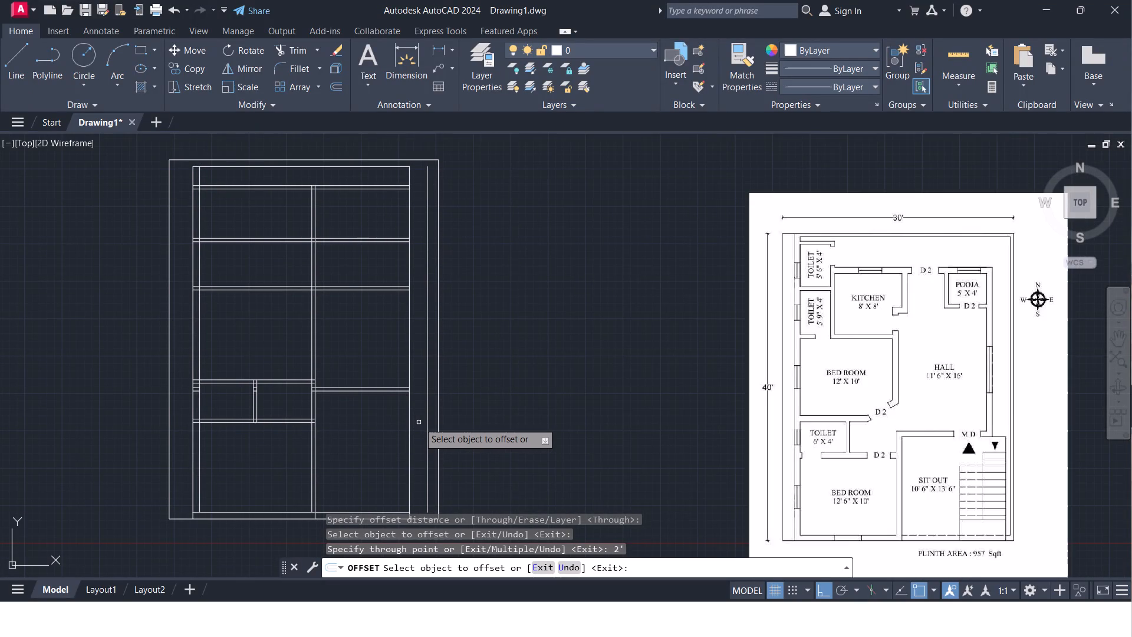
middle_click_drag(419, 422, 417, 382)
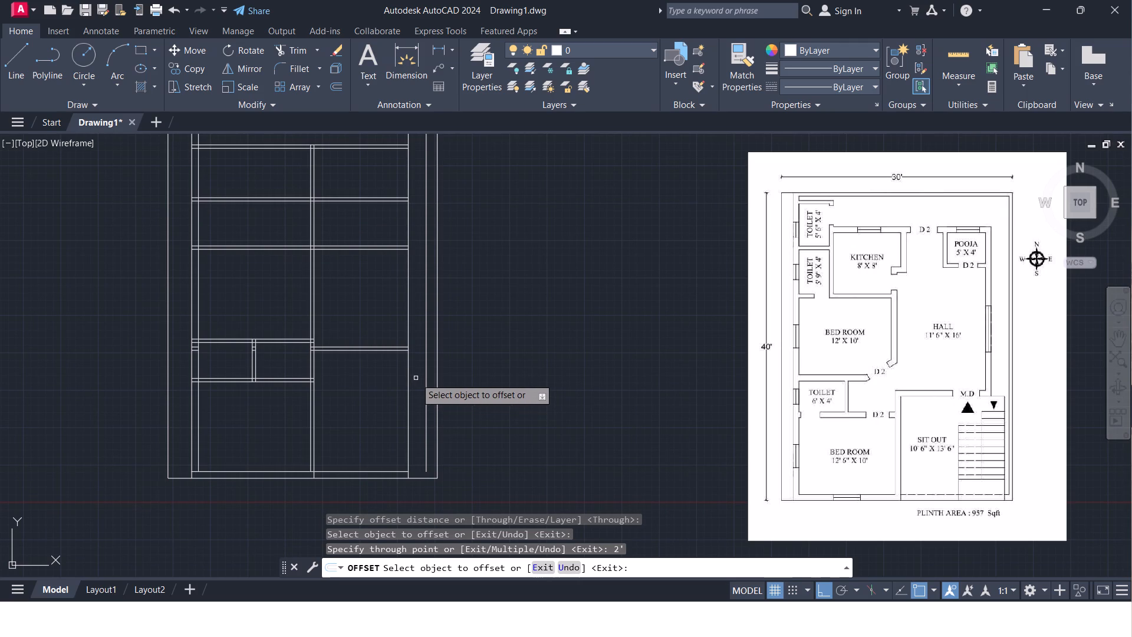
key("l")
key("Return")
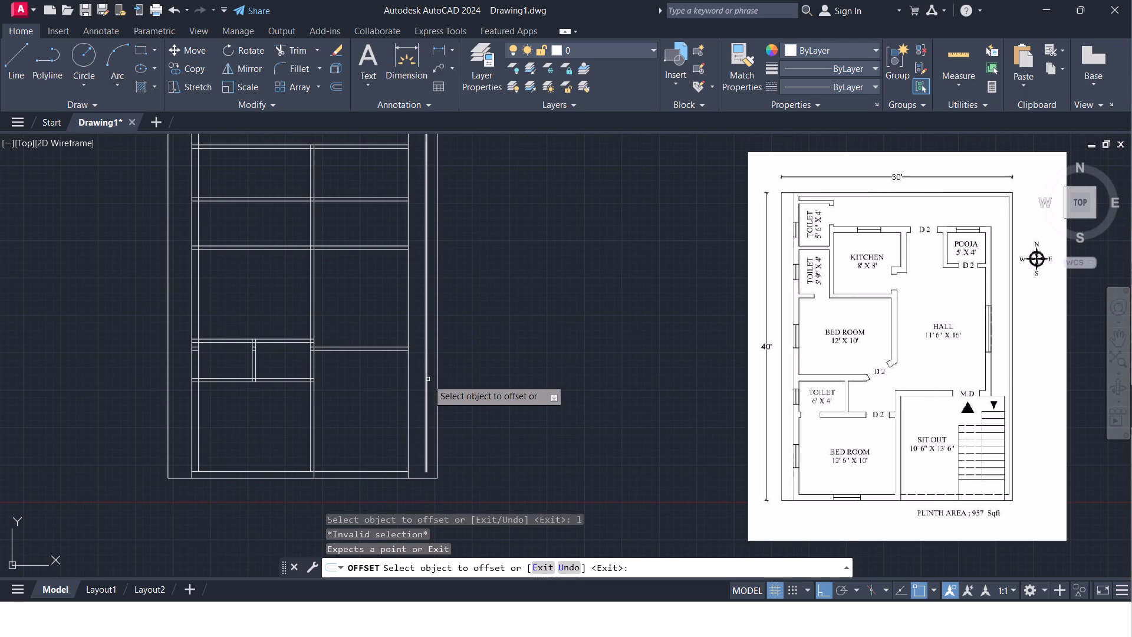
key("Escape")
key("l")
key("Return")
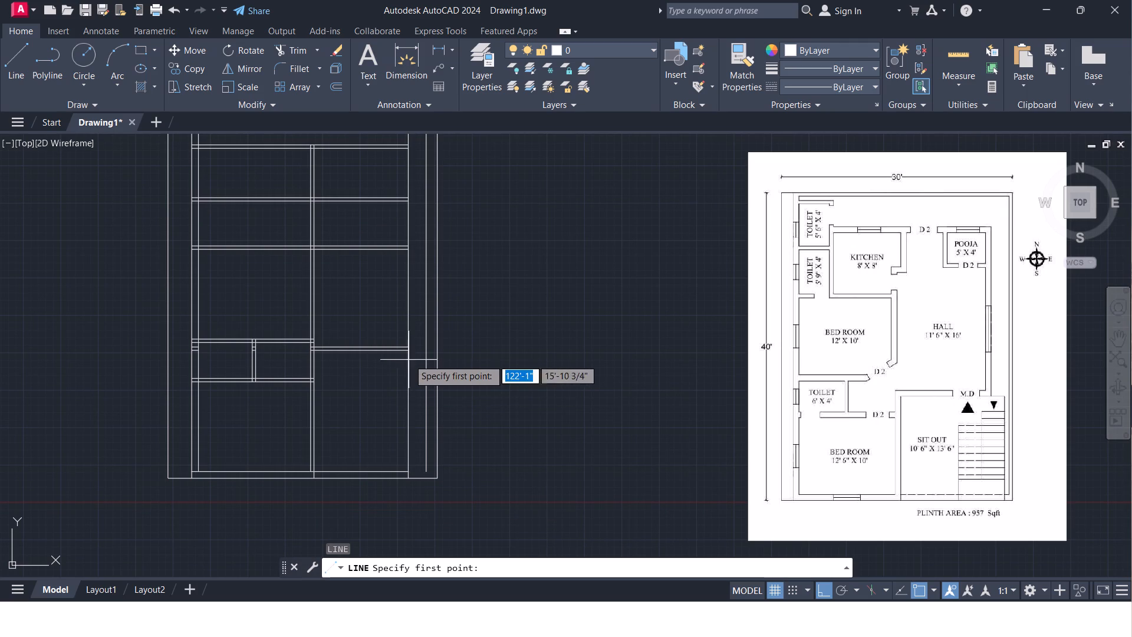
left_click(406, 354)
left_click(421, 353)
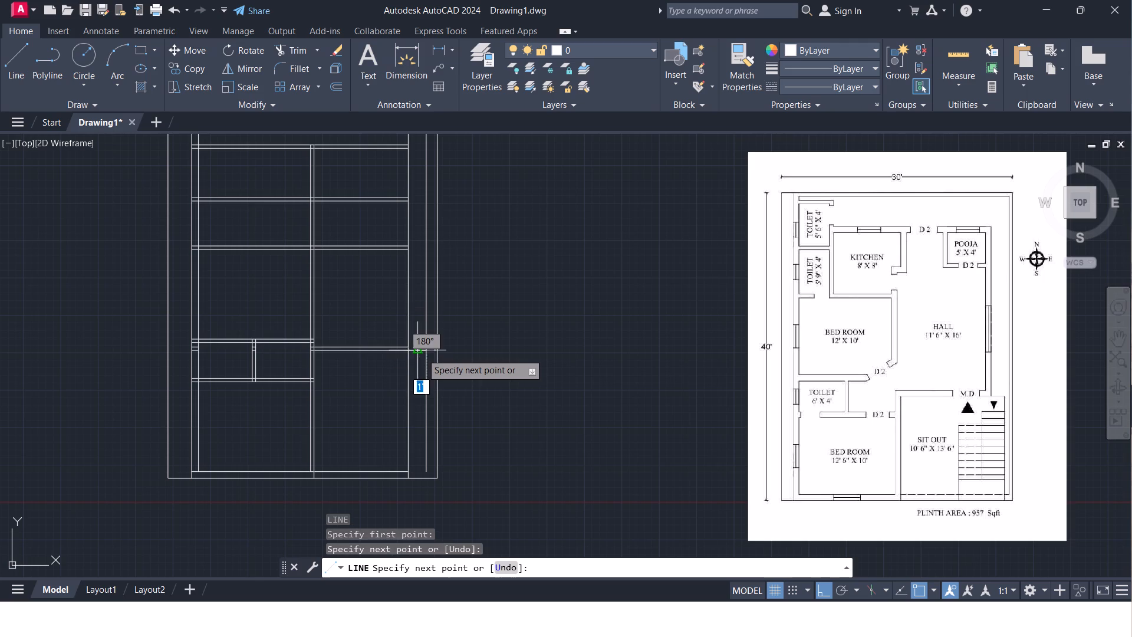
key("Escape")
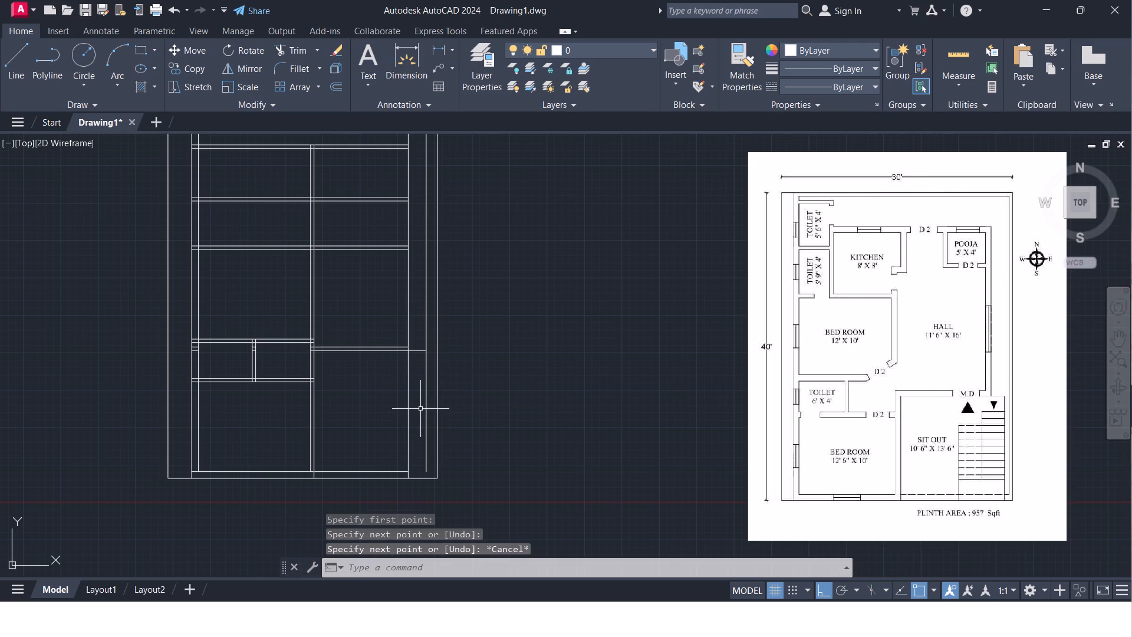
Draw a horizontal line from the inner outline's southeast corner to the lower end of the 2' offset line.
key("l")
key("Return")
left_click(410, 469)
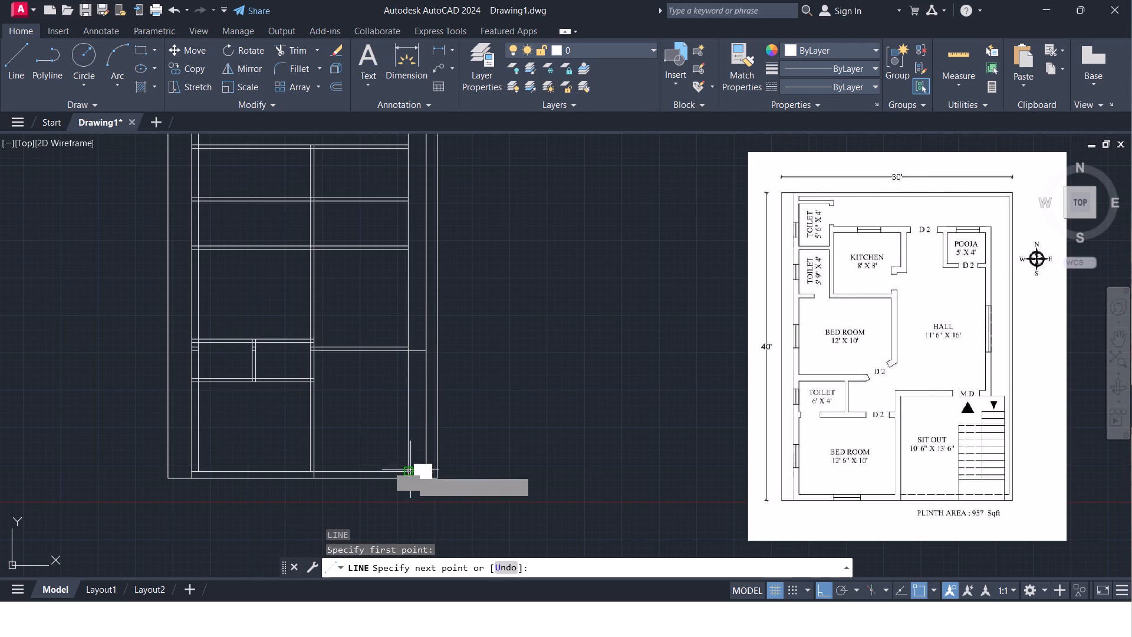
left_click(425, 466)
key("Escape")
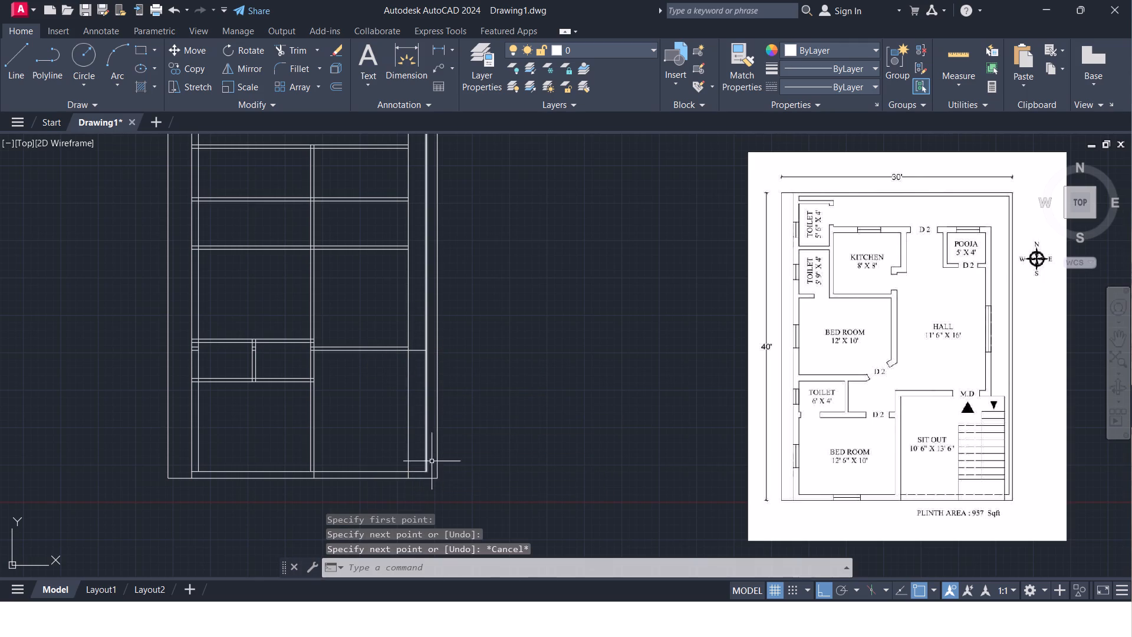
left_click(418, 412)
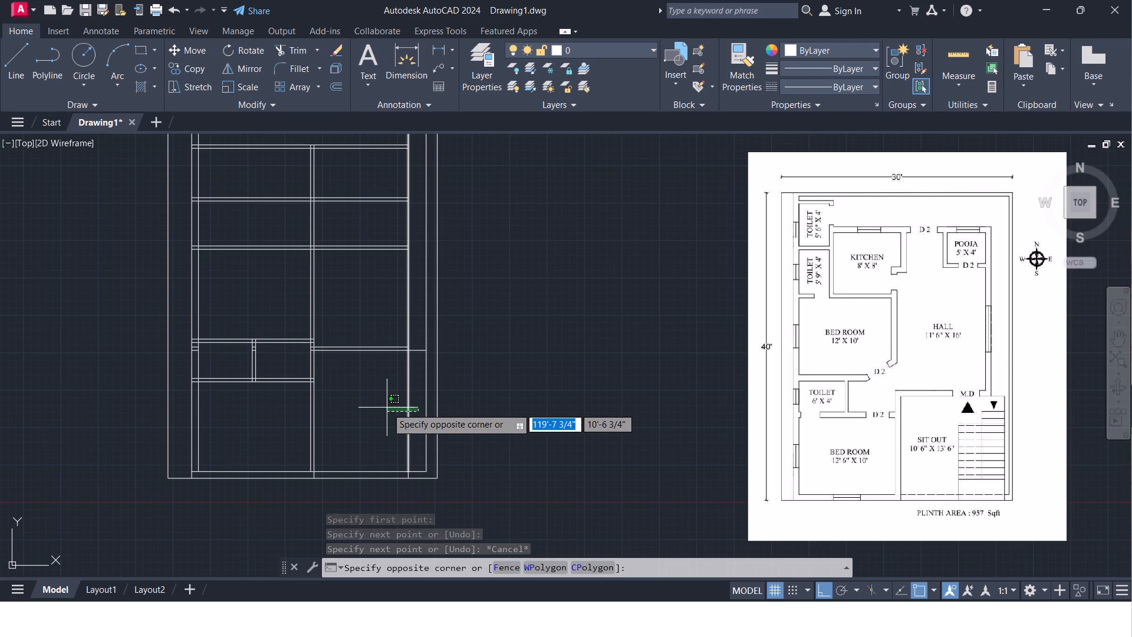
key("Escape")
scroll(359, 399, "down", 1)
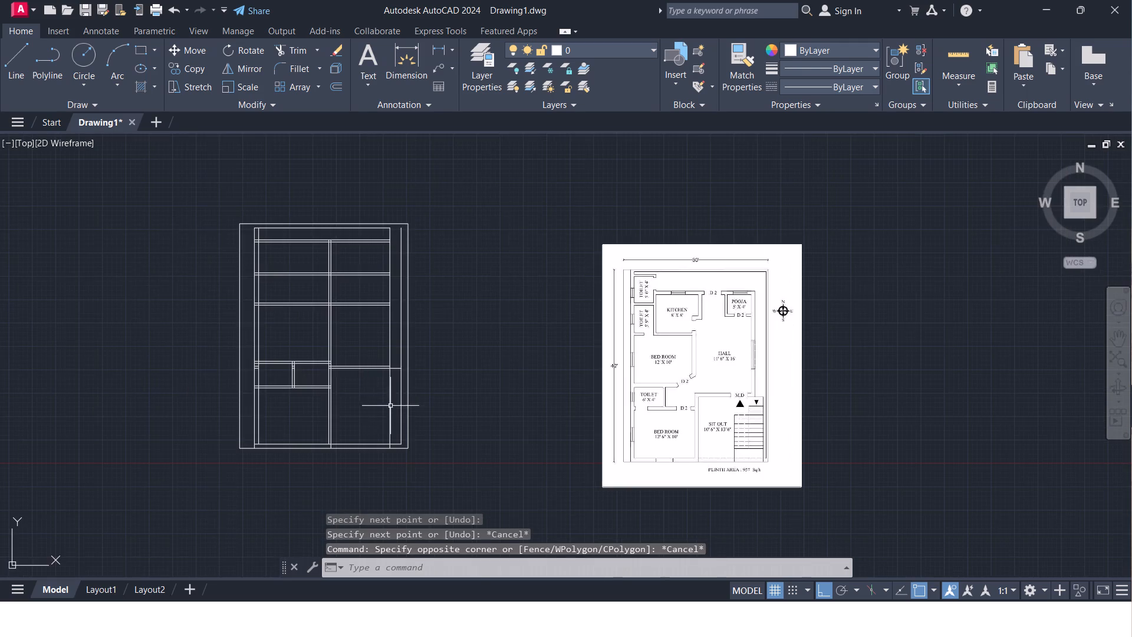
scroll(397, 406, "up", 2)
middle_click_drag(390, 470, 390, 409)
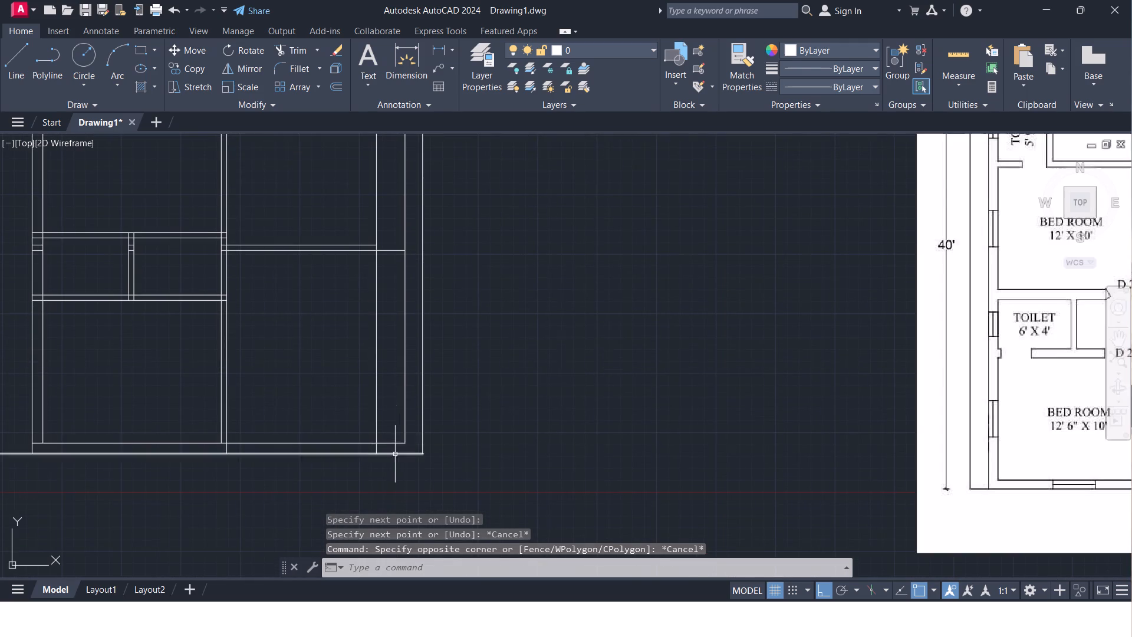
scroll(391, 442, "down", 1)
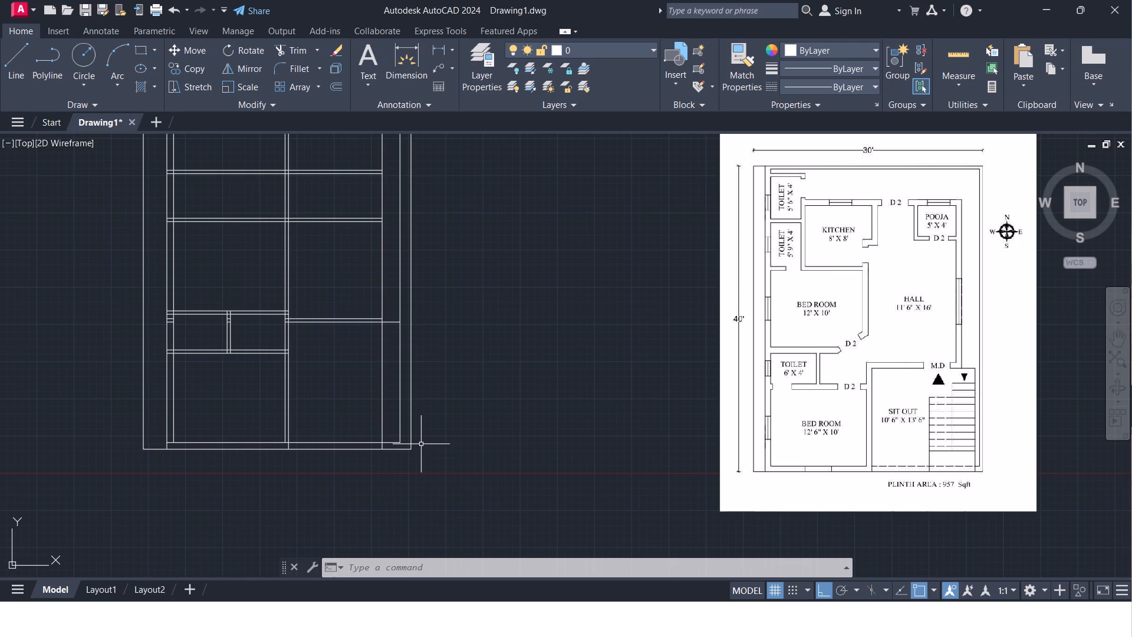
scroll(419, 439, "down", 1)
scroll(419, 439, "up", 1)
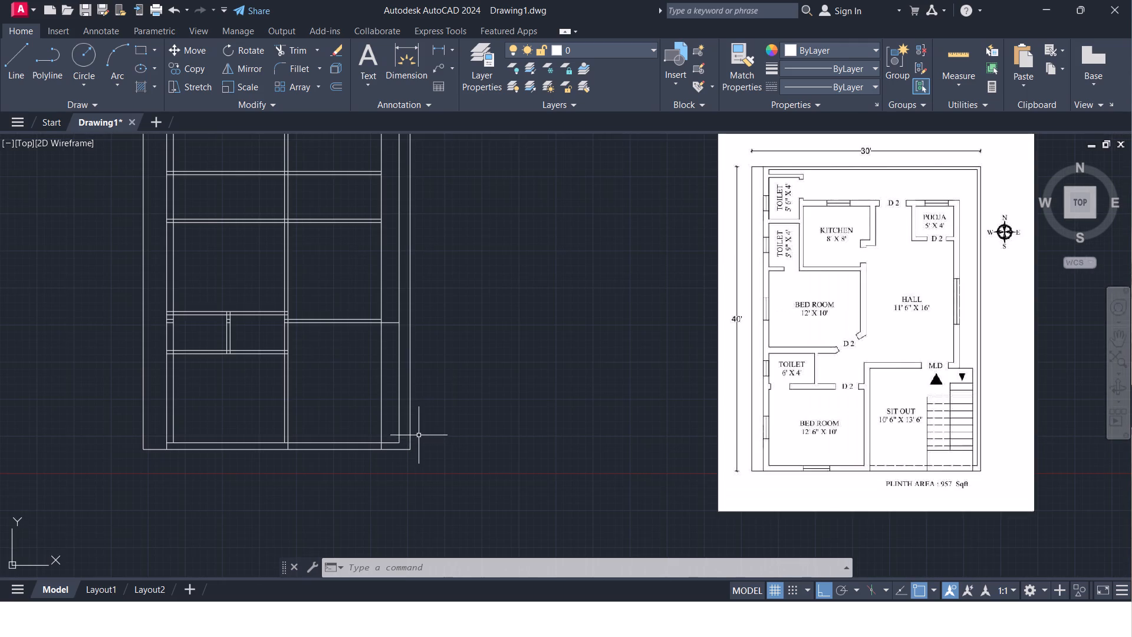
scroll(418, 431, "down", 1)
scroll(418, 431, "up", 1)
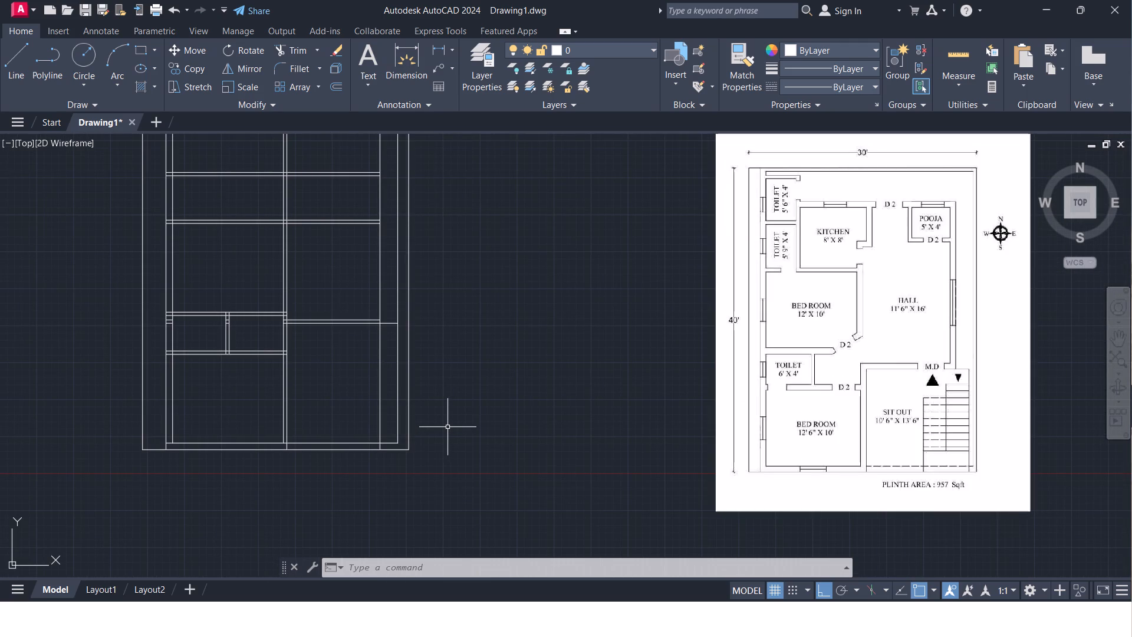
Offset the outer outline's east line 4.5" inward.
key("o")
key("Return")
key("Return")
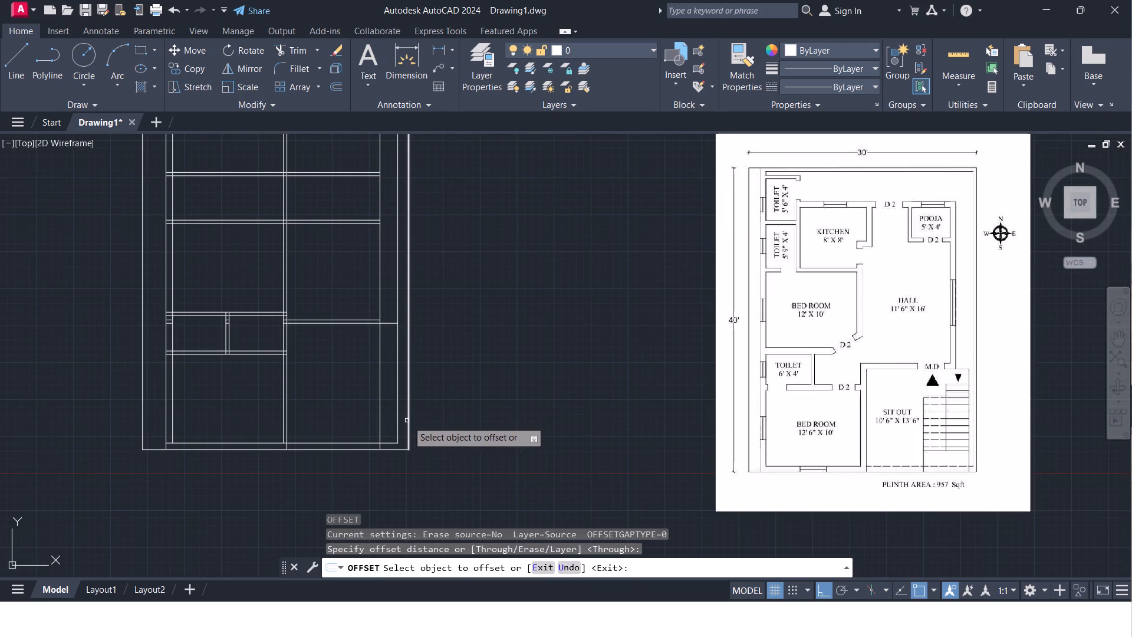
left_click(407, 421)
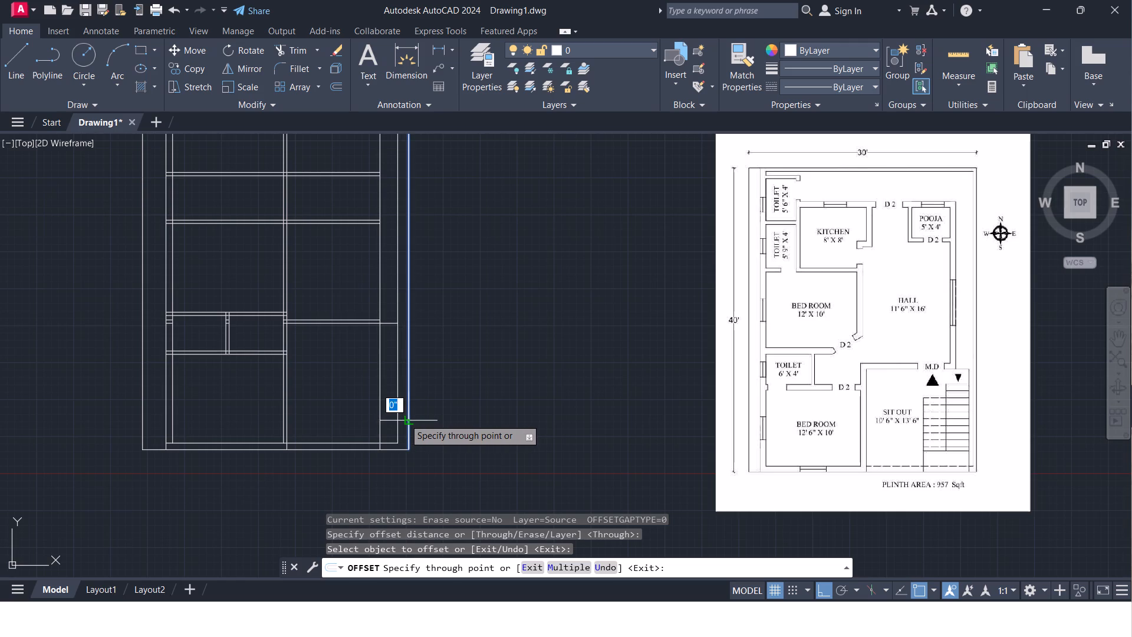
key("4")
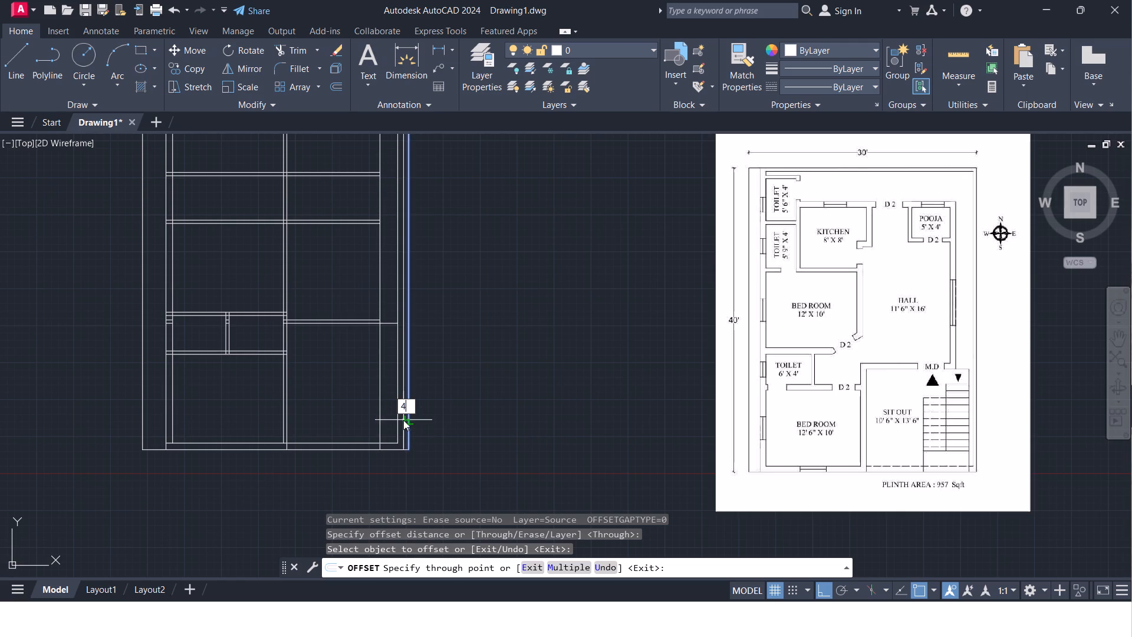
key("period")
type("5\"")
key("Return")
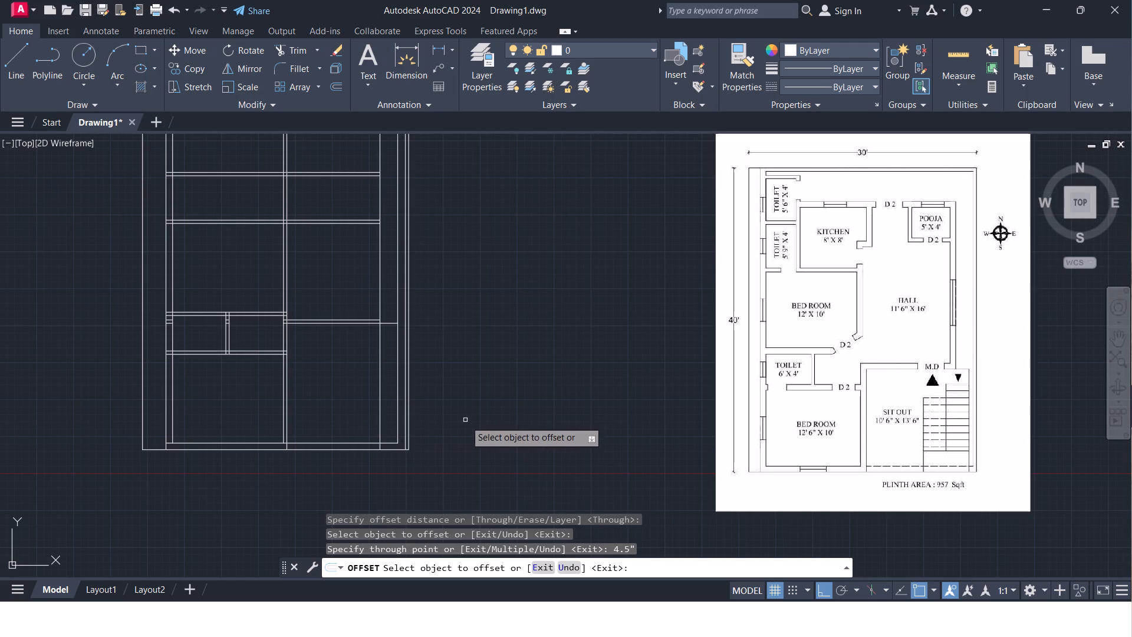
key("Escape")
Trim the 2' offset line north of the sit-out's north wall and the inner outline's east line south of that wall.
scroll(417, 373, "down", 1)
scroll(437, 370, "up", 1)
middle_click_drag(437, 370, 446, 389)
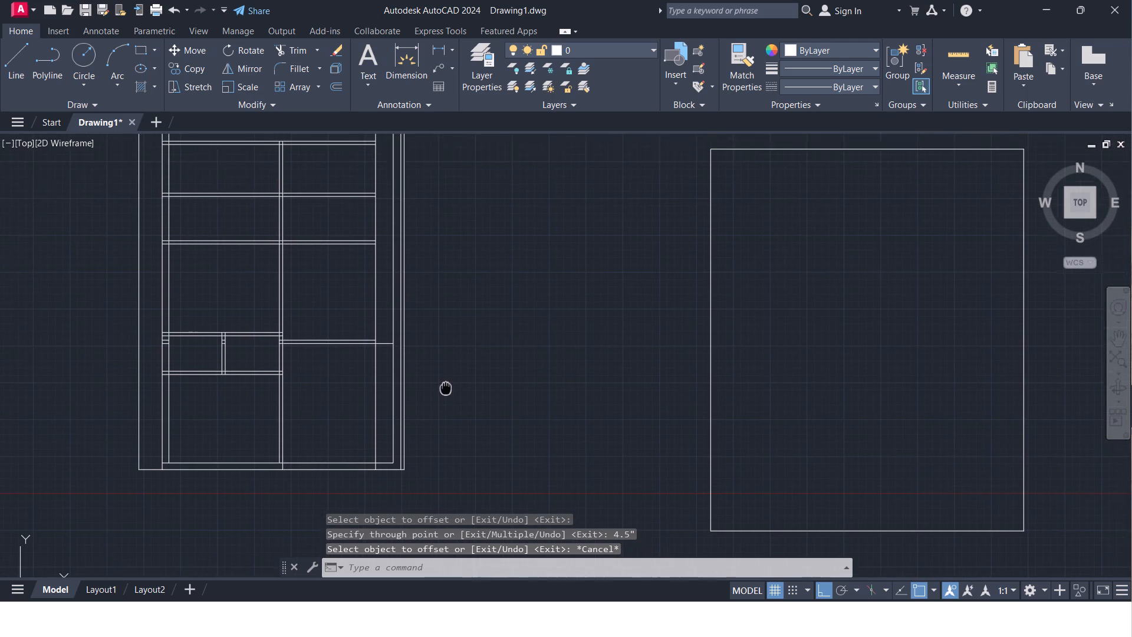
middle_click_drag(446, 389, 446, 400)
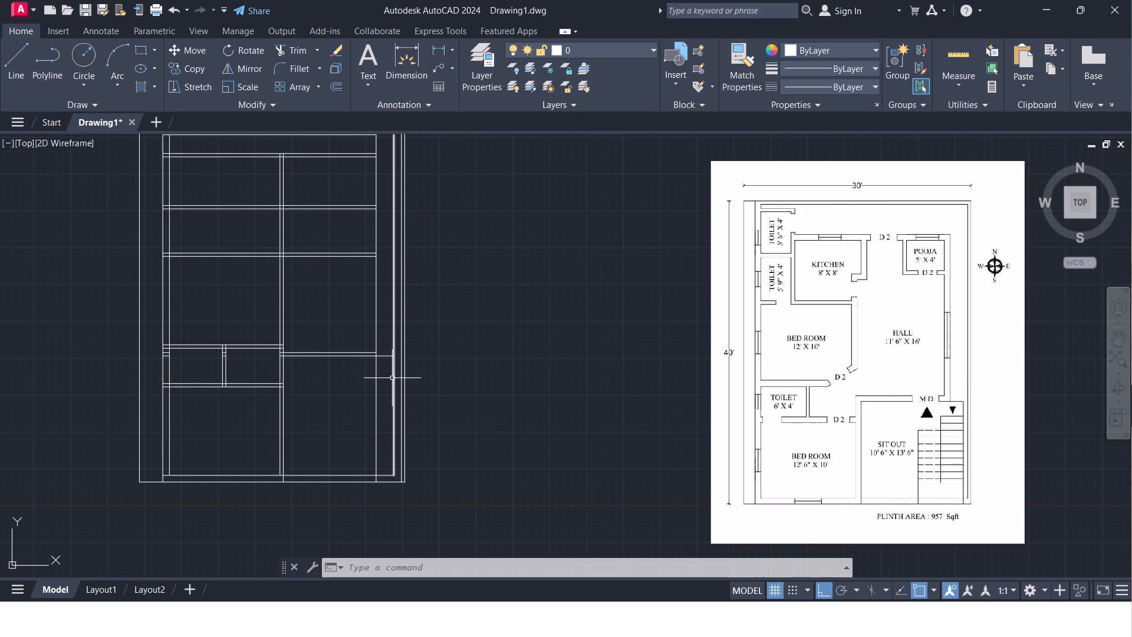
type("tr")
key("Return")
key("Return")
left_click(394, 323)
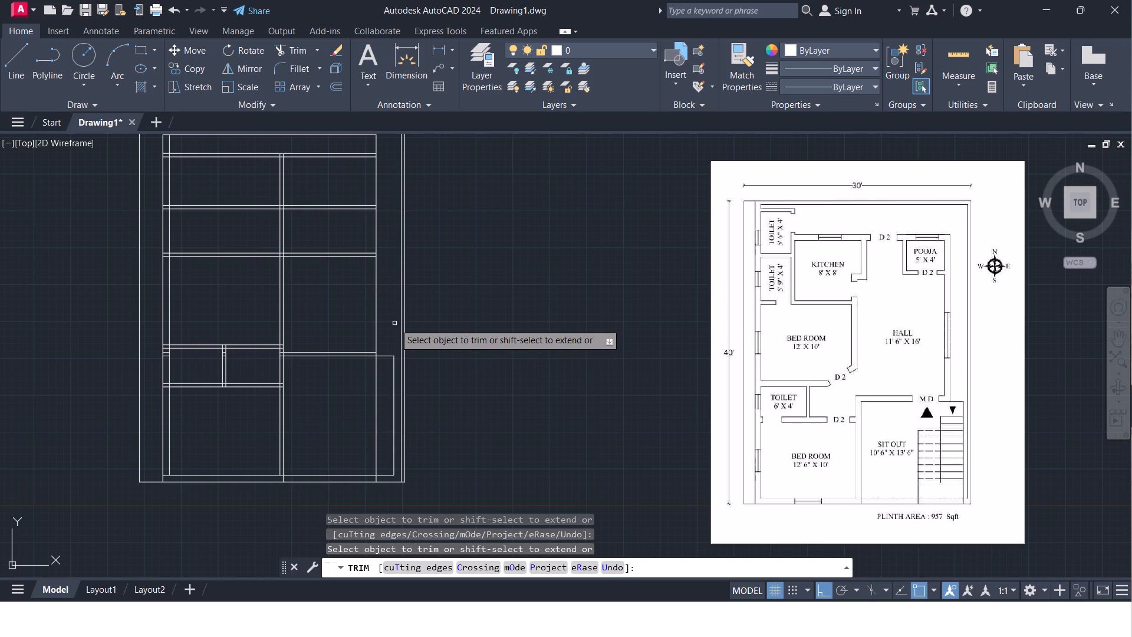
scroll(402, 324, "down", 1)
scroll(402, 324, "up", 1)
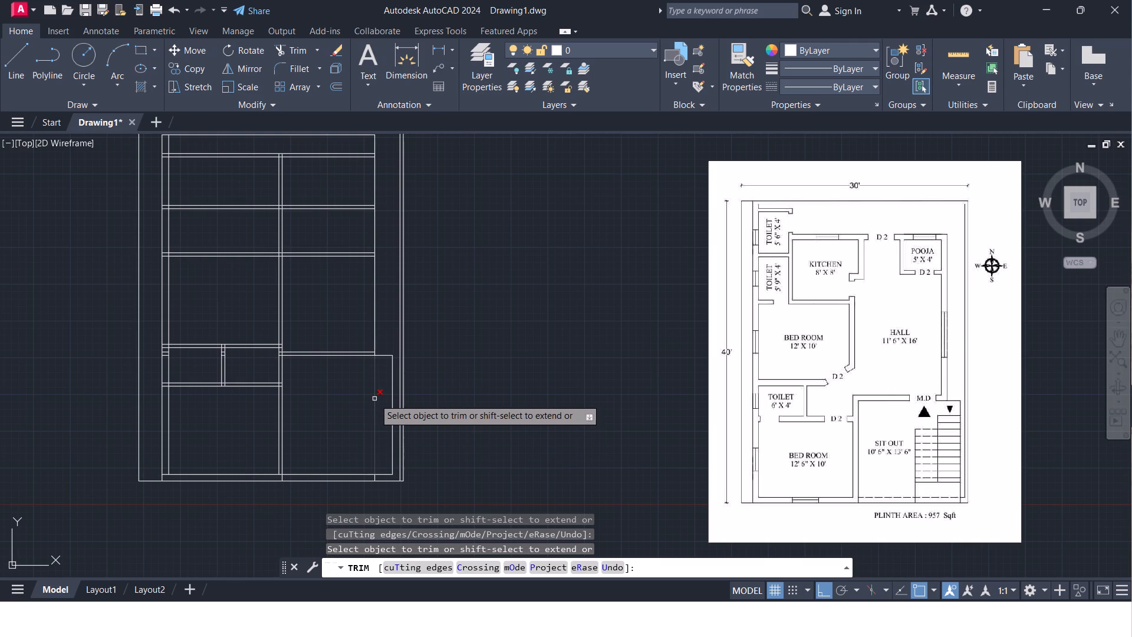
left_click(374, 399)
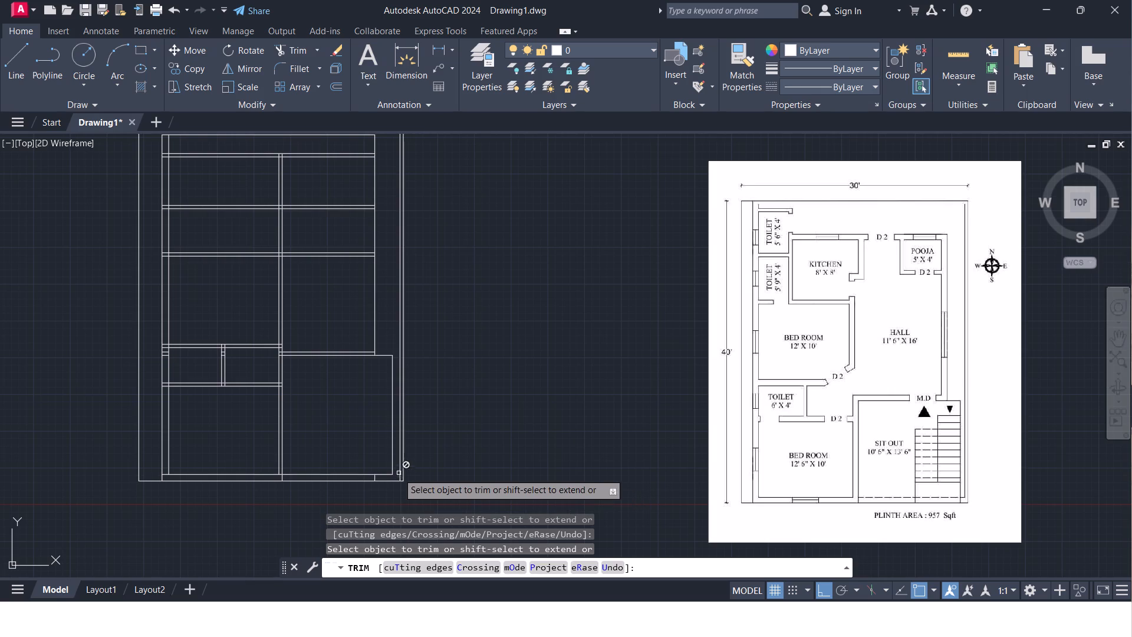
Extend the sit-out's east line south to the outer outline's south line.
left_click(391, 467, "shift")
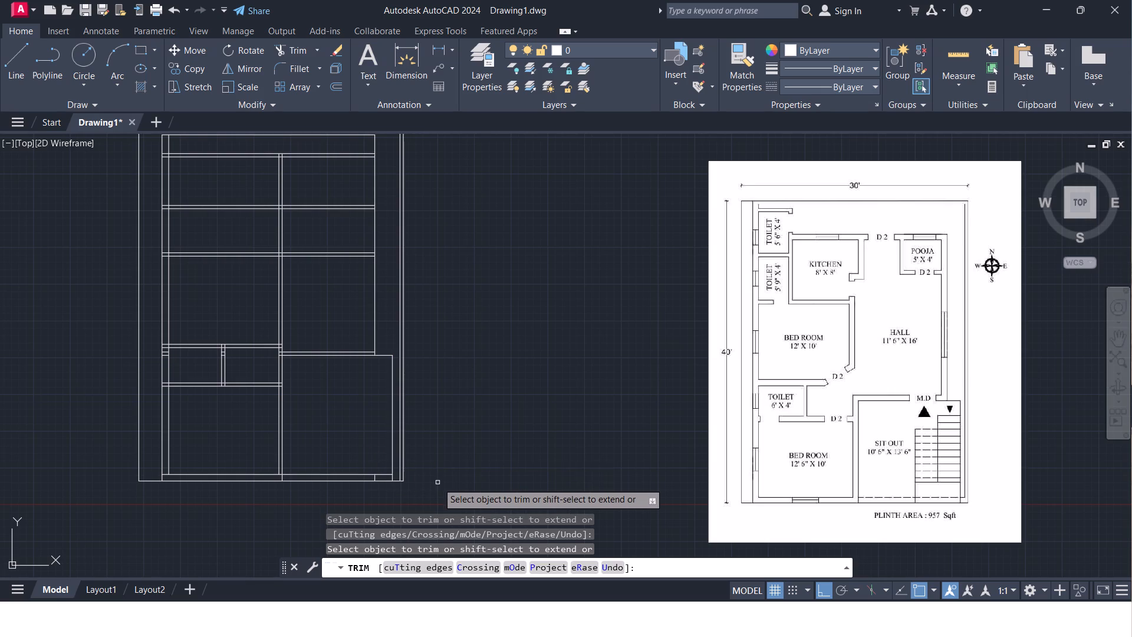
Trim the leftover stub of the inner outline's east line between the inner and outer south lines.
scroll(404, 488, "up", 2)
left_click(343, 463)
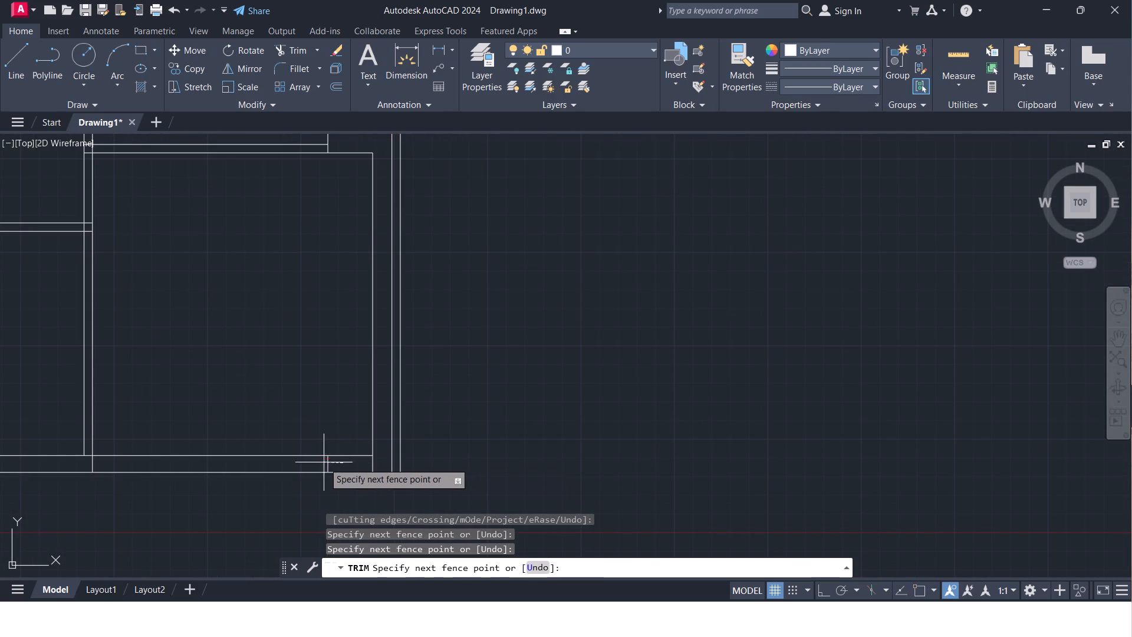
left_click(314, 462)
scroll(256, 462, "down", 1)
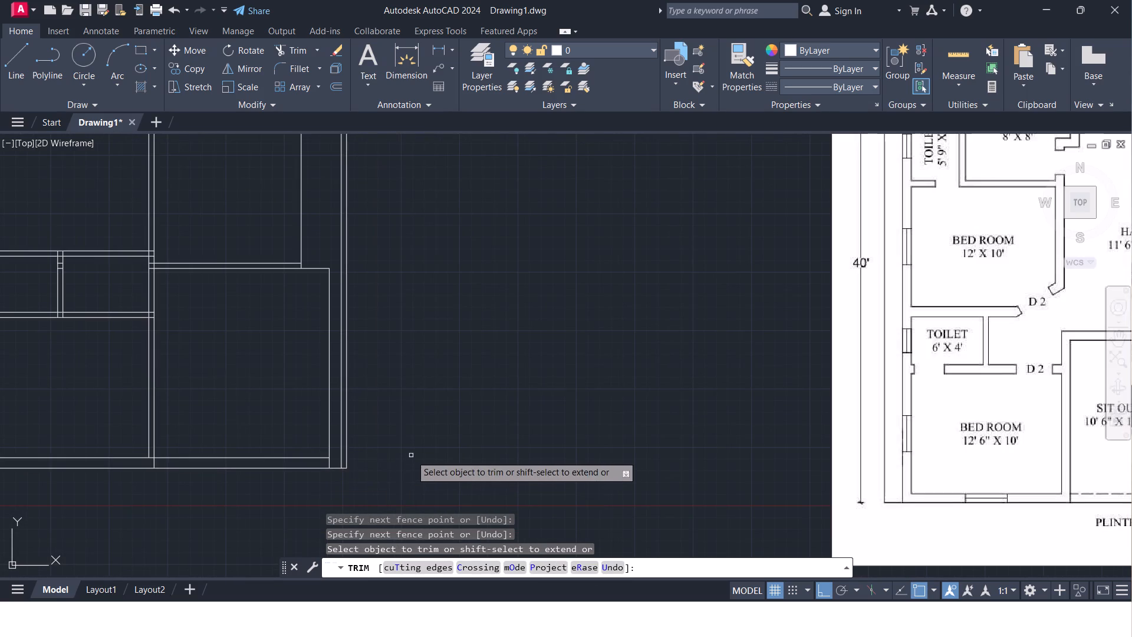
middle_click_drag(411, 454, 455, 439)
scroll(456, 439, "down", 1)
middle_click_drag(451, 437, 453, 495)
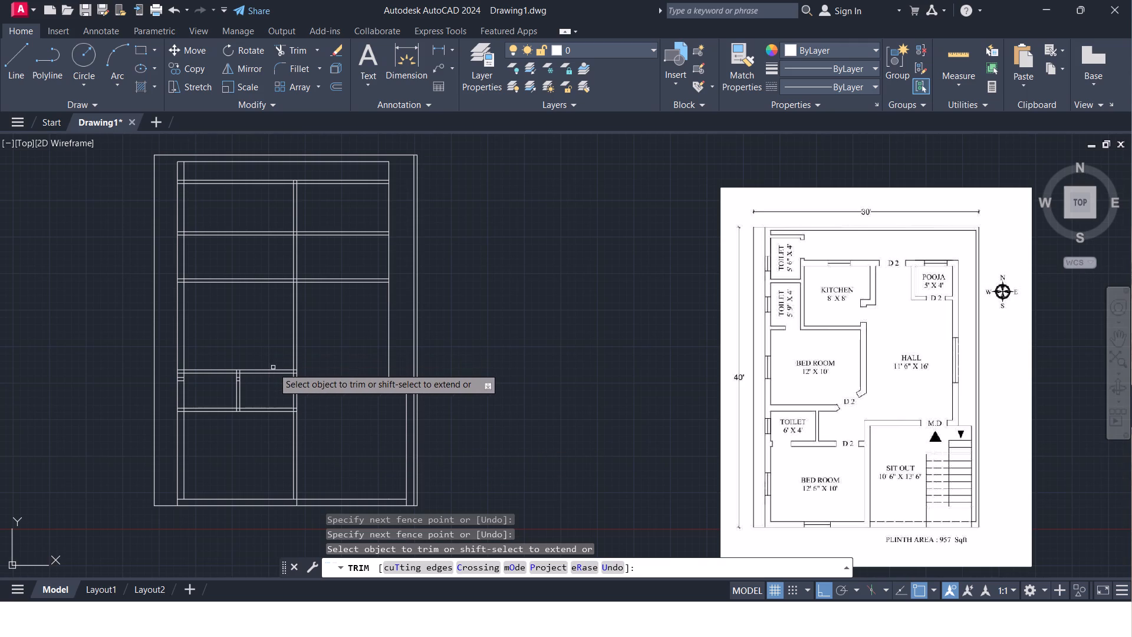
key("Escape")
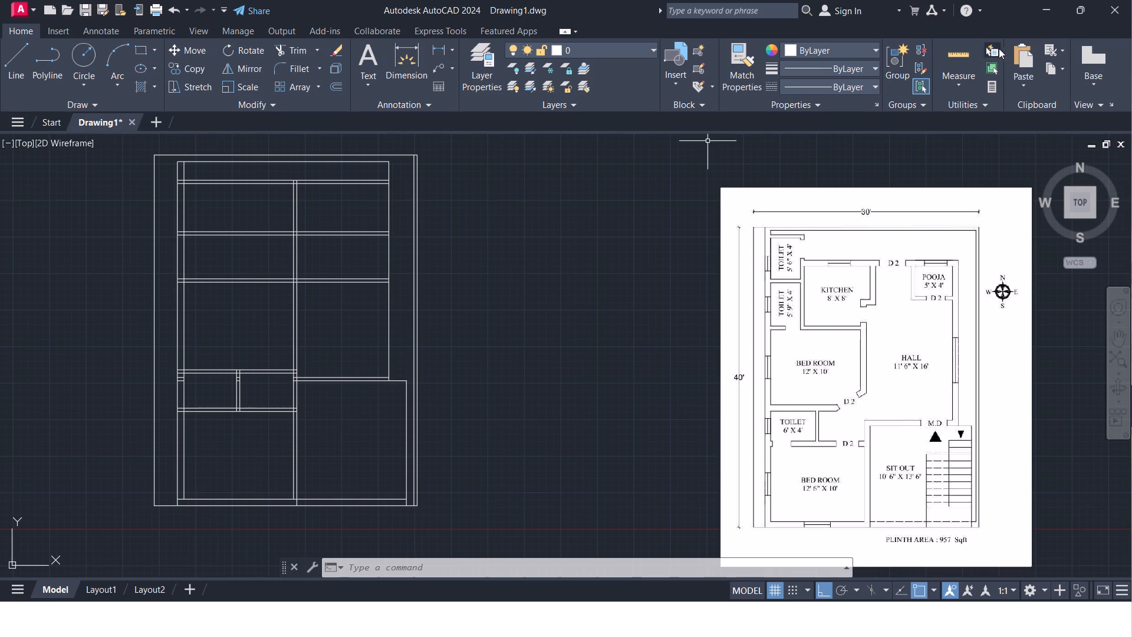
Quick-measure the width and height of the bedroom north of the toilet.
left_click(956, 54)
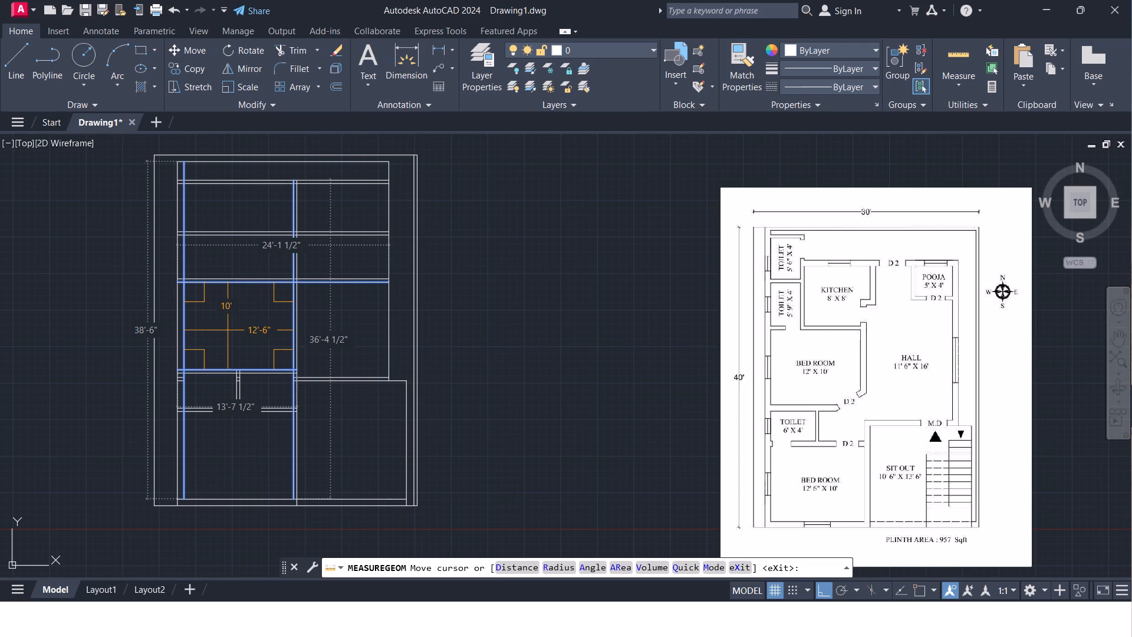
key("Escape")
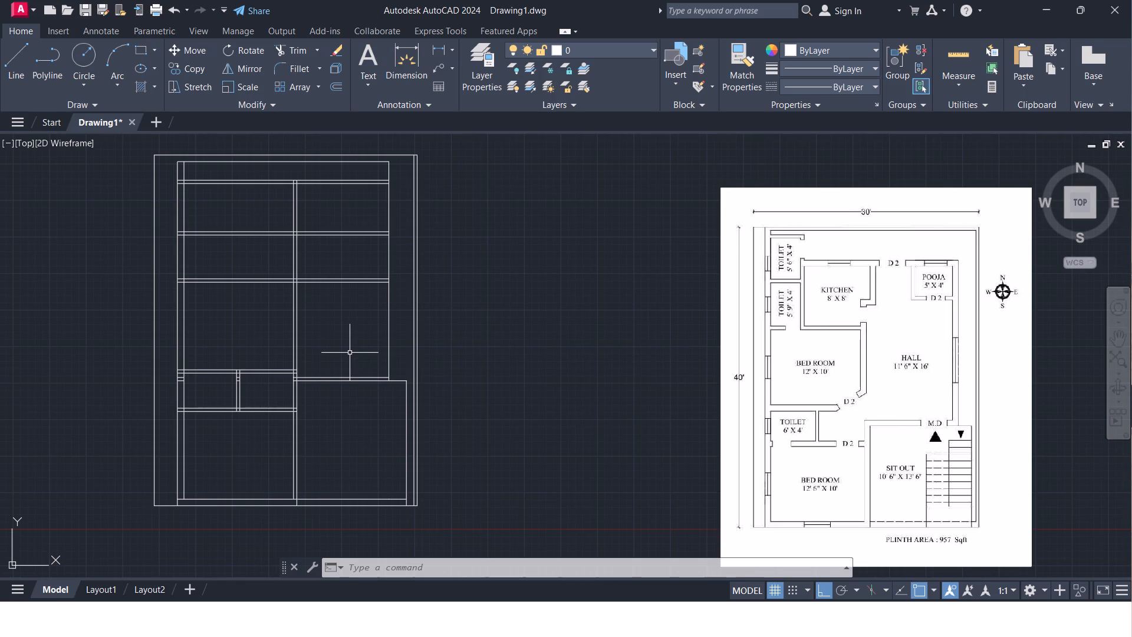
Offset the long vertical partition's east line 11'6" to the east for the hall's width.
key("o")
key("Return")
key("Return")
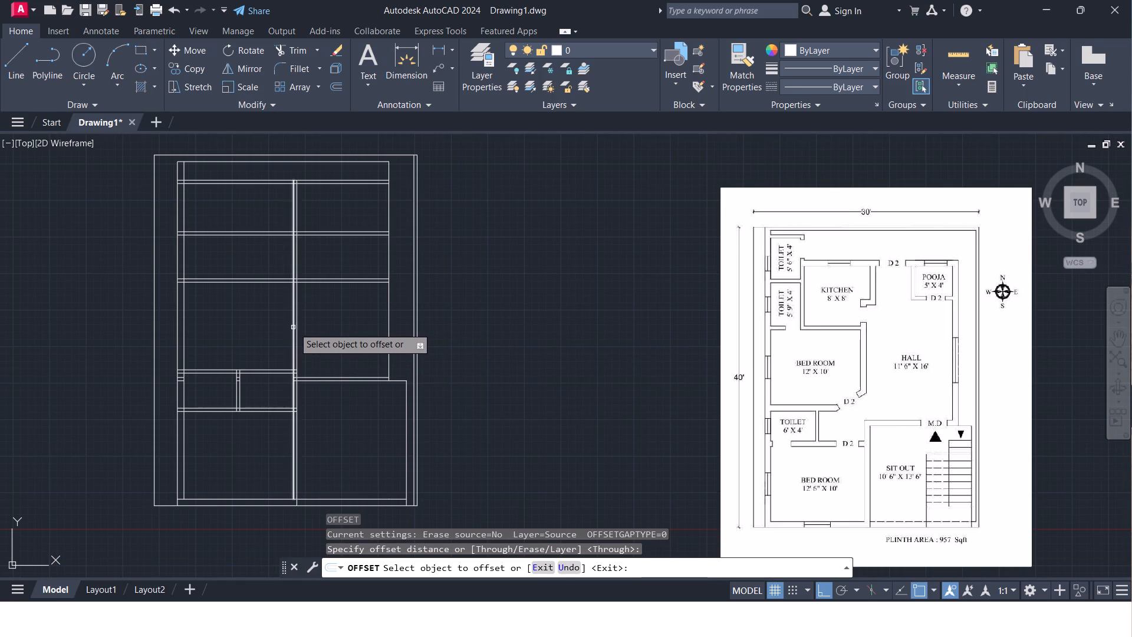
left_click(298, 328)
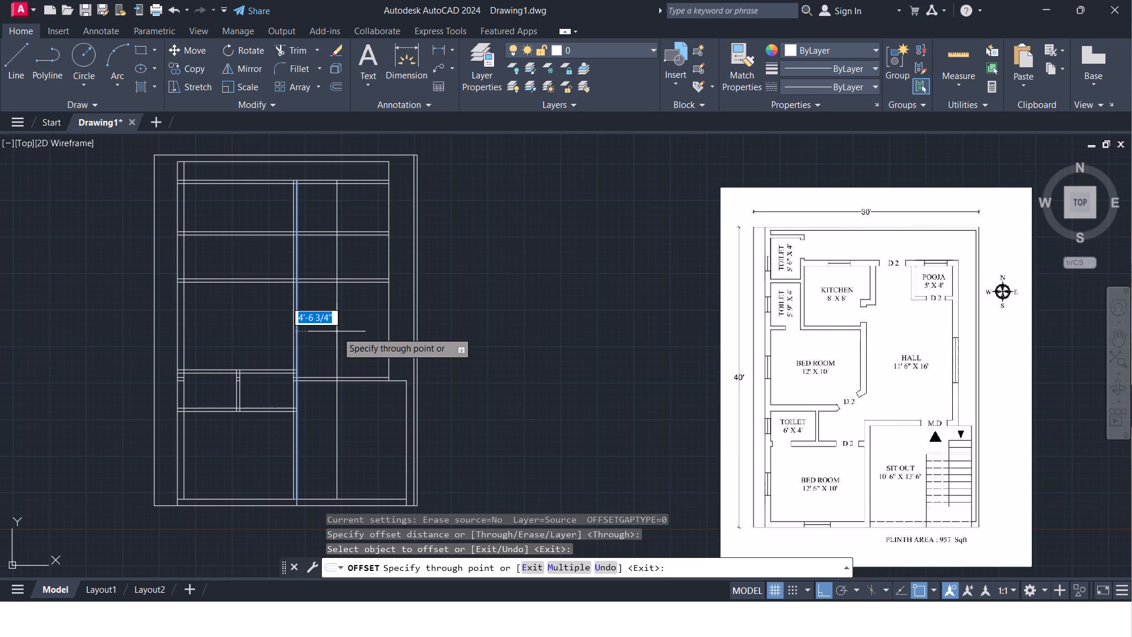
type("11")
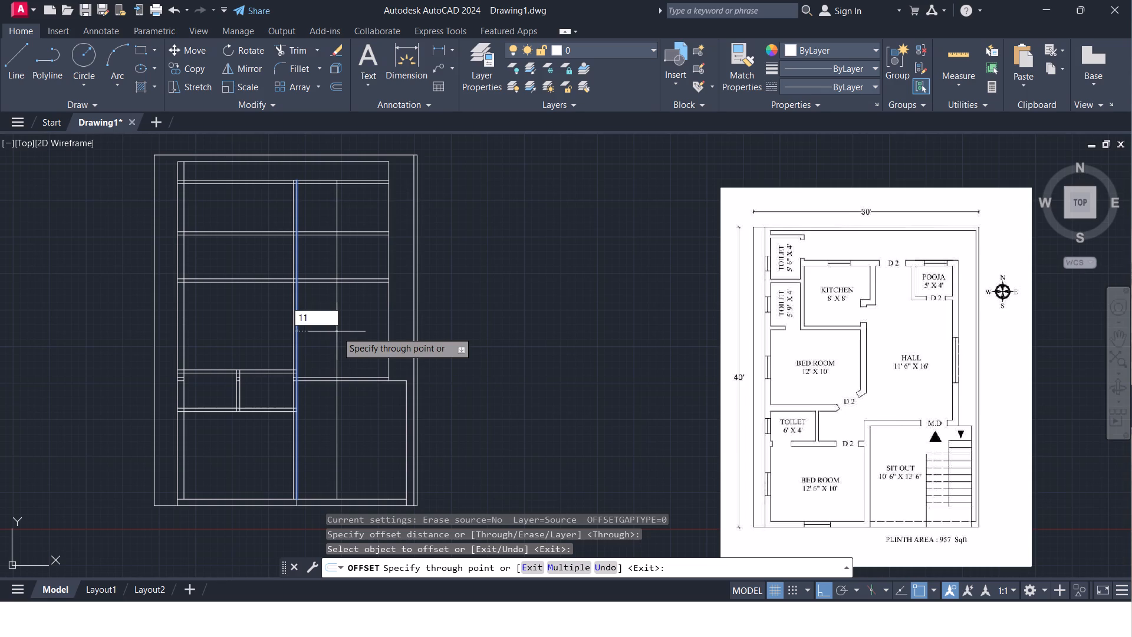
key("apostrophe")
type("6\"")
key("Return")
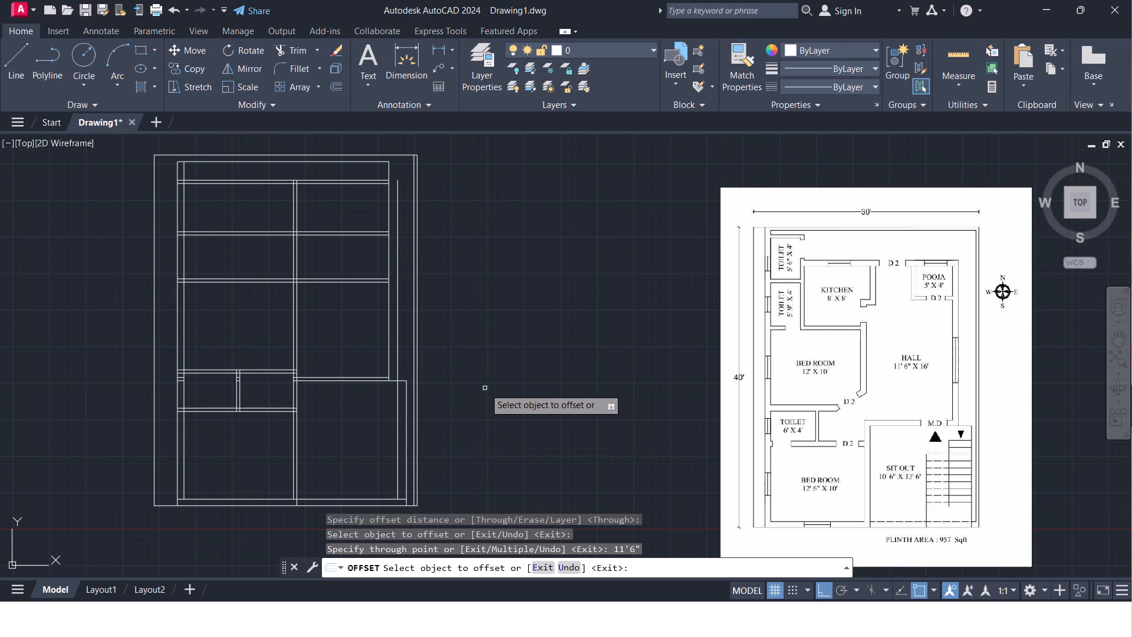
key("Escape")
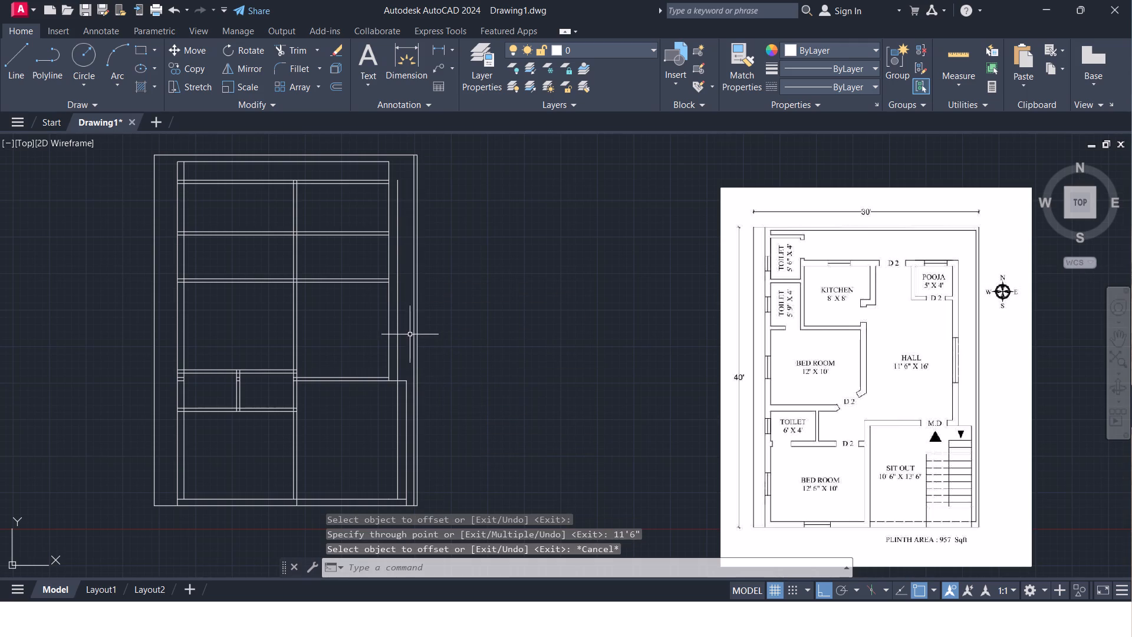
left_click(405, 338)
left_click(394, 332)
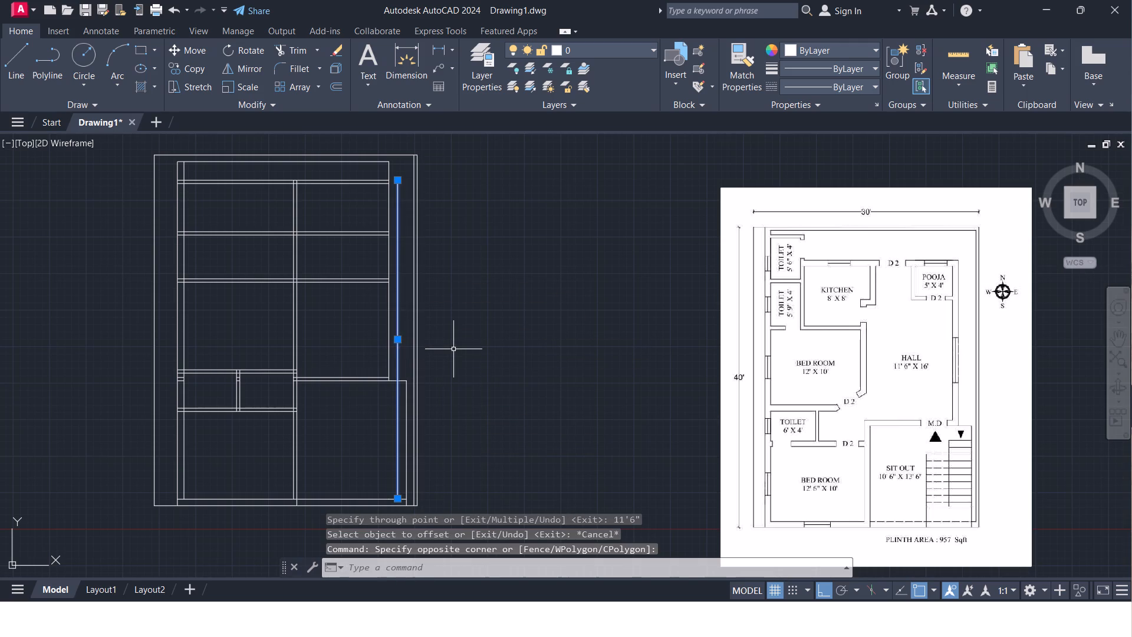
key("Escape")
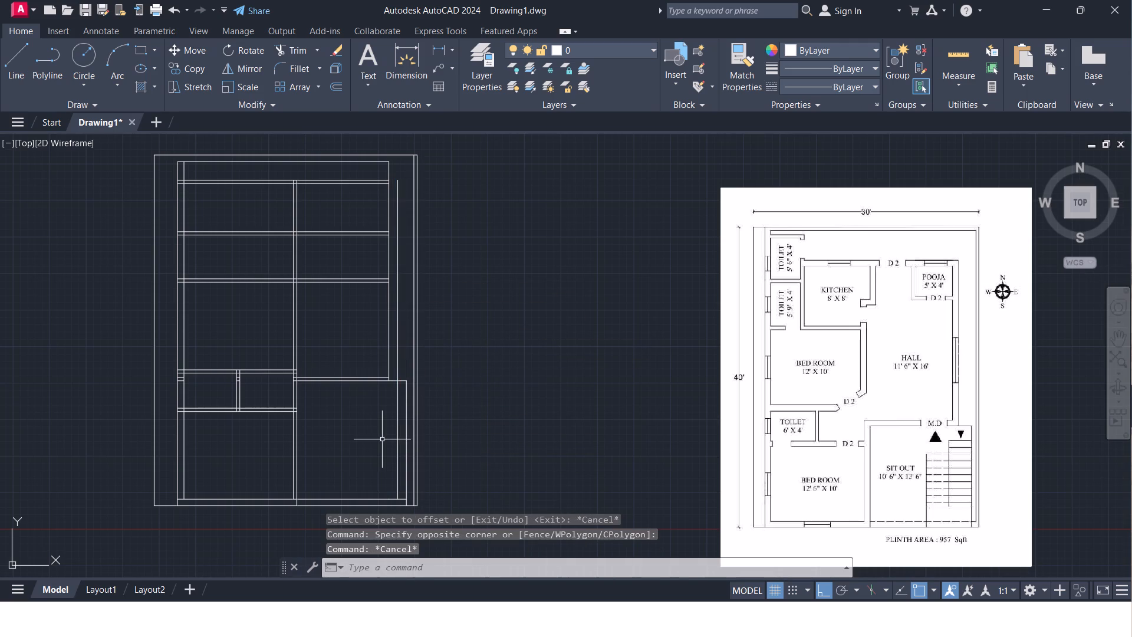
Trim away the part of the hall's new east line that runs through the sit-out, south of the sit-out's north line.
key("t")
key("r")
key("Return")
key("Return")
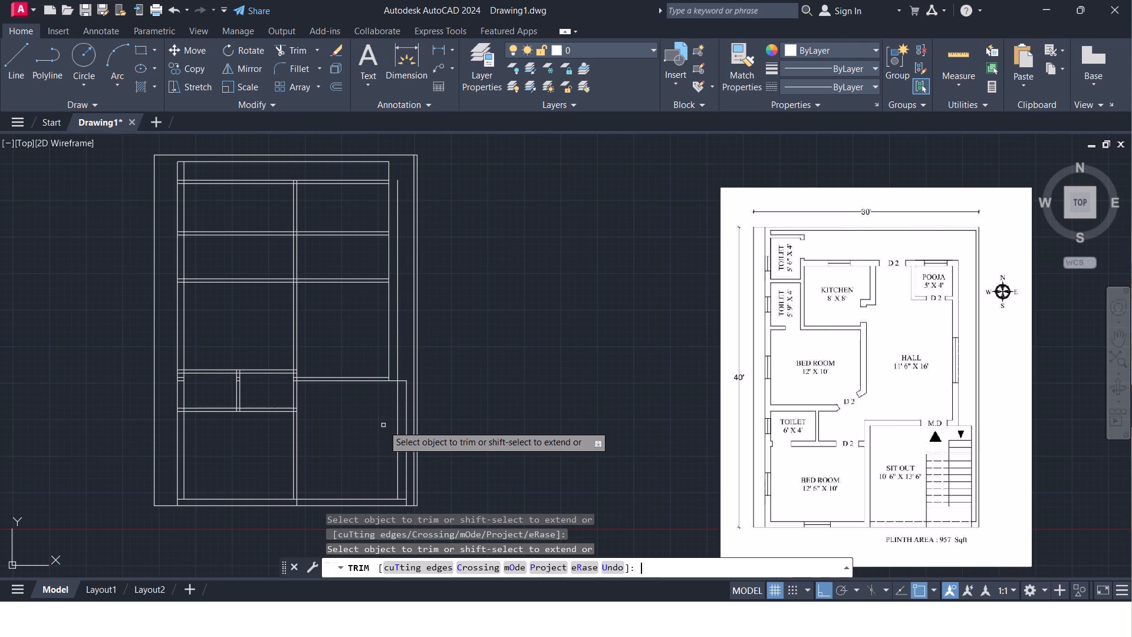
left_click(396, 434)
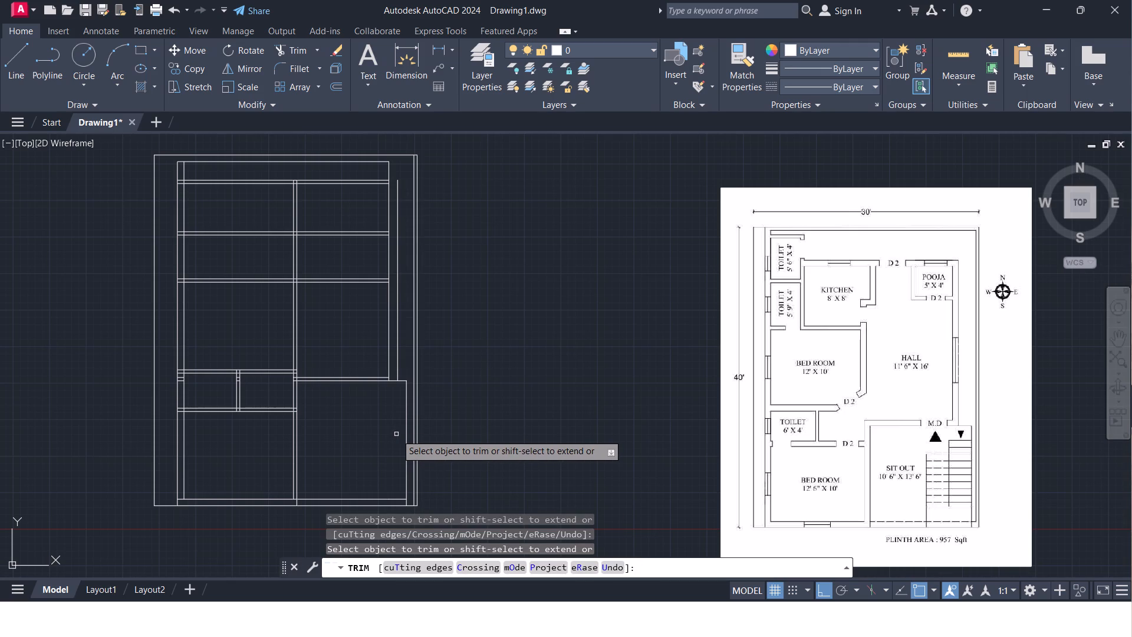
key("Escape")
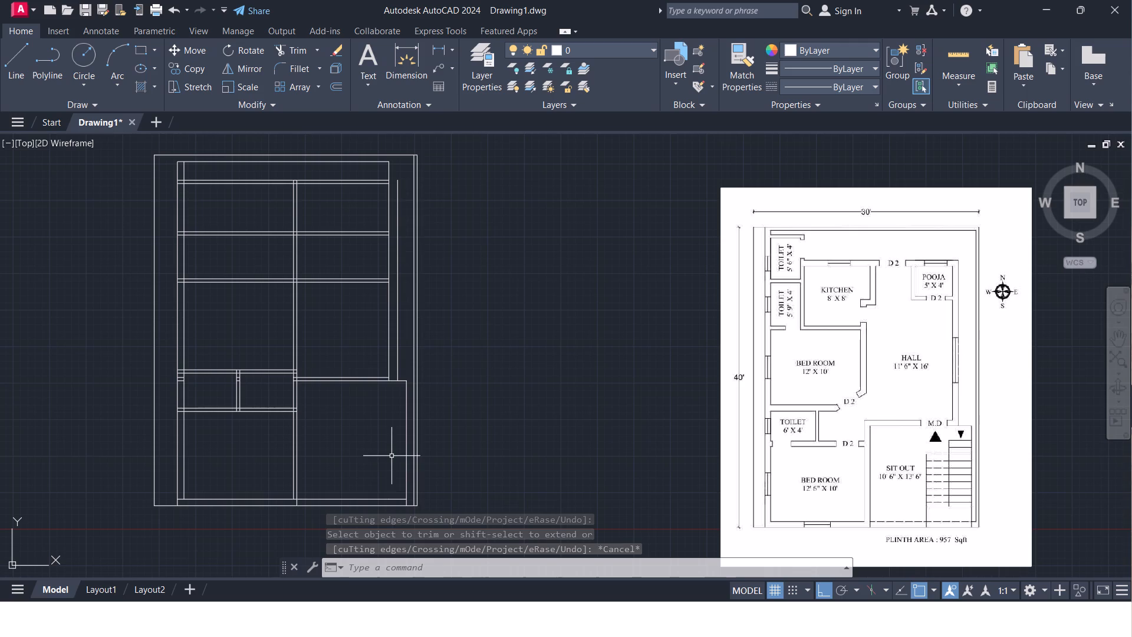
Erase the old inner east line just west of the hall's new east line.
left_click(389, 359)
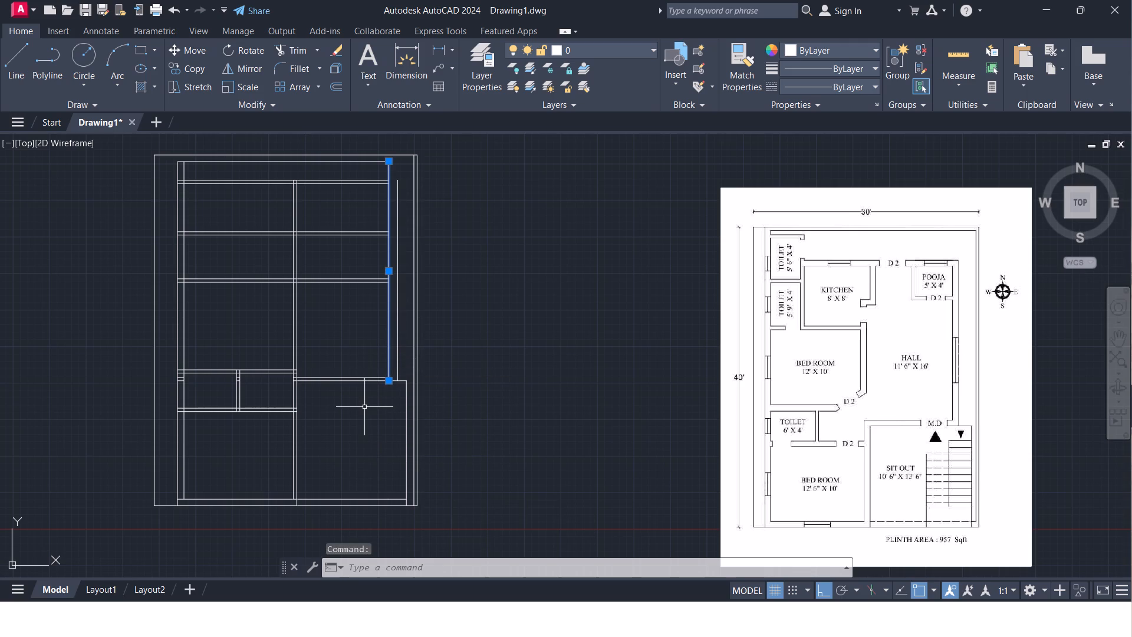
key("Delete")
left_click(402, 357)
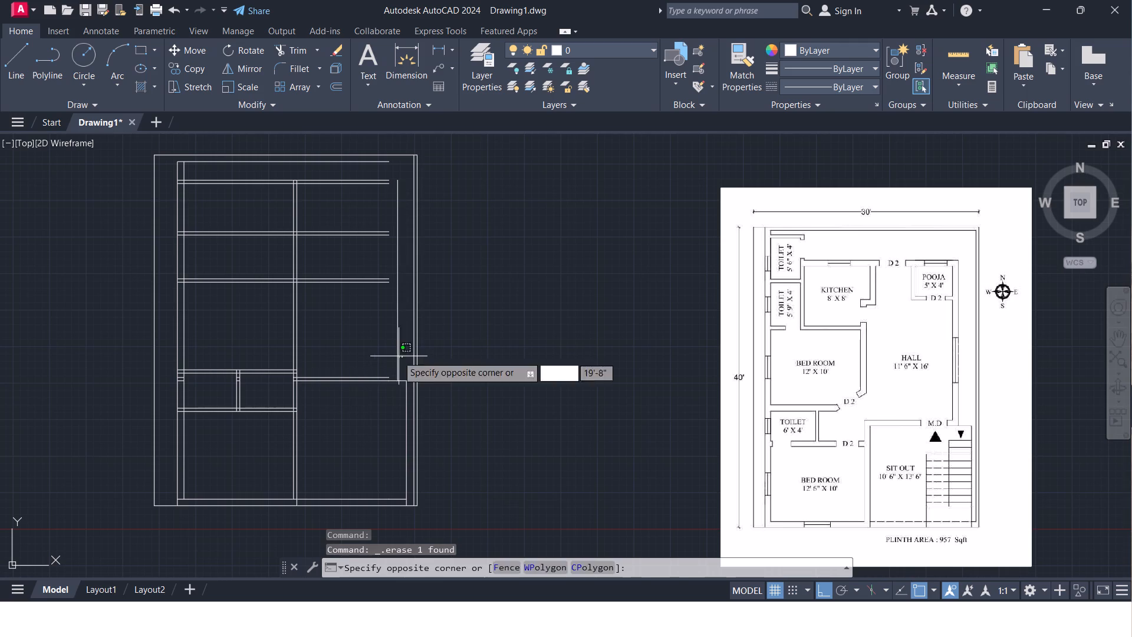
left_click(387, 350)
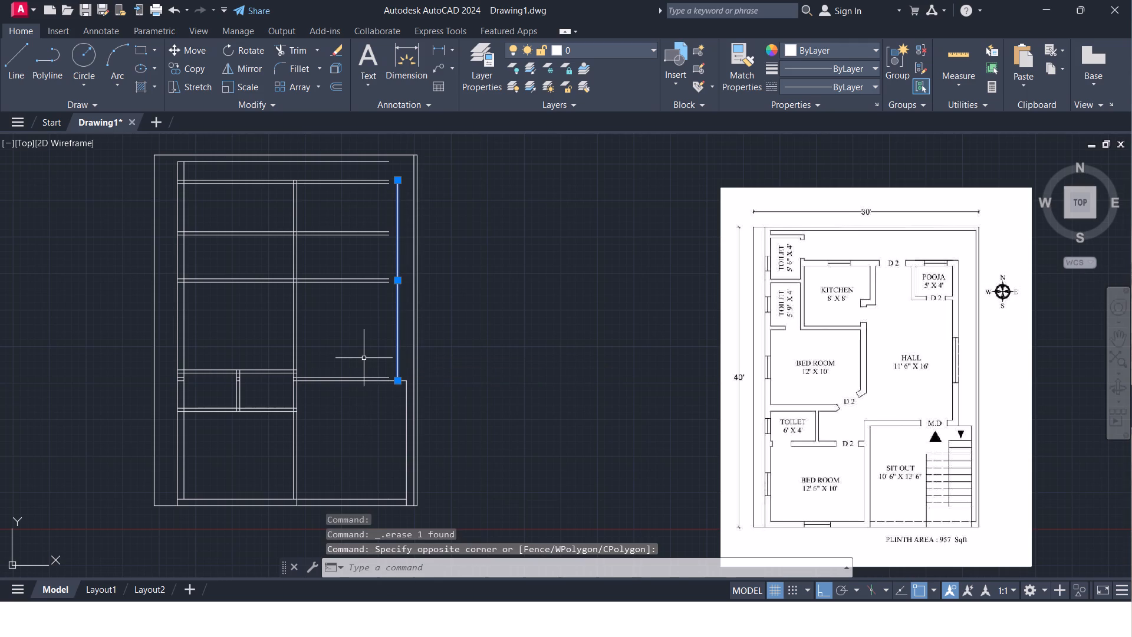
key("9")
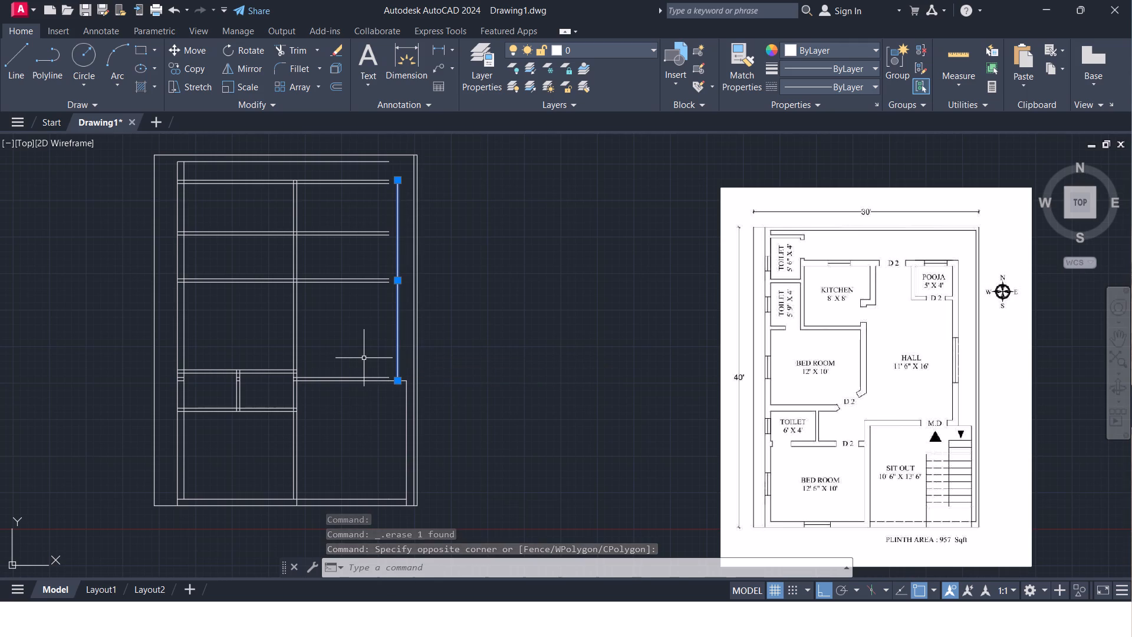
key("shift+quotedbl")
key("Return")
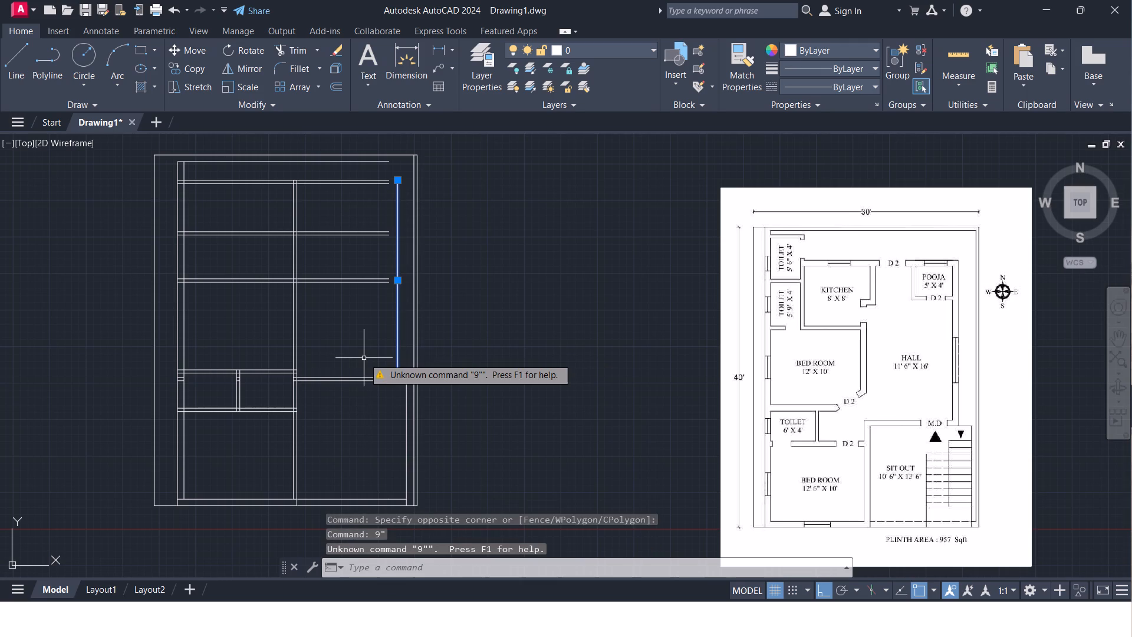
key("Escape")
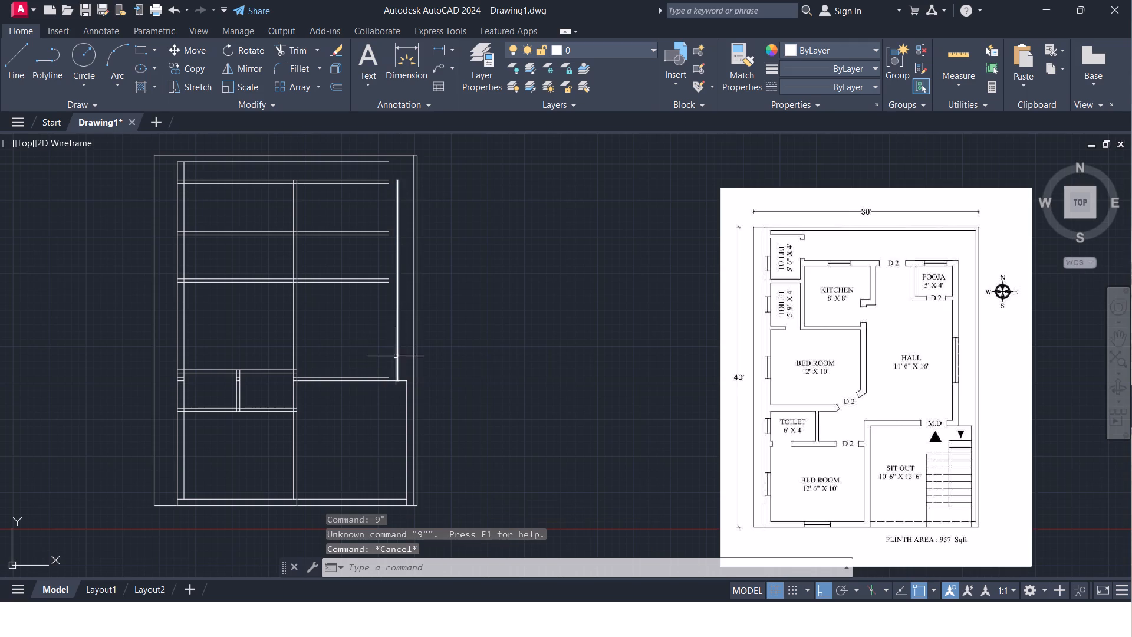
Offset the hall's new east line 9" to the west for the wall thickness.
left_click(401, 352)
left_click(386, 342)
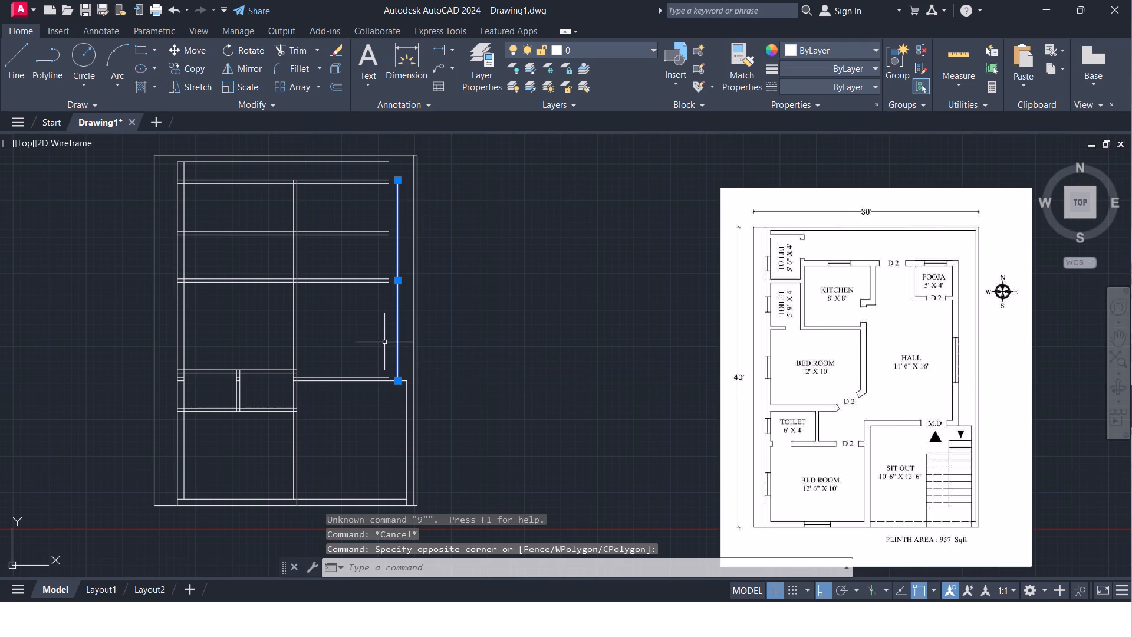
key("o")
key("Return")
key("Return")
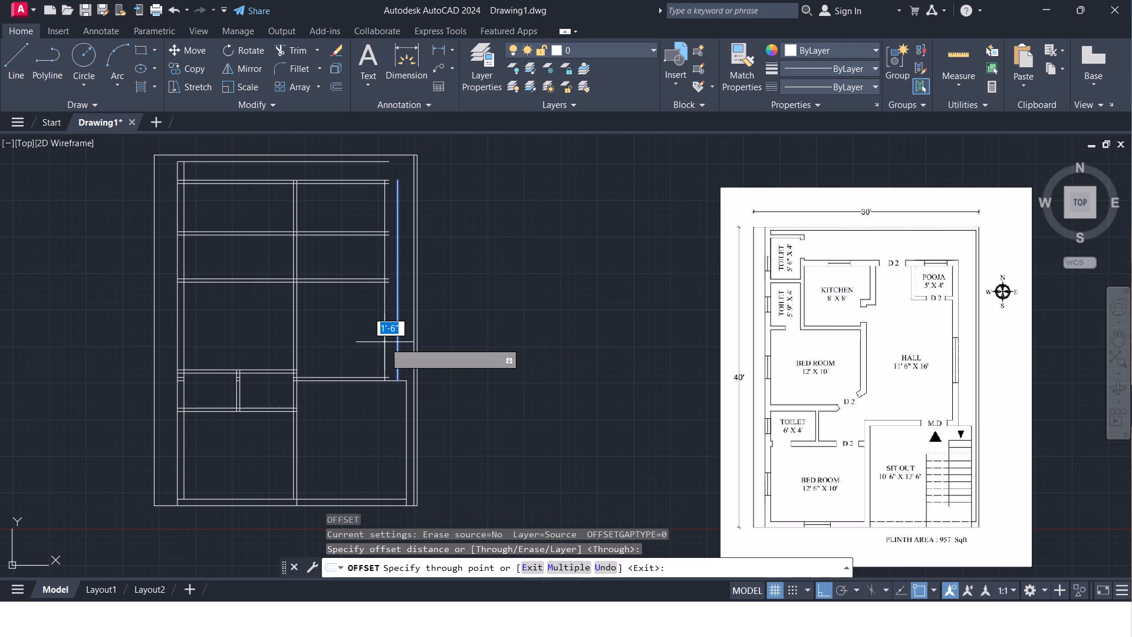
key("9")
key("shift+quotedbl")
key("Return")
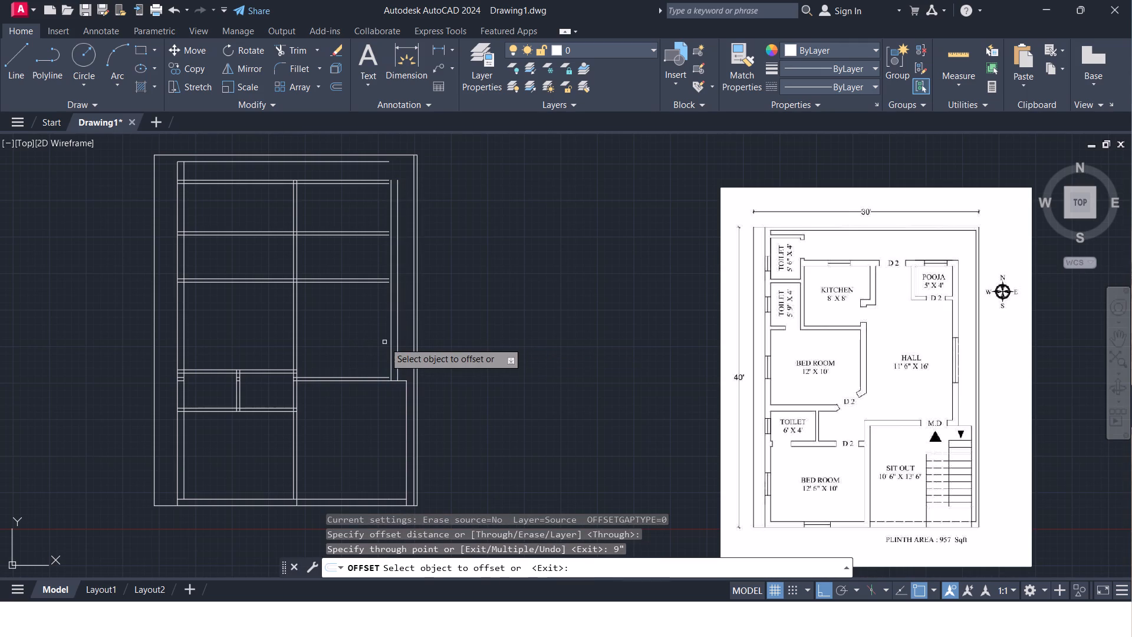
key("Escape")
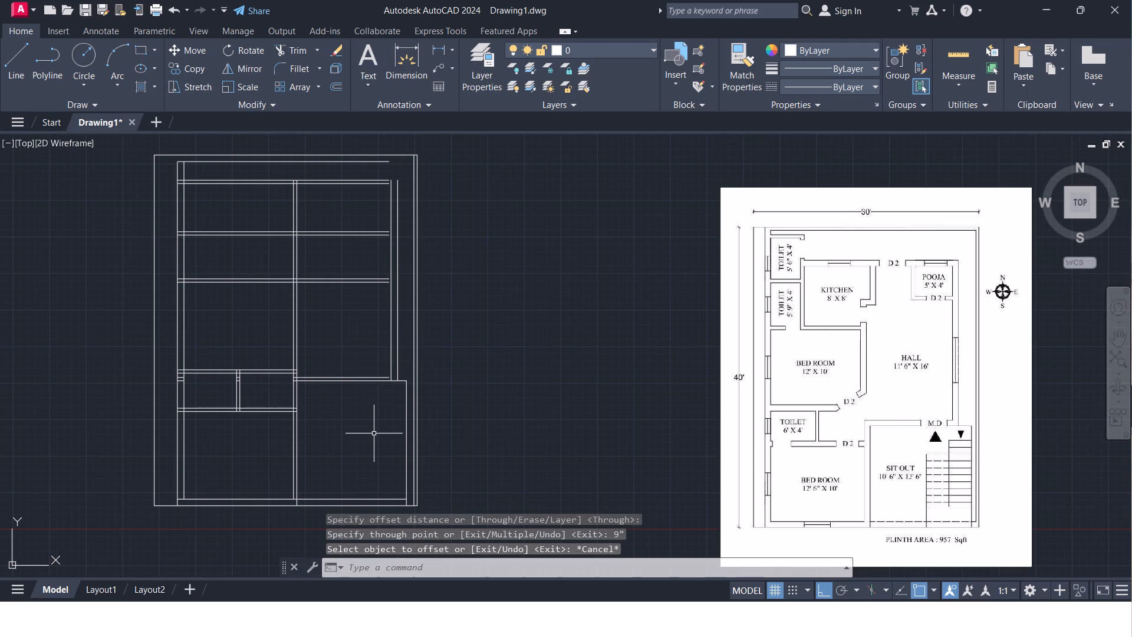
Extend the hall-to-sit-out wall's north line and the south line of the wall north of the 12' x 10' bedroom to the new inner east line.
scroll(378, 411, "up", 1)
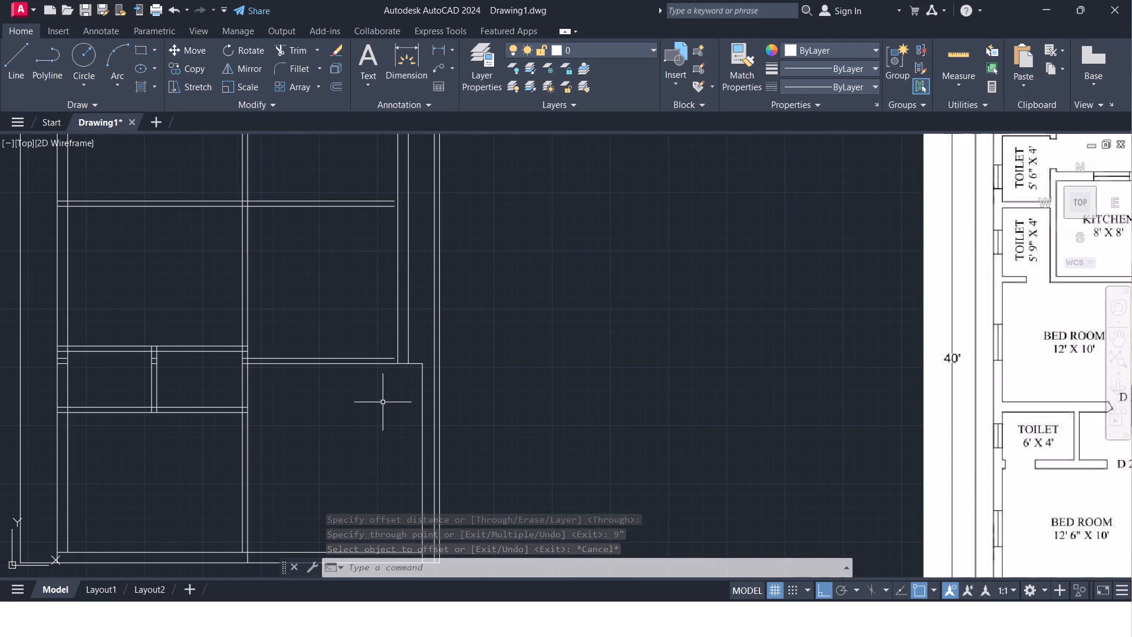
scroll(383, 402, "down", 1)
middle_click_drag(383, 402, 356, 406)
scroll(357, 400, "up", 1)
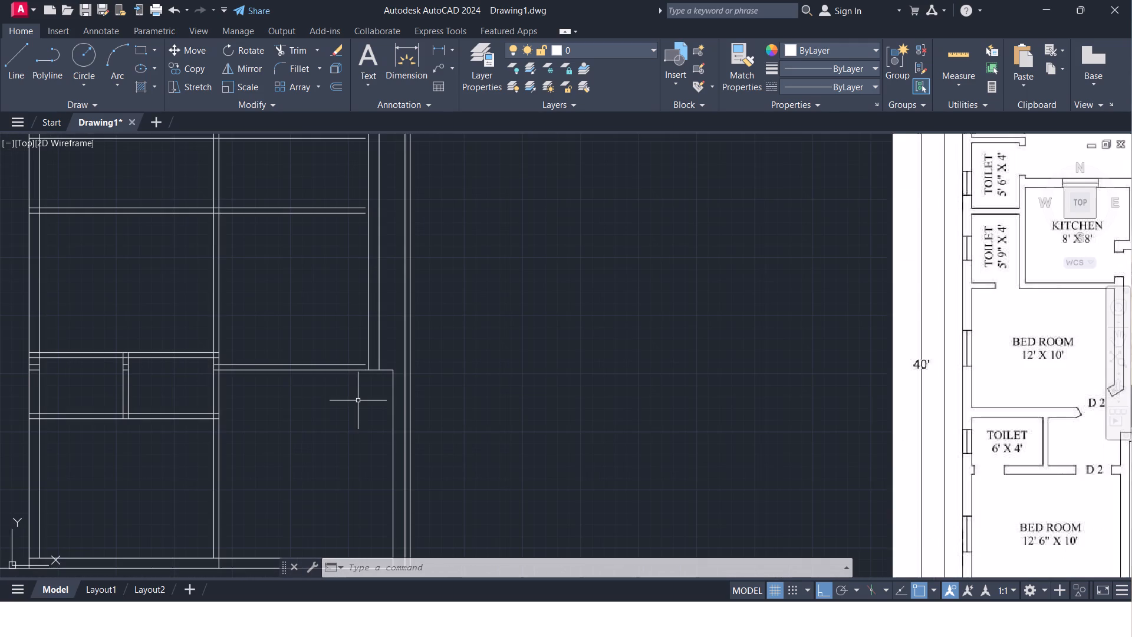
type("tr")
key("Return")
key("Return")
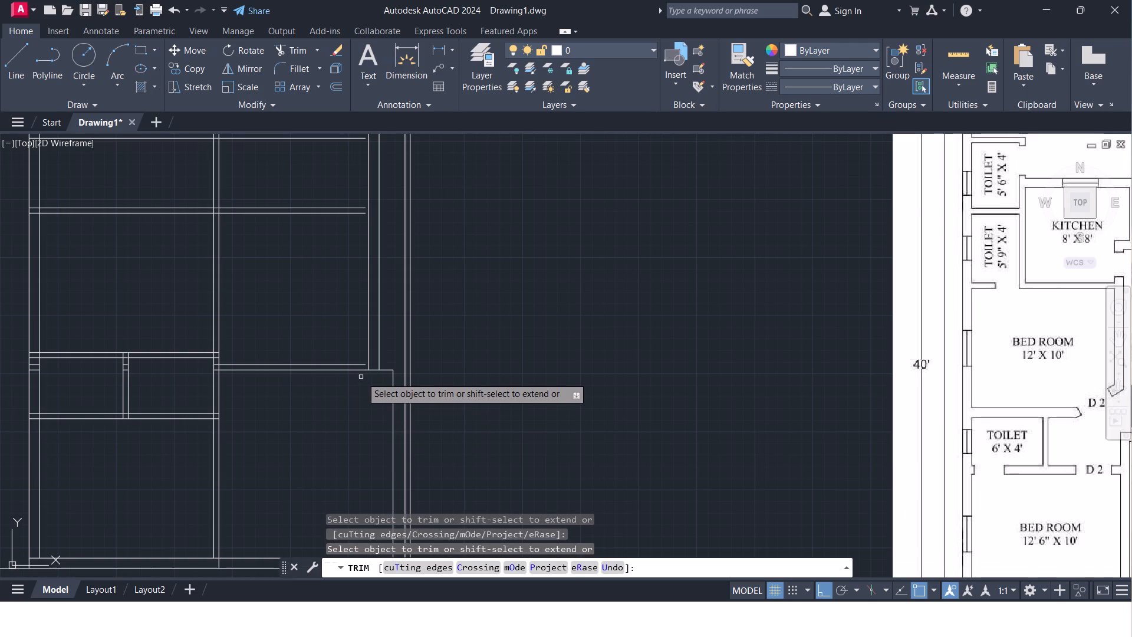
left_click(358, 365, "shift")
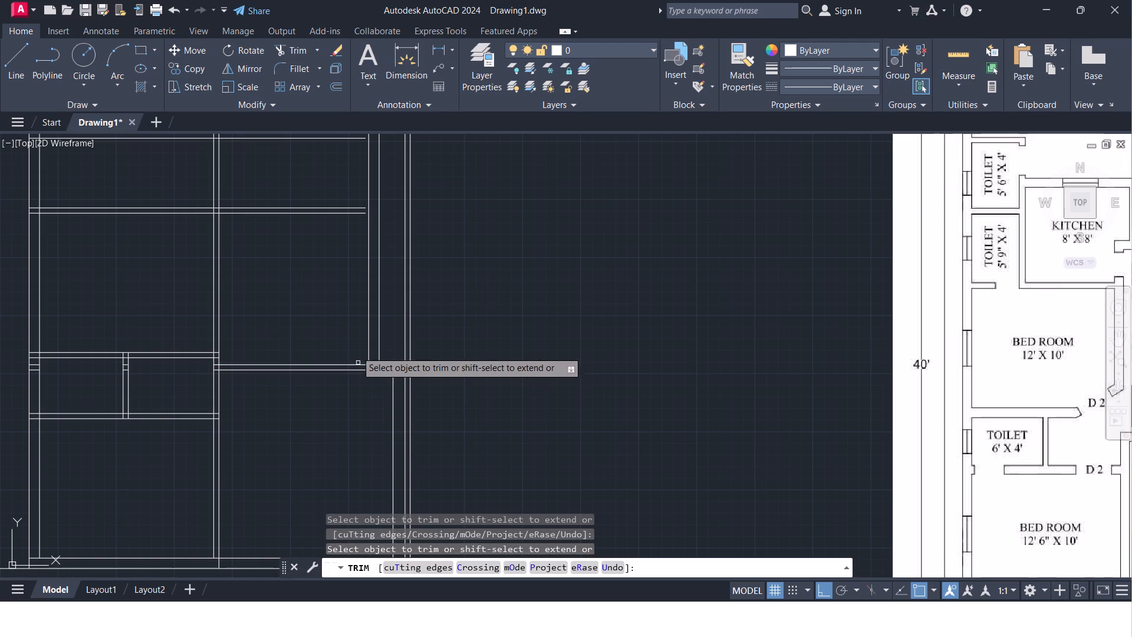
left_click(355, 215, "shift")
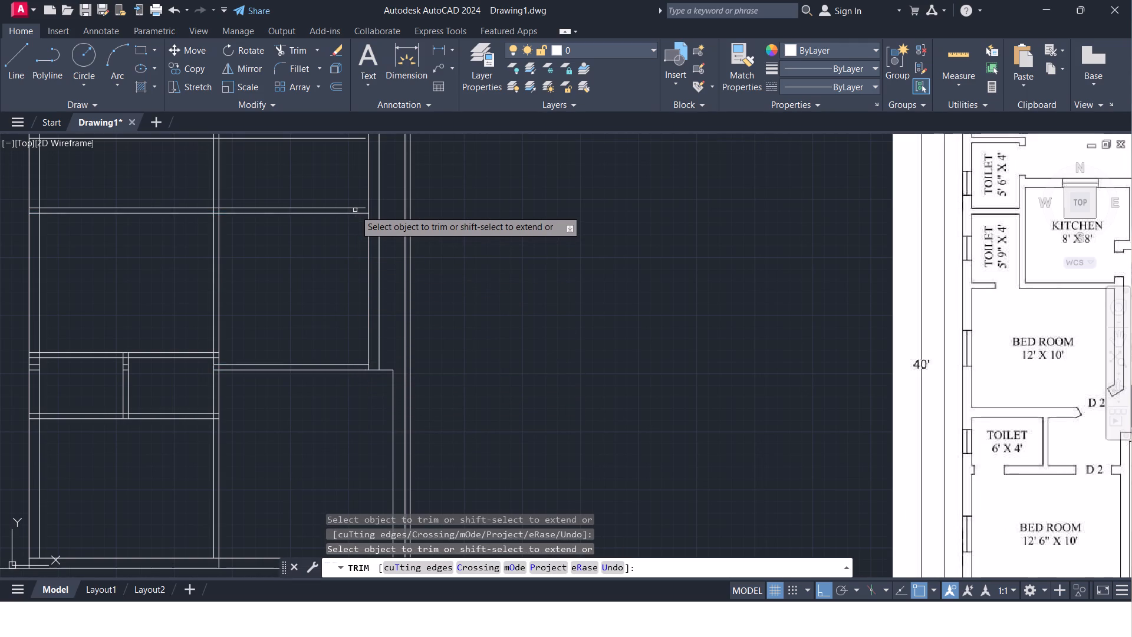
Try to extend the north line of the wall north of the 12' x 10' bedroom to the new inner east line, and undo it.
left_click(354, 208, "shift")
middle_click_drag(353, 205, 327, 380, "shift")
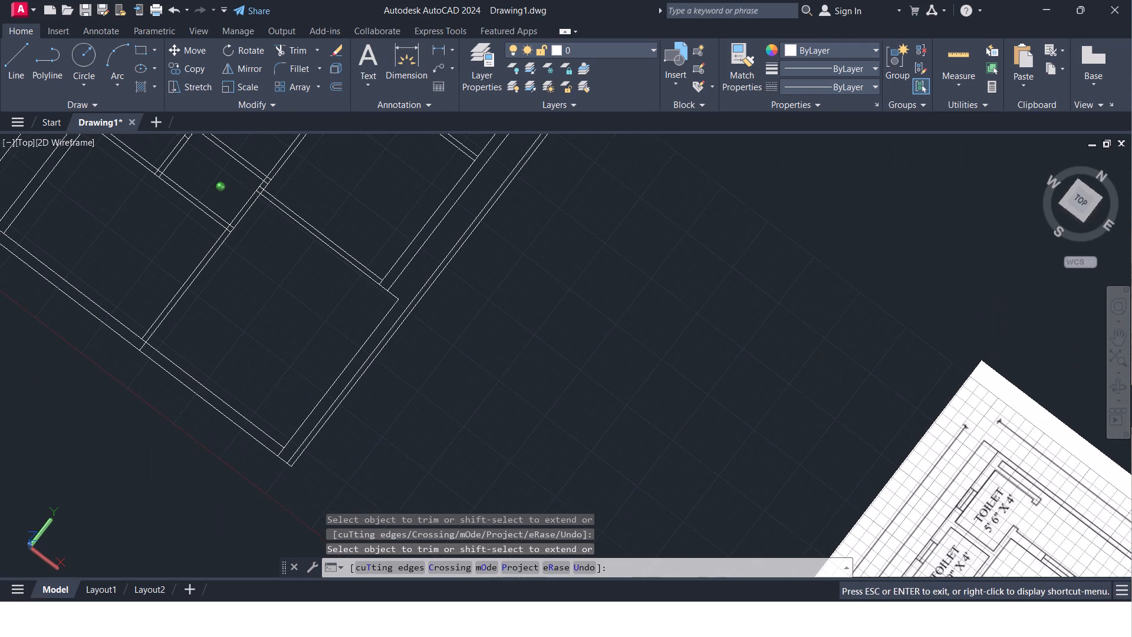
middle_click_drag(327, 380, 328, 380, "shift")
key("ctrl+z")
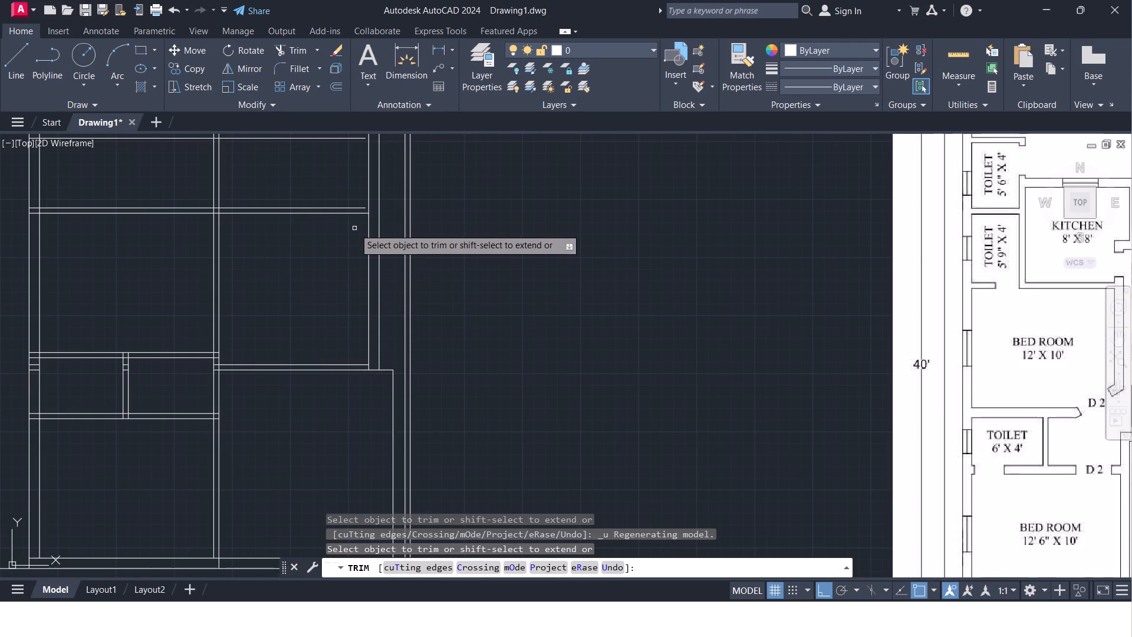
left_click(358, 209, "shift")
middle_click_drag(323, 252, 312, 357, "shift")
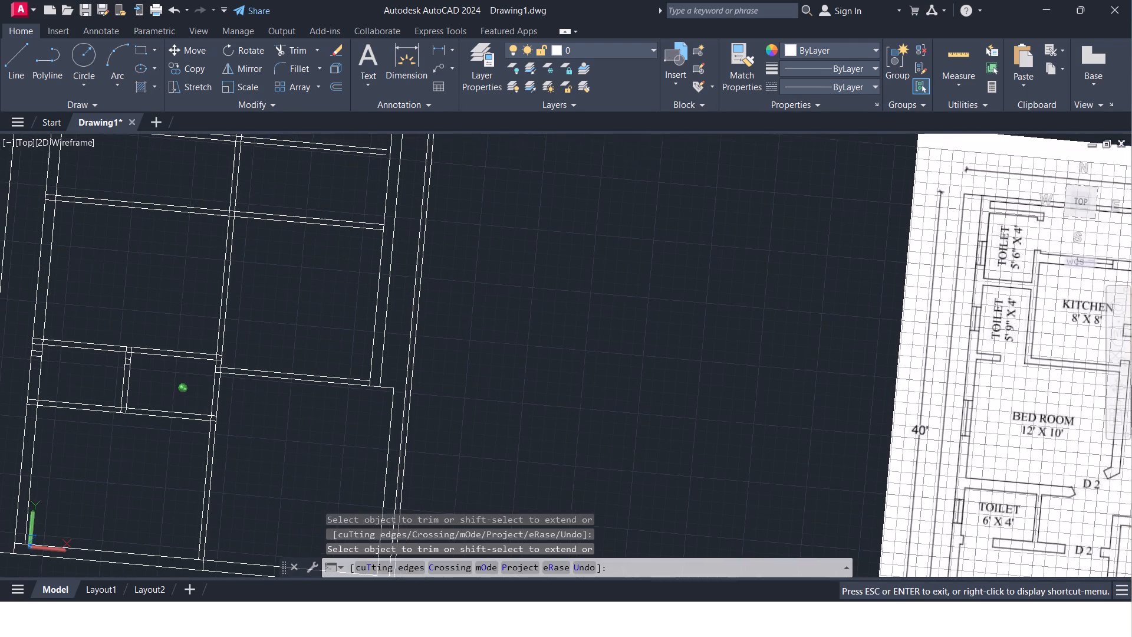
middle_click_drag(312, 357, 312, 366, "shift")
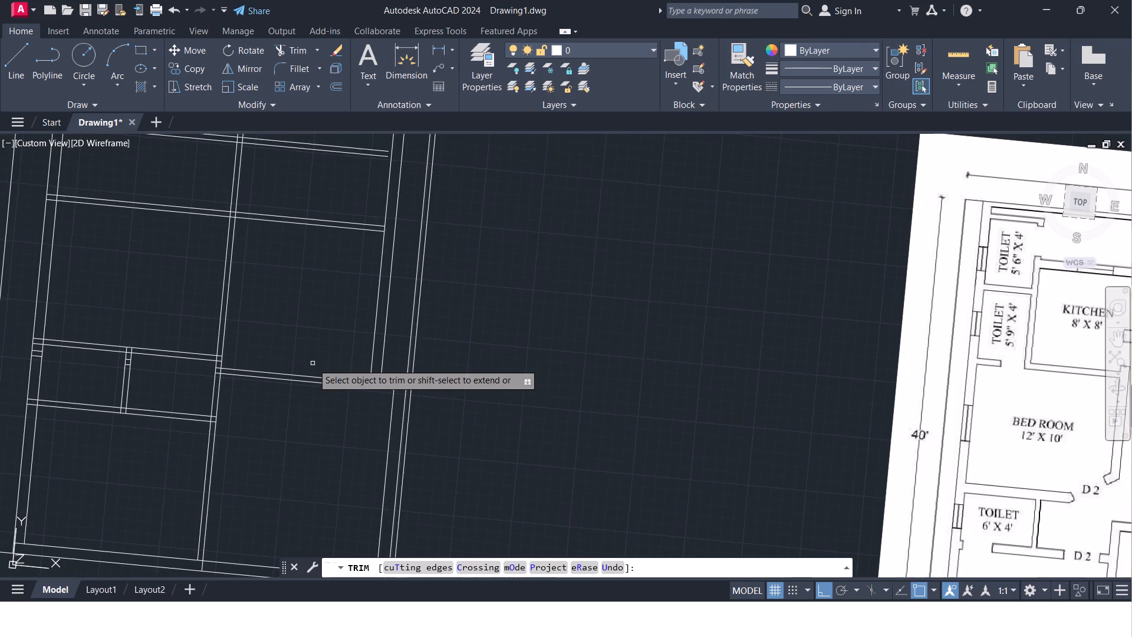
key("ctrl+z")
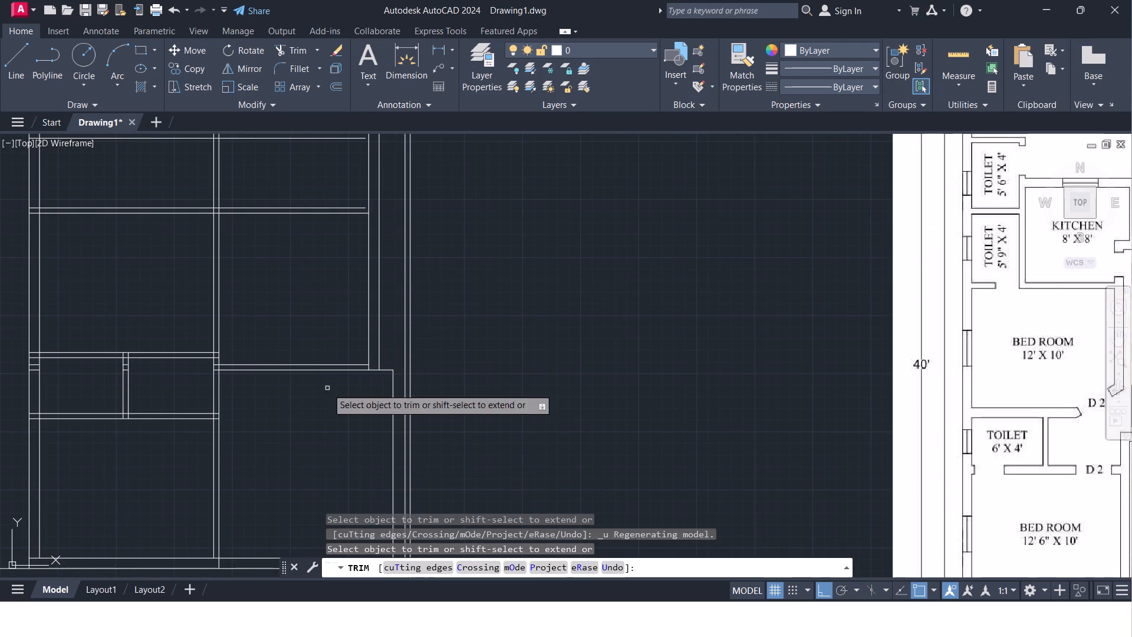
Extend the remaining lines of the three northern horizontal walls to the inner east line, and the northernmost one on to the outer east line.
middle_click_drag(320, 310, 317, 422)
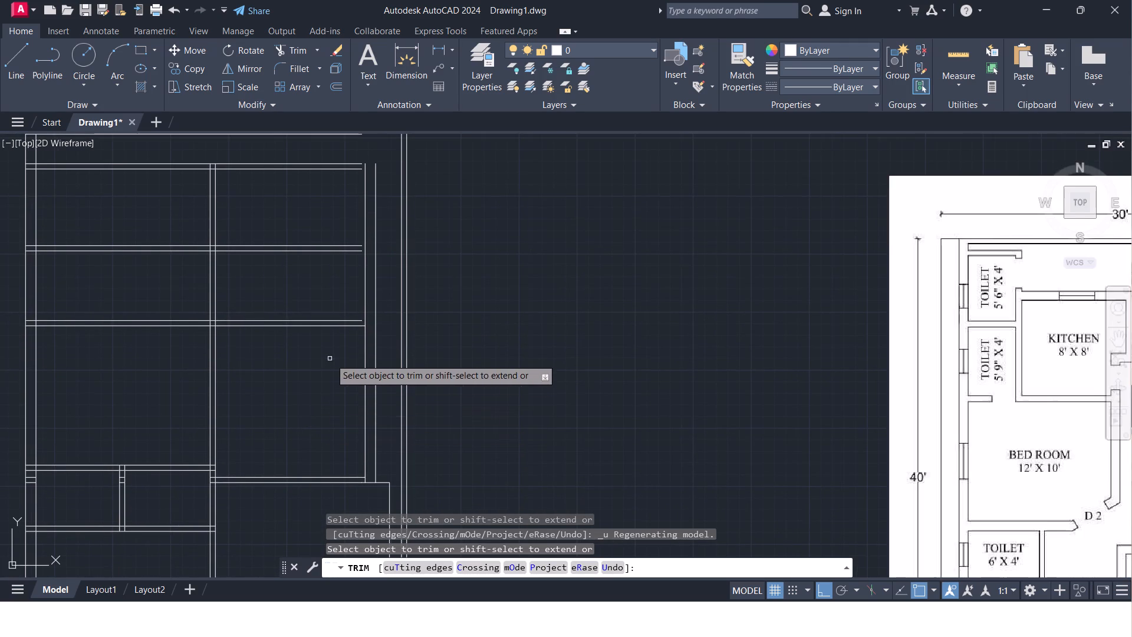
left_click(347, 318, "shift")
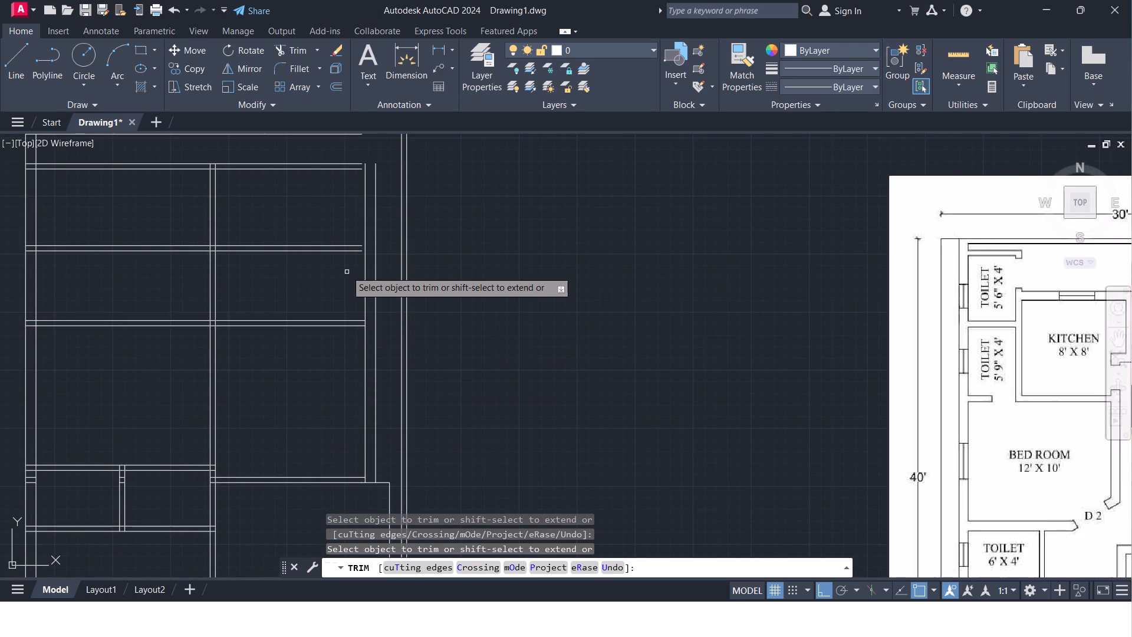
left_click(347, 252, "shift")
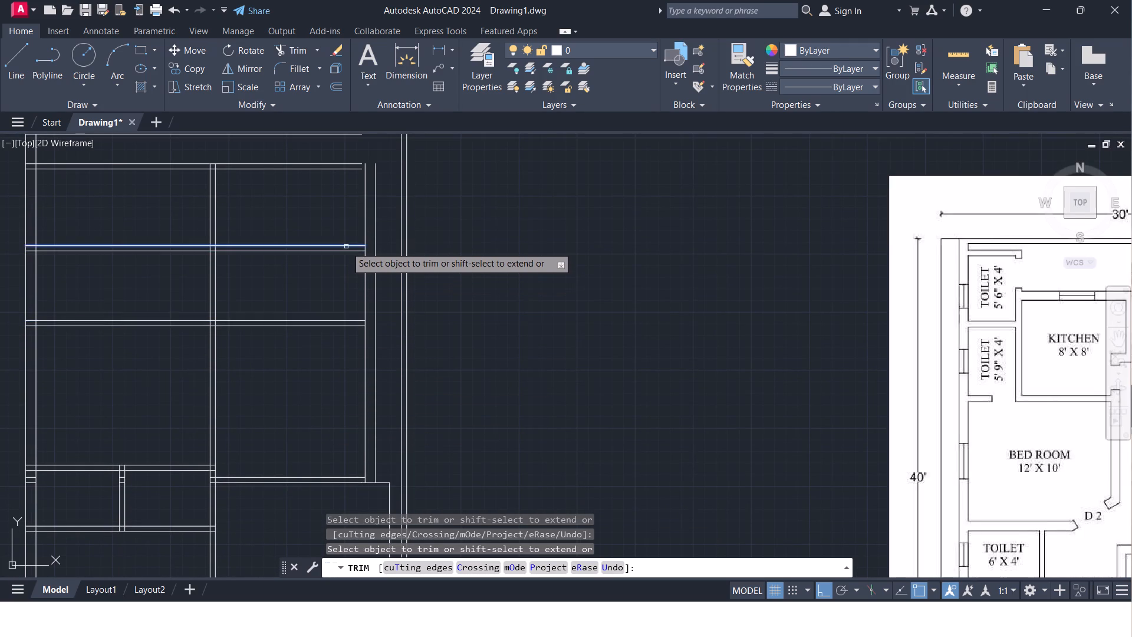
left_click(346, 247, "shift")
left_click(347, 170, "shift")
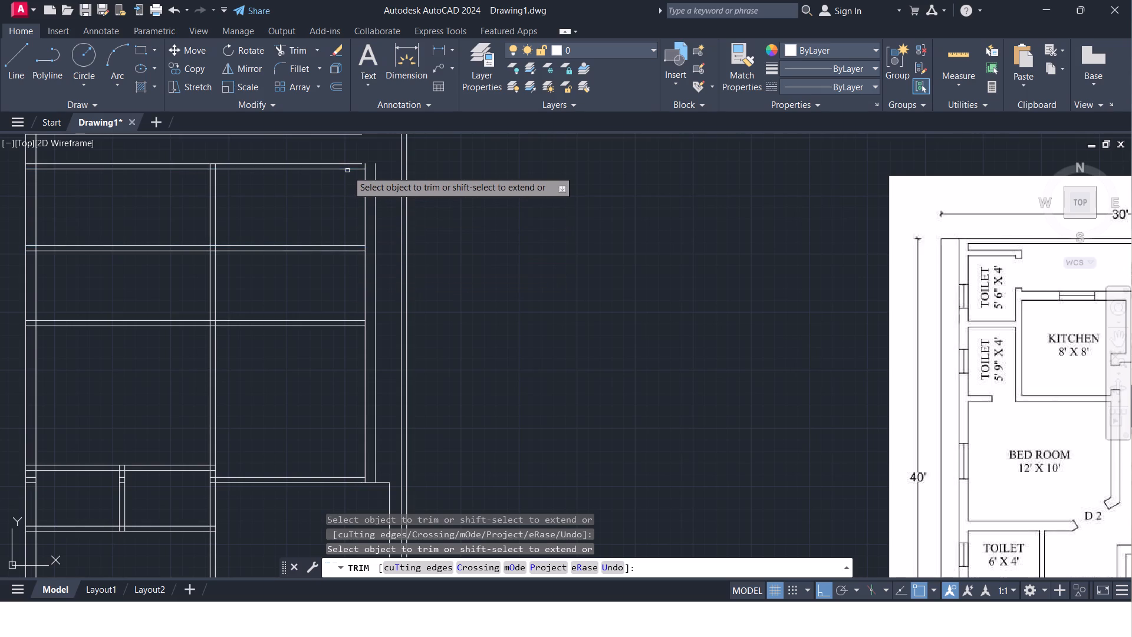
left_click(348, 165, "shift")
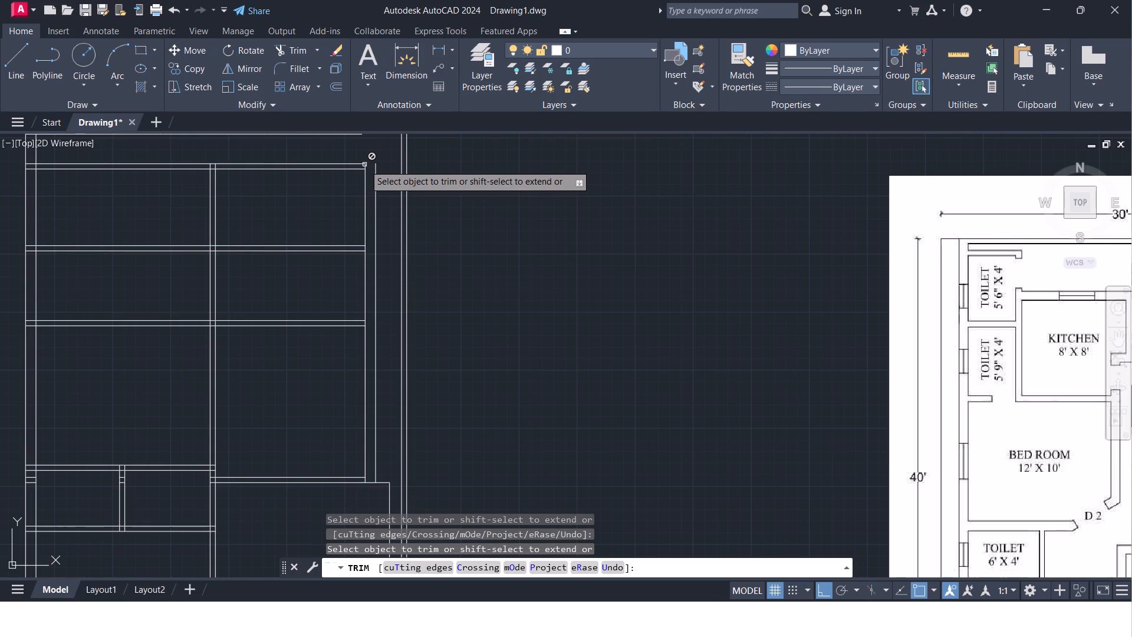
left_click(351, 162, "shift")
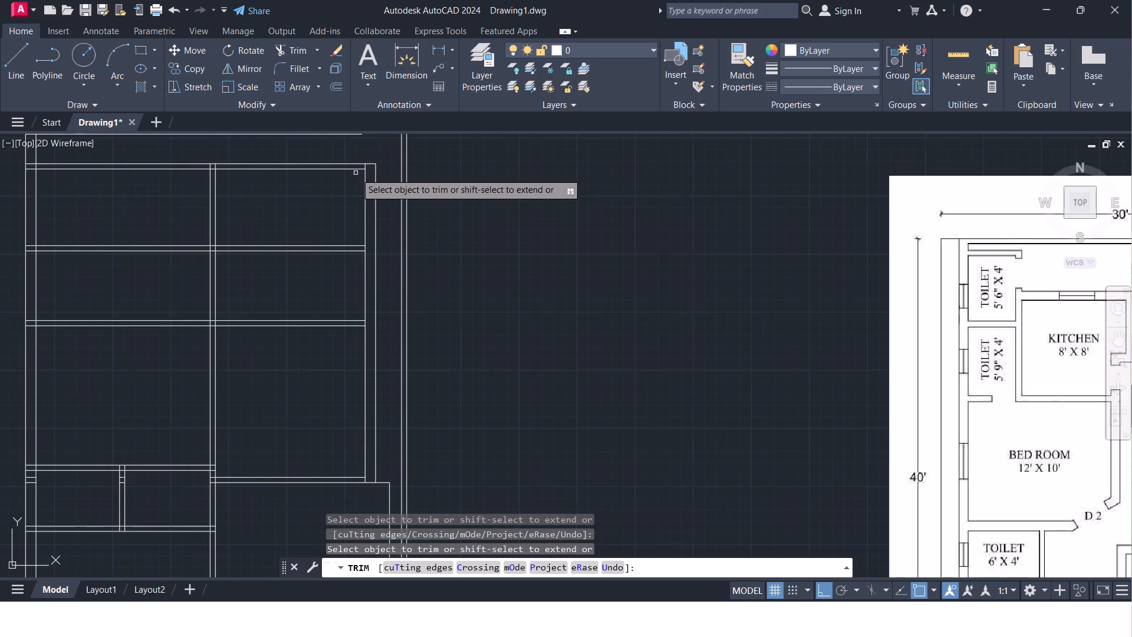
left_click(356, 170, "shift")
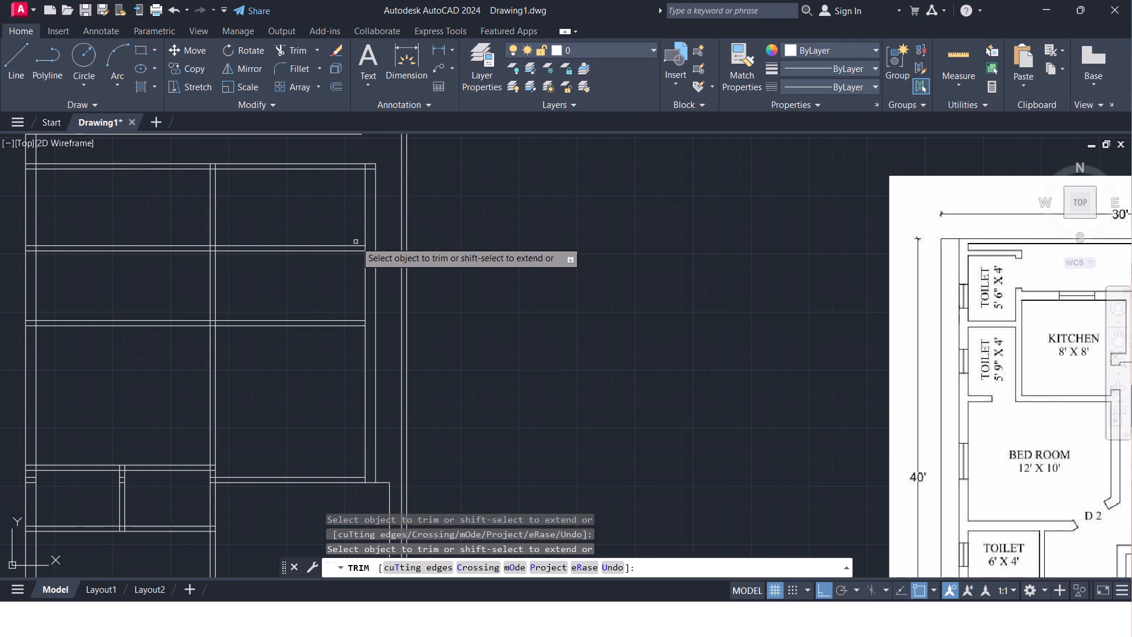
scroll(394, 255, "down", 1)
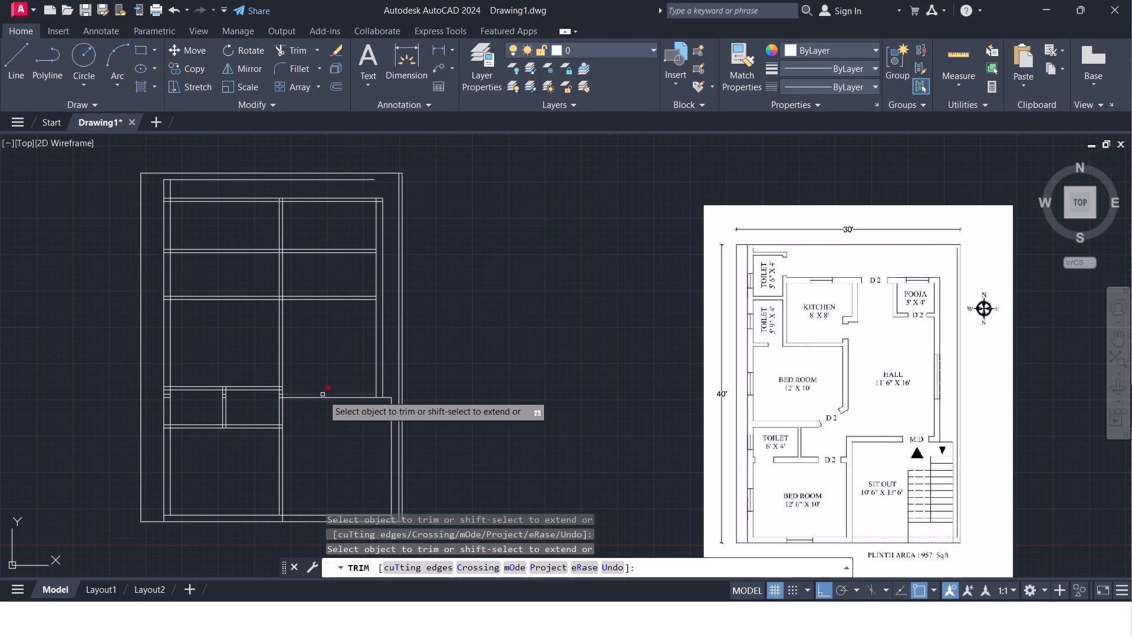
Offset the north line of the hall-to-sit-out wall 16' to the north for the hall's length.
key("Escape")
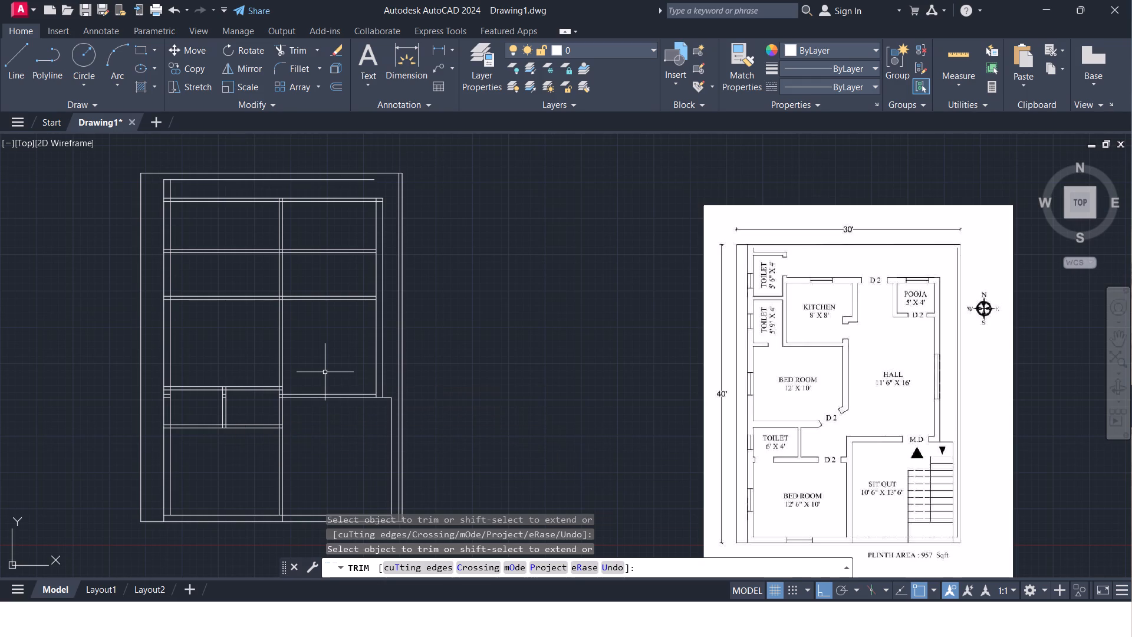
key("o")
key("Return")
key("Return")
left_click(337, 395)
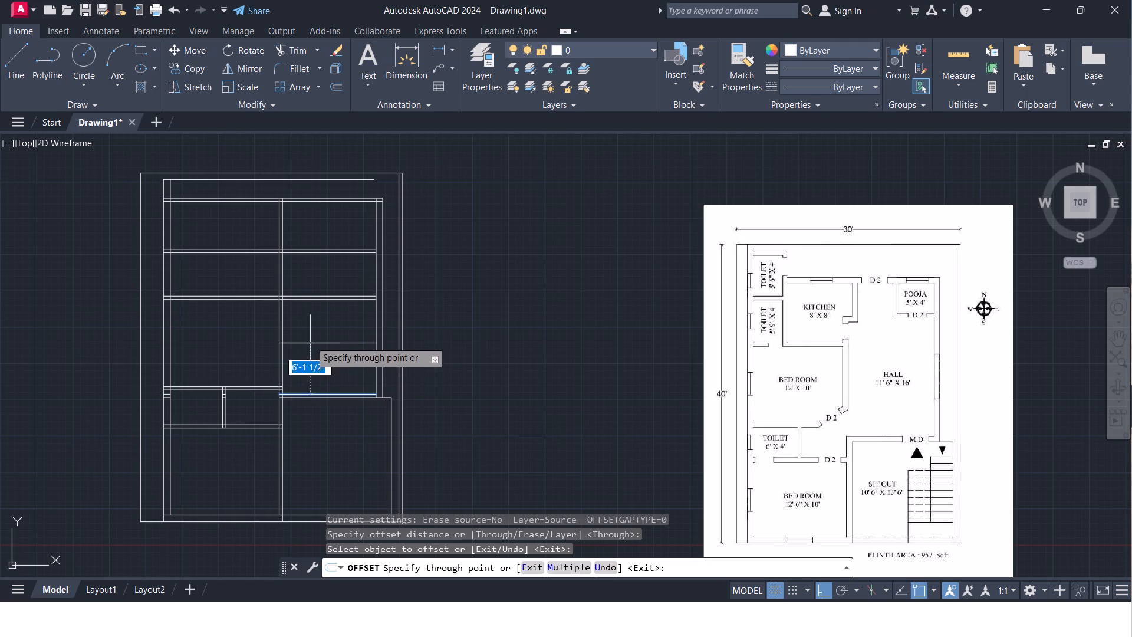
key("1")
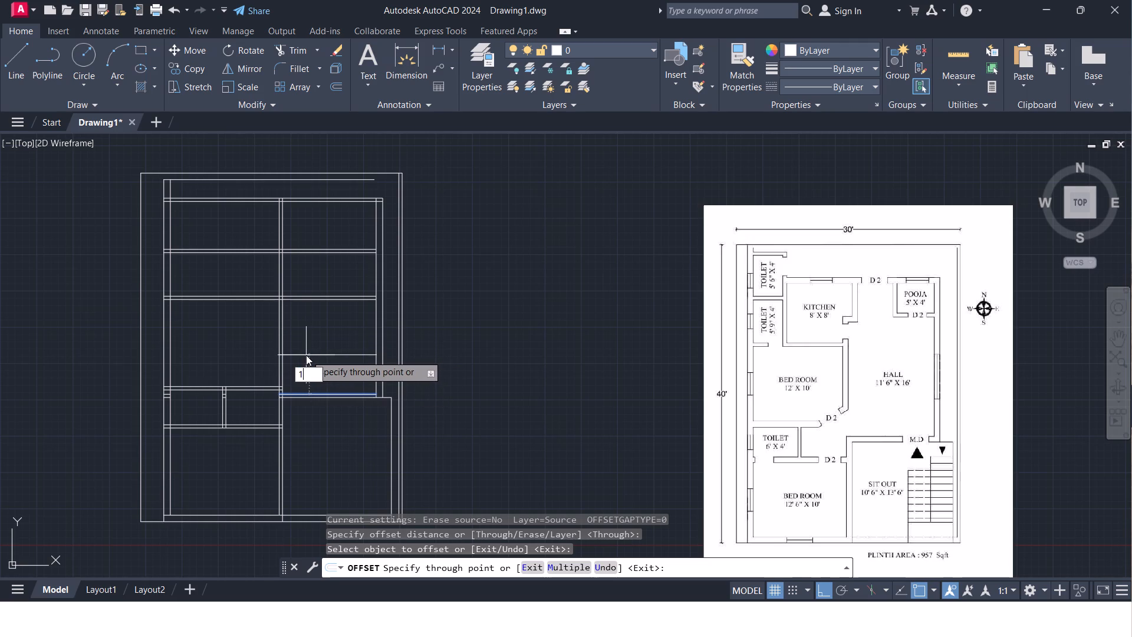
type("6'")
key("Return")
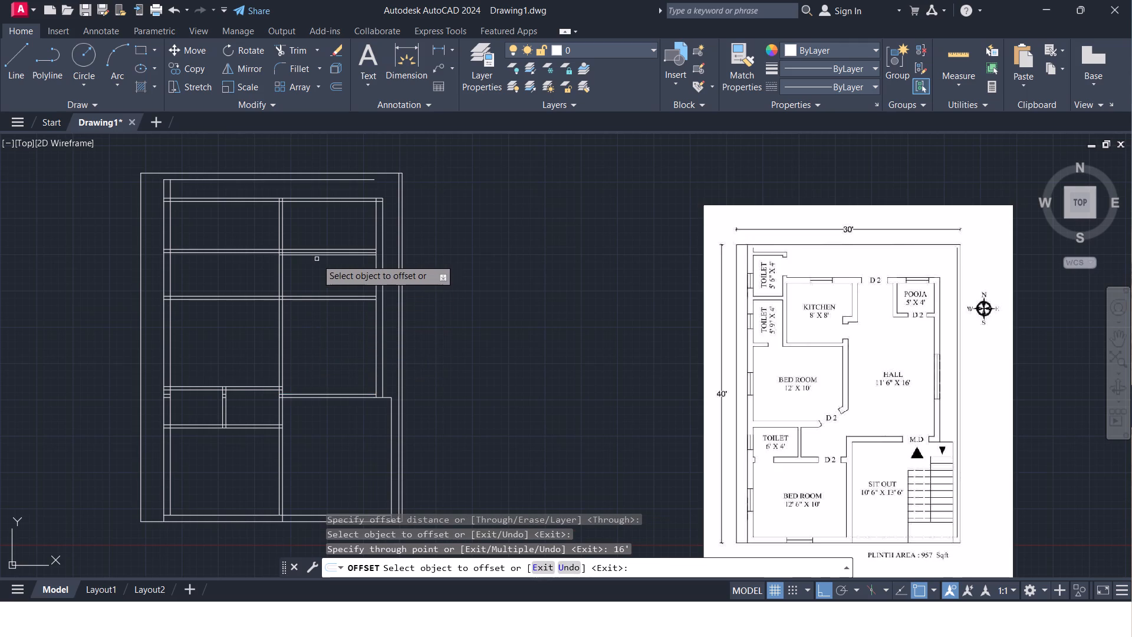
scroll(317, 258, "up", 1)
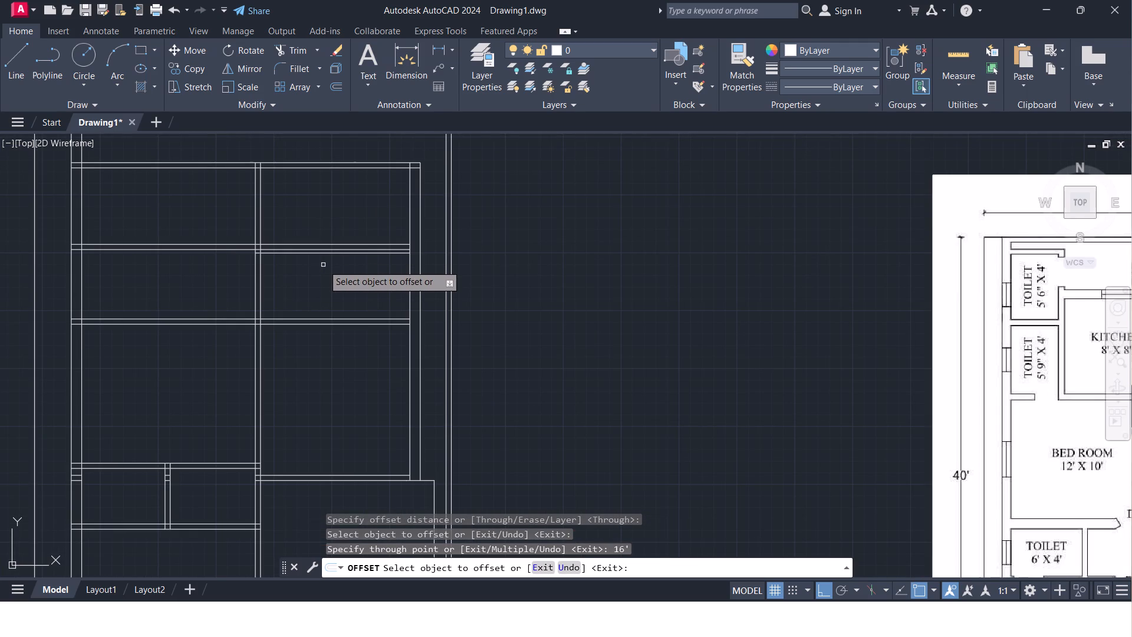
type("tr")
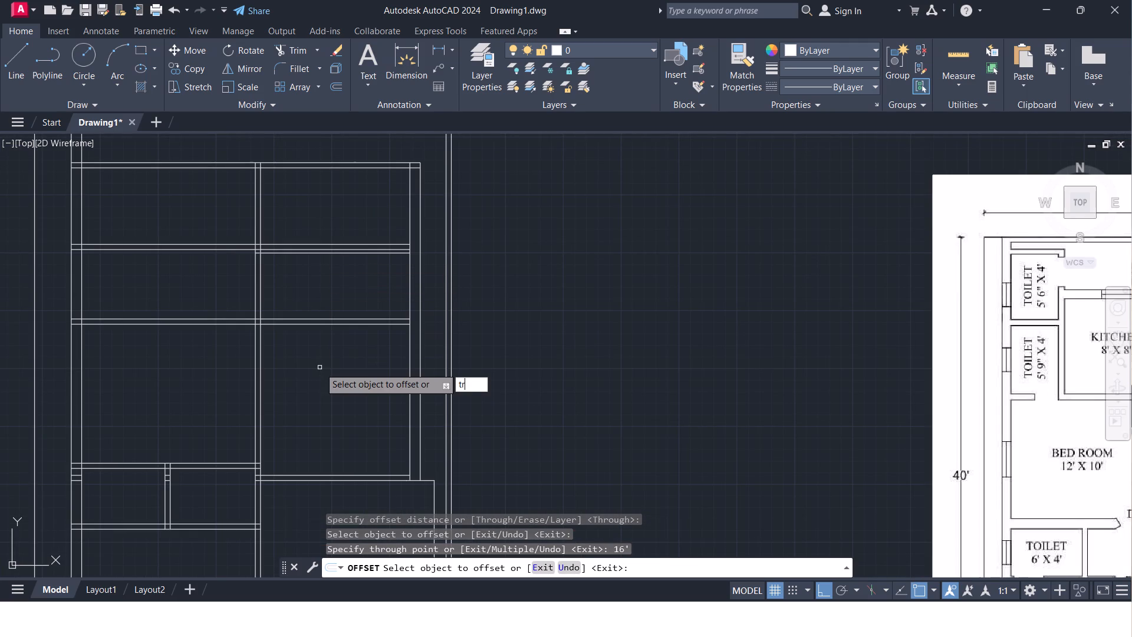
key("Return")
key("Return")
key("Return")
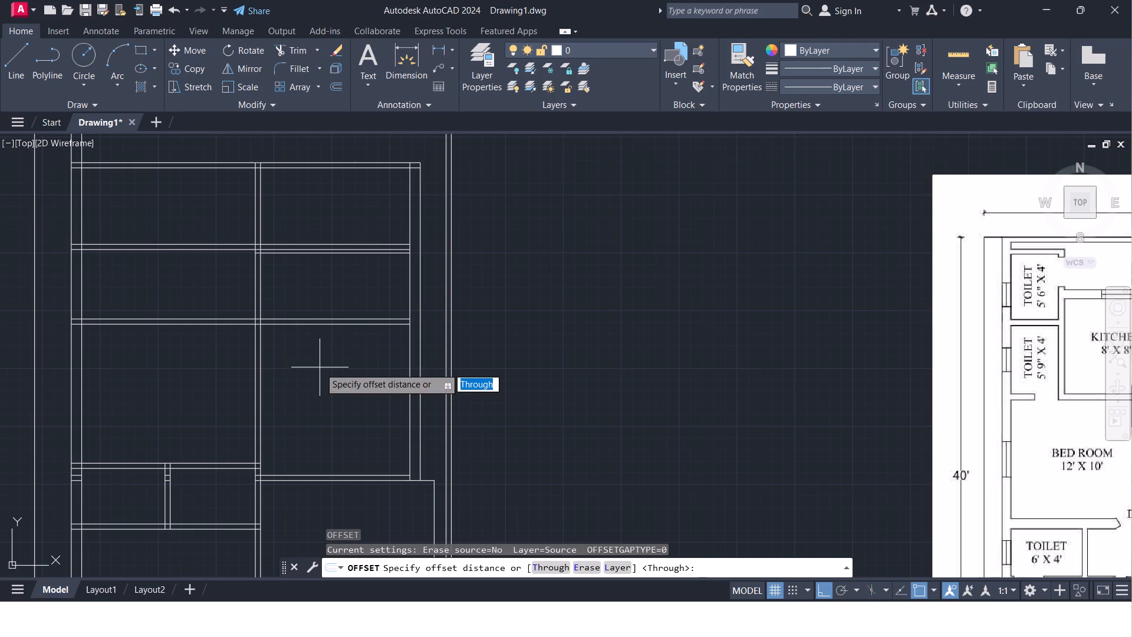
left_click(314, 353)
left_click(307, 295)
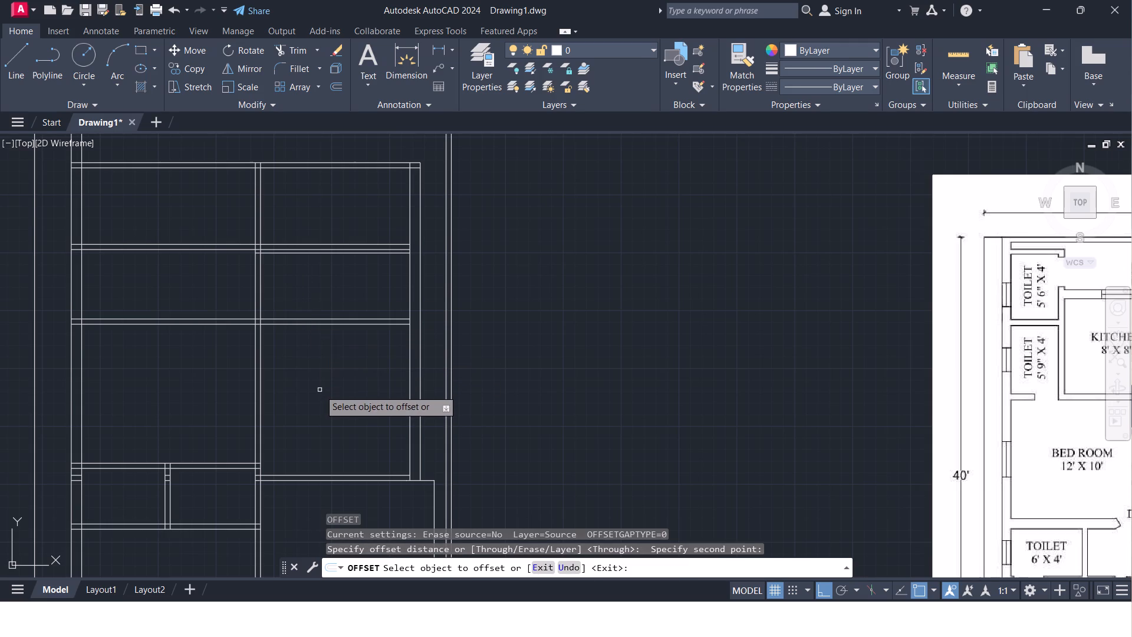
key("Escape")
Trim away the hall portions of the wall north of the 12' x 10' bedroom and of the next wall to its north.
type("tr")
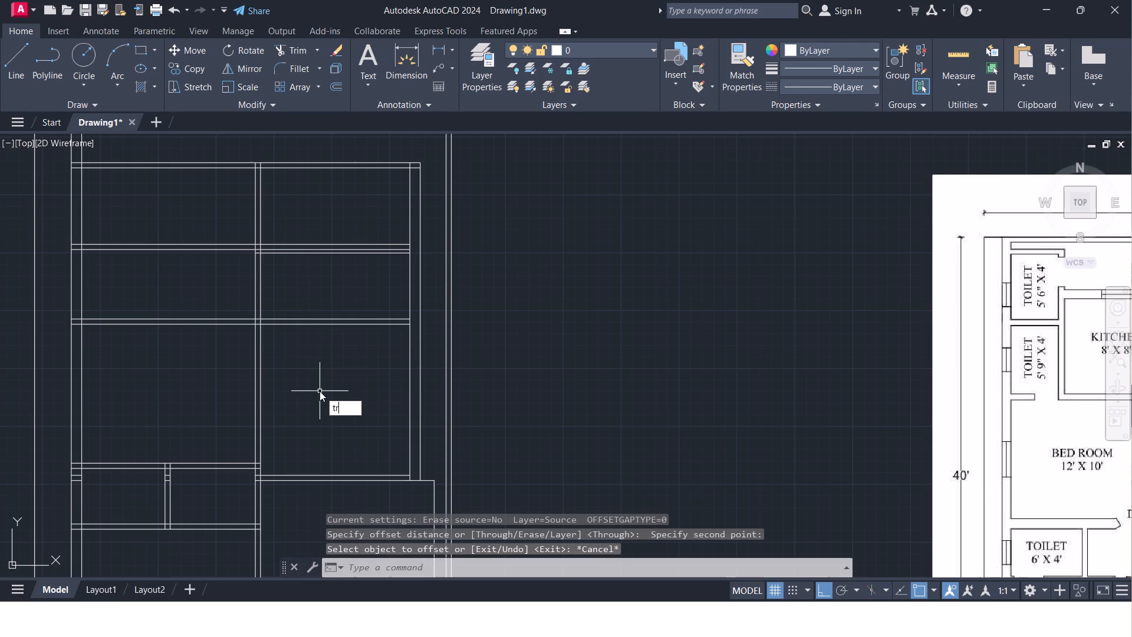
key("Return")
key("Return")
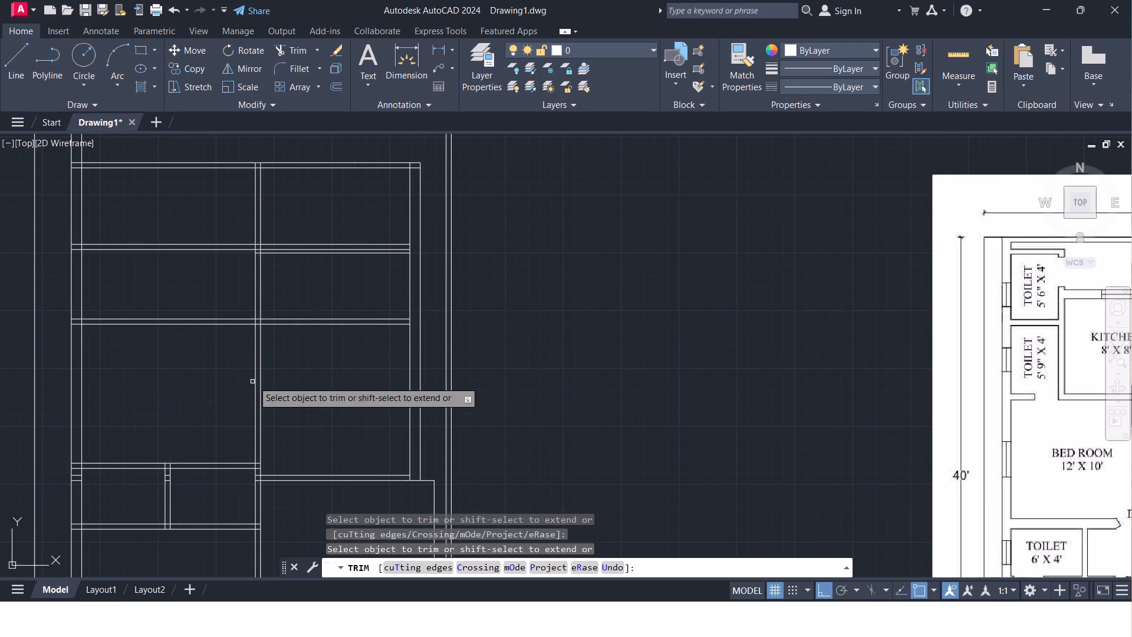
left_click(335, 340)
left_click(317, 301)
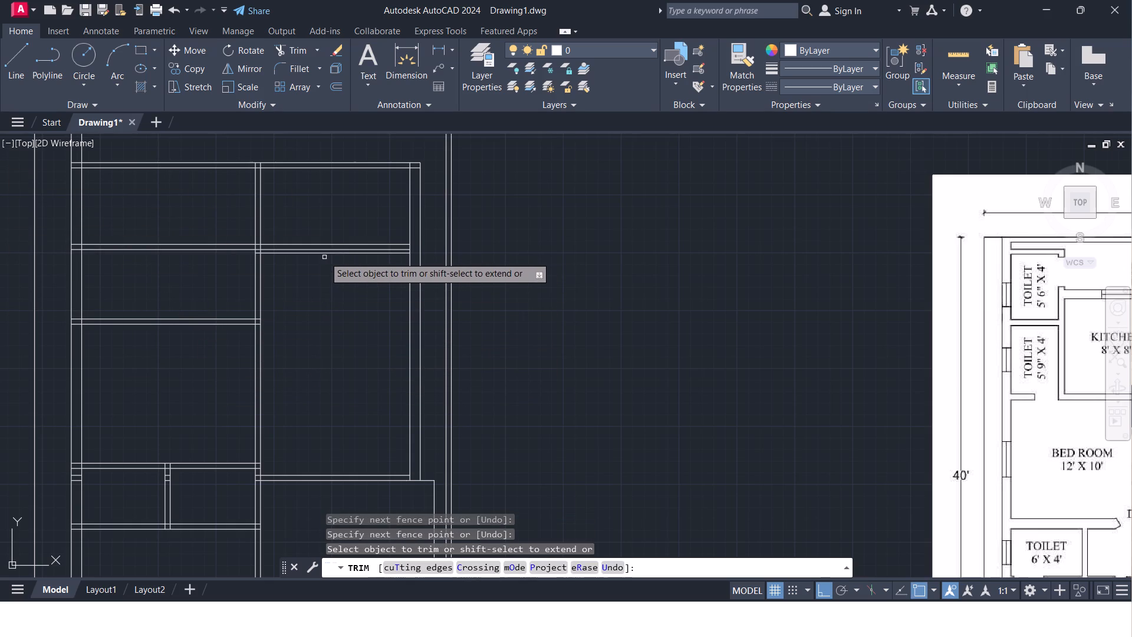
scroll(325, 235, "up", 2)
left_click(328, 274)
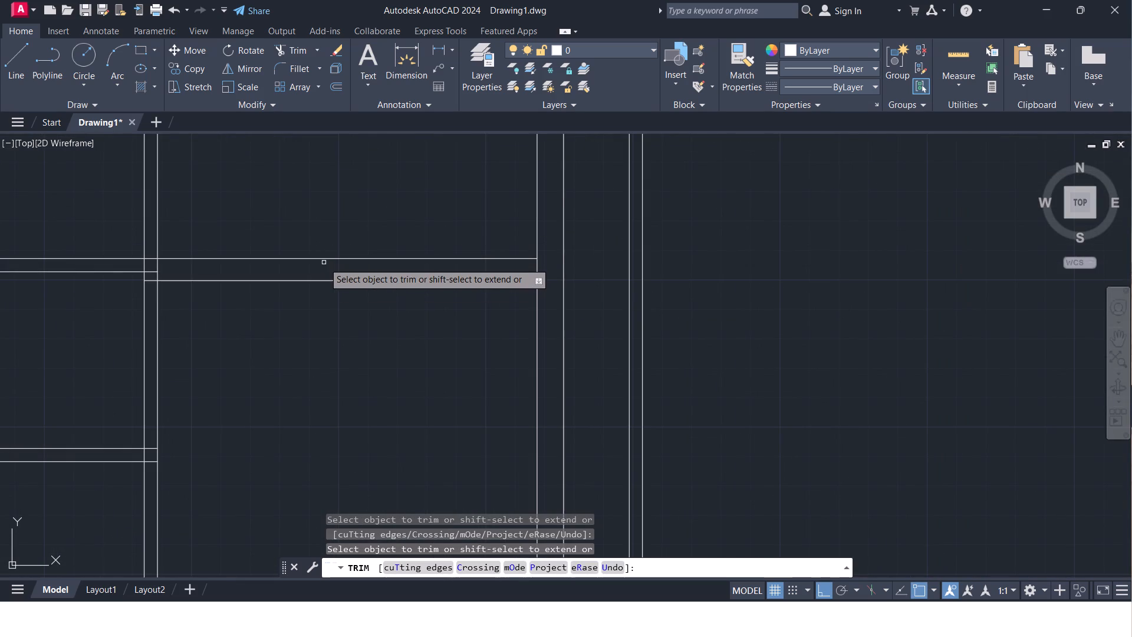
left_click(323, 257)
key("Escape")
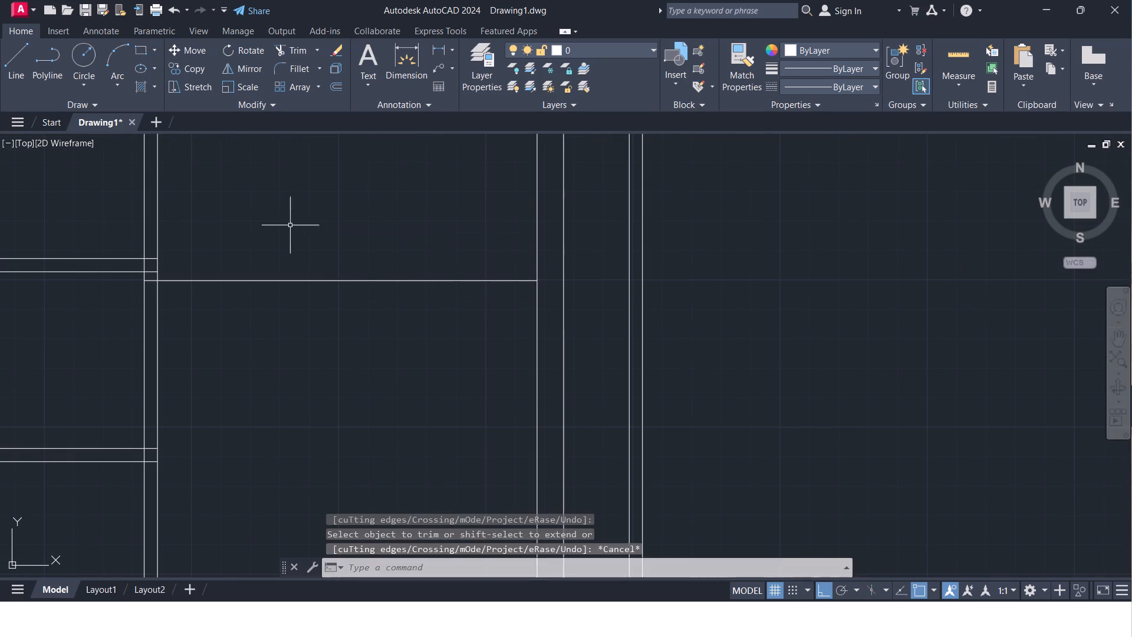
Offset the hall's new north line 4.5" to the north for the wall thickness.
left_click(317, 308)
left_click(289, 260)
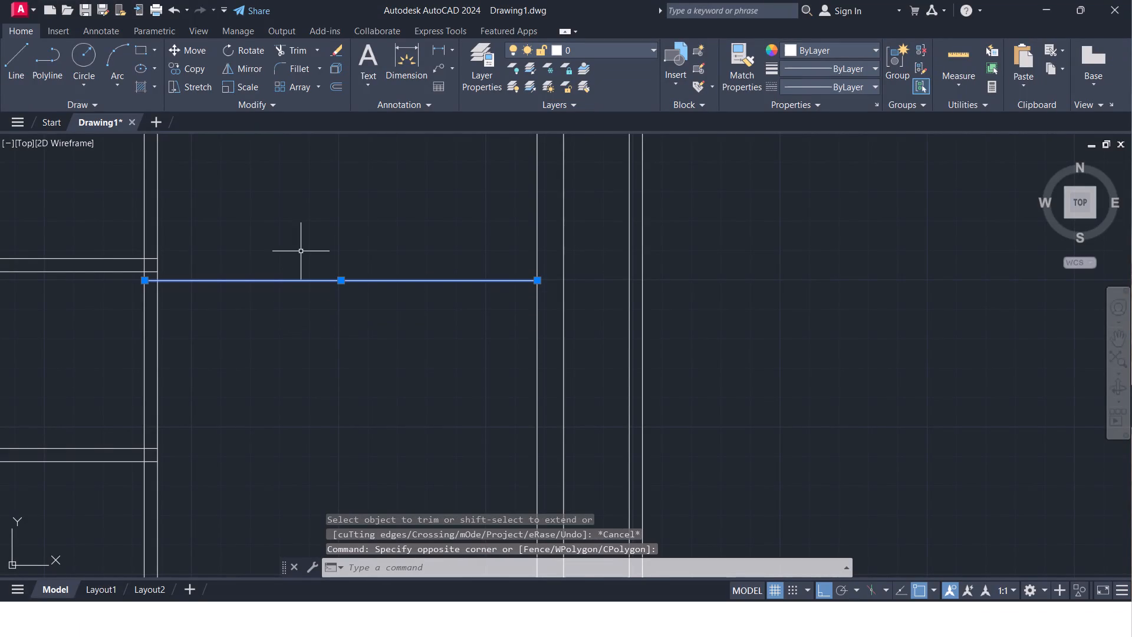
scroll(302, 251, "down", 2)
scroll(295, 302, "down", 1)
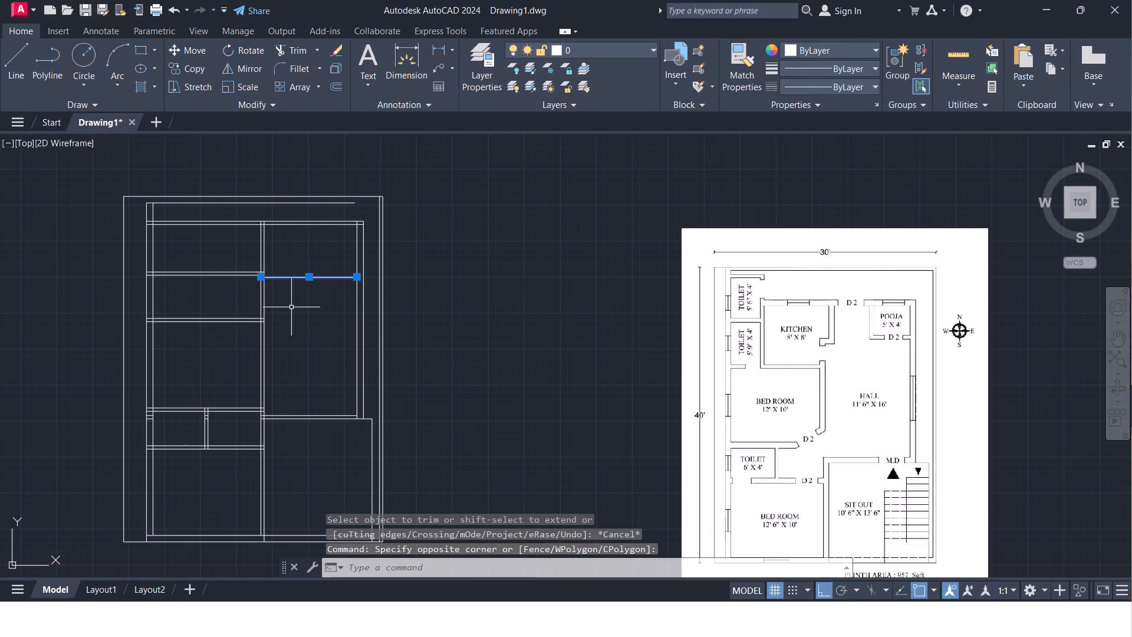
key("o")
key("Return")
key("Return")
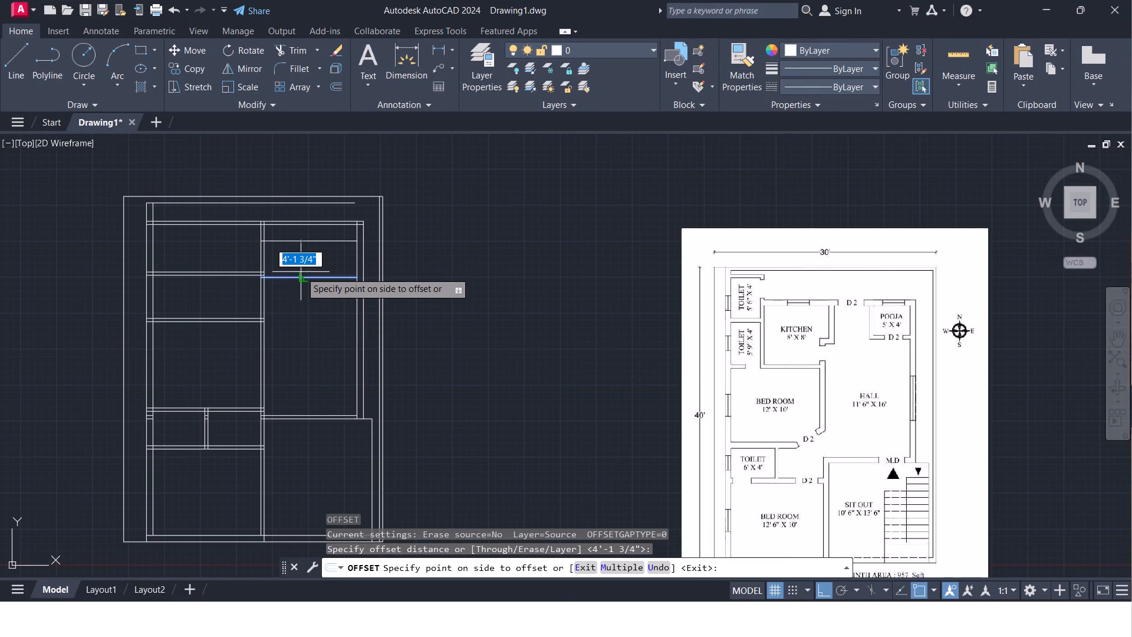
type("4.5\"")
key("Return")
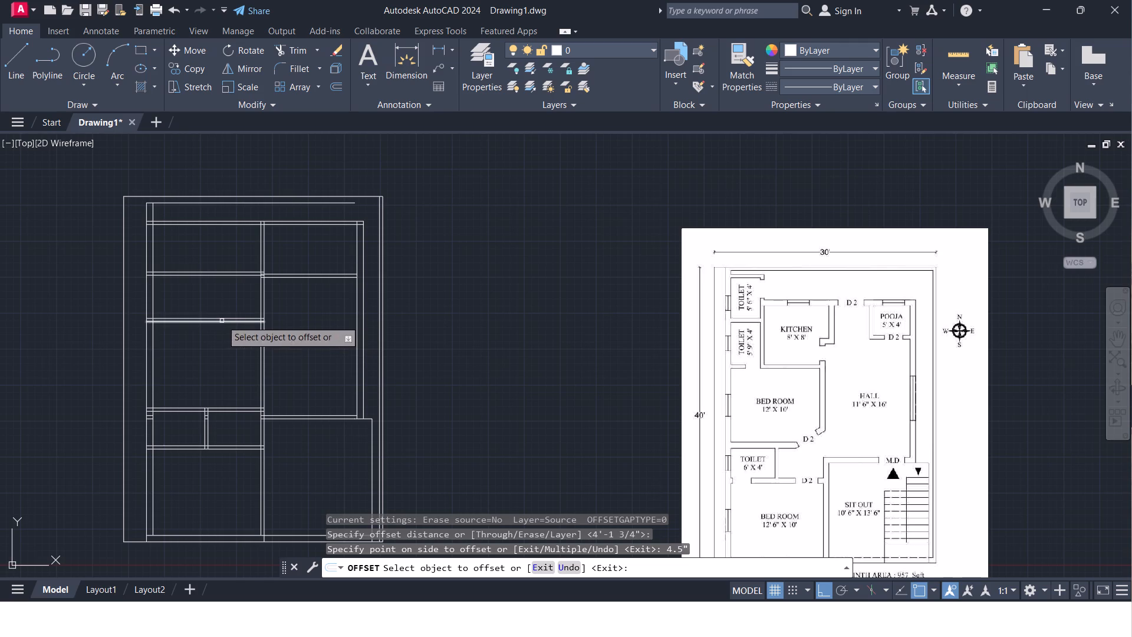
Build the pooja's west wall by offsetting the hall's inner east line 5' west, and that copy another 4.5" west.
left_click(355, 259)
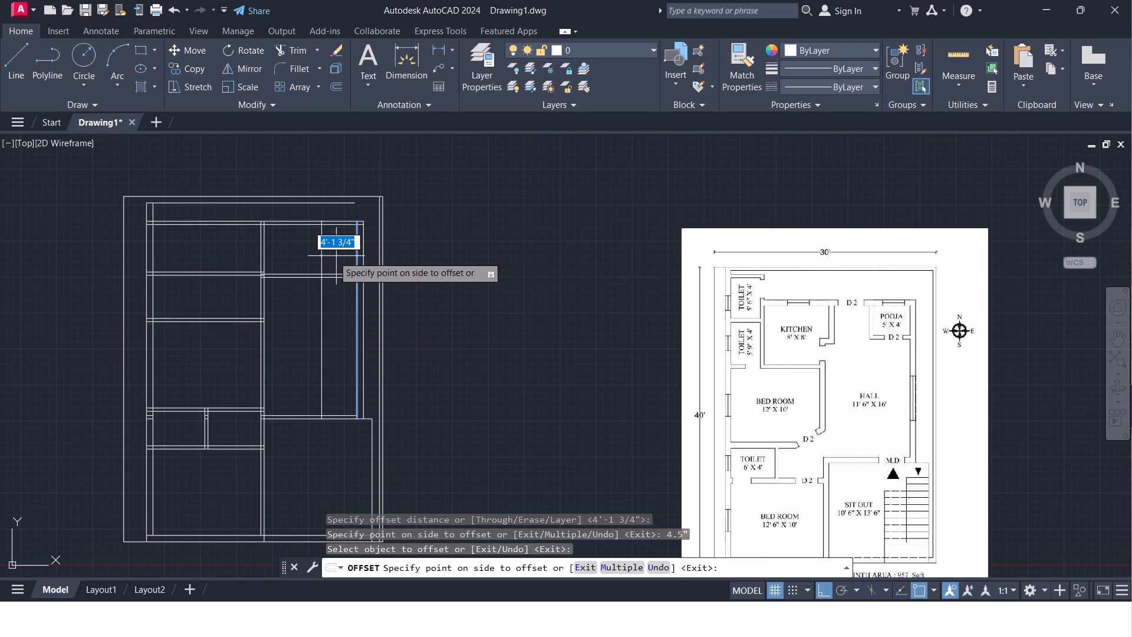
type("5'")
key("Return")
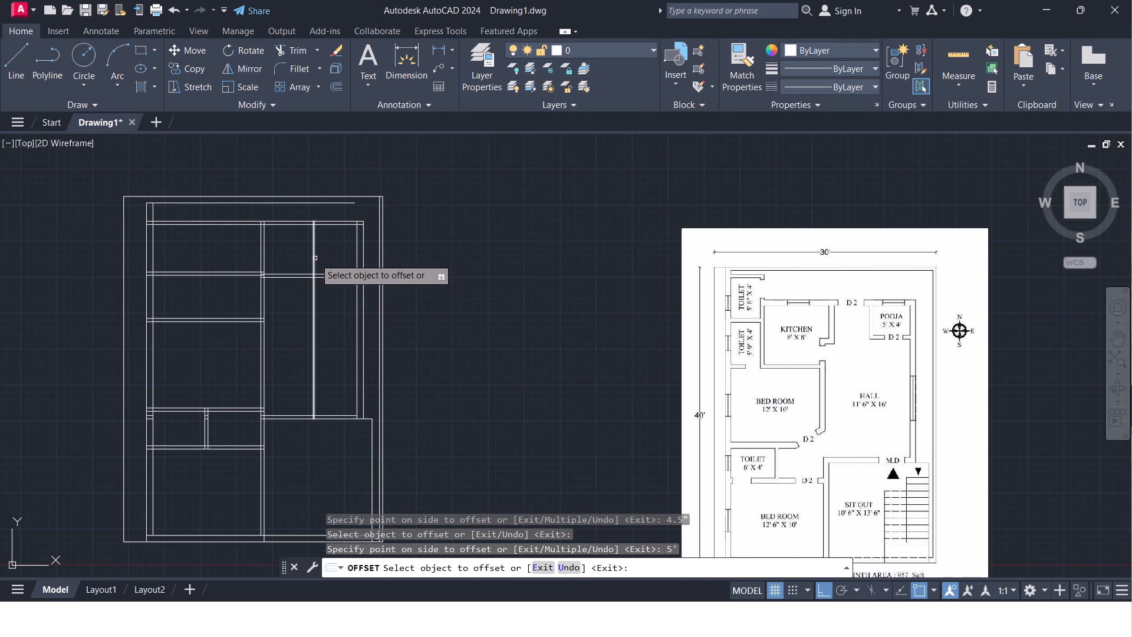
left_click(315, 258)
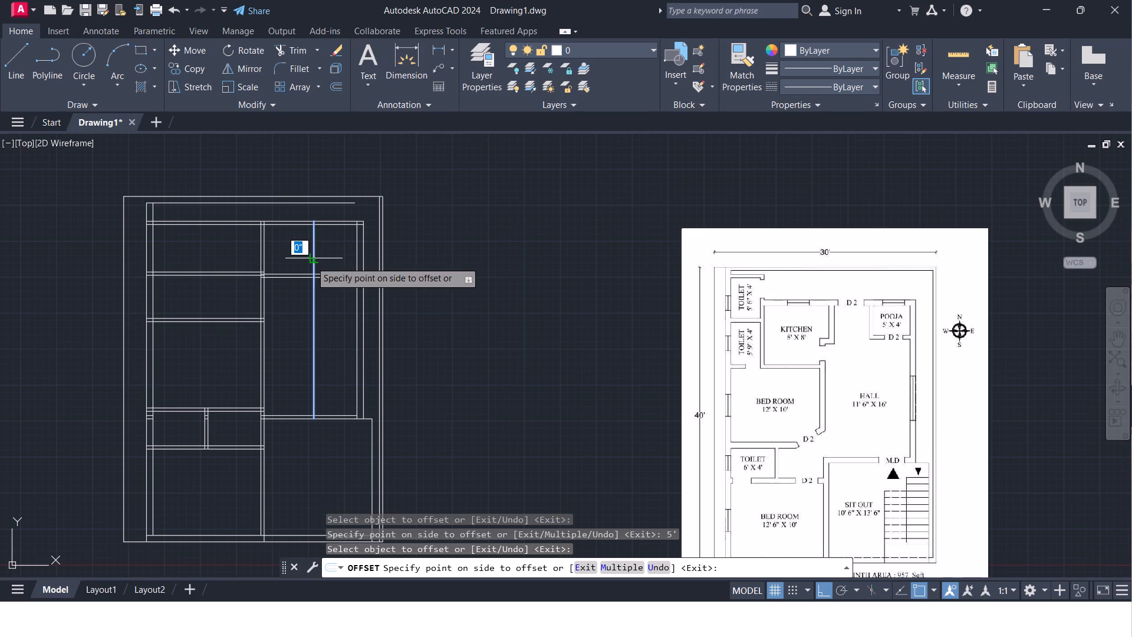
key("4")
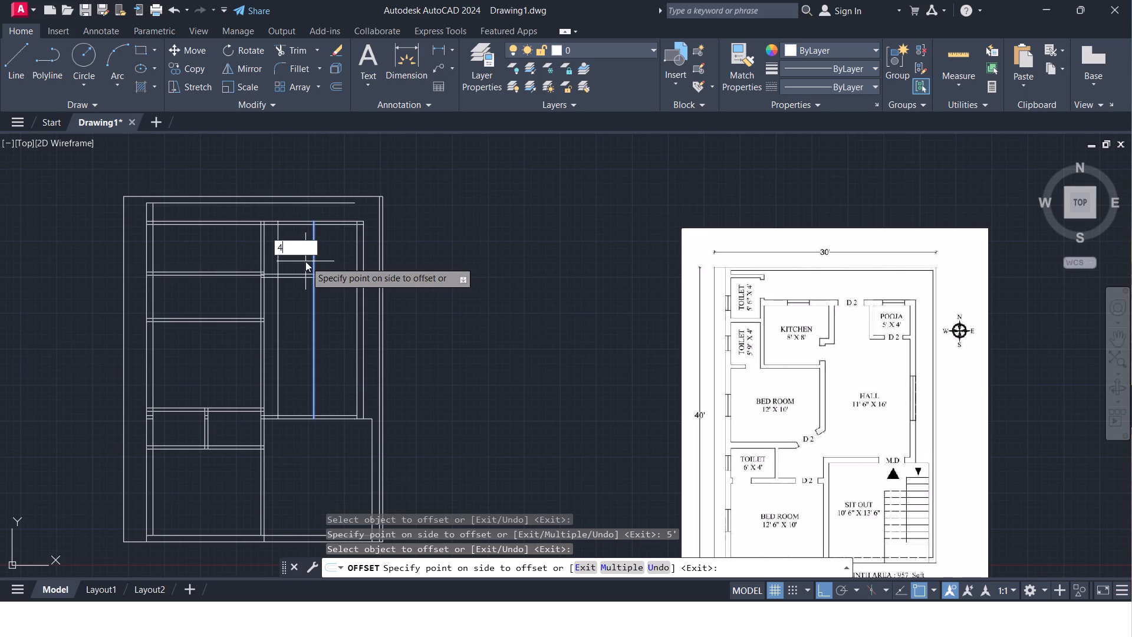
type(".5\"")
key("Return")
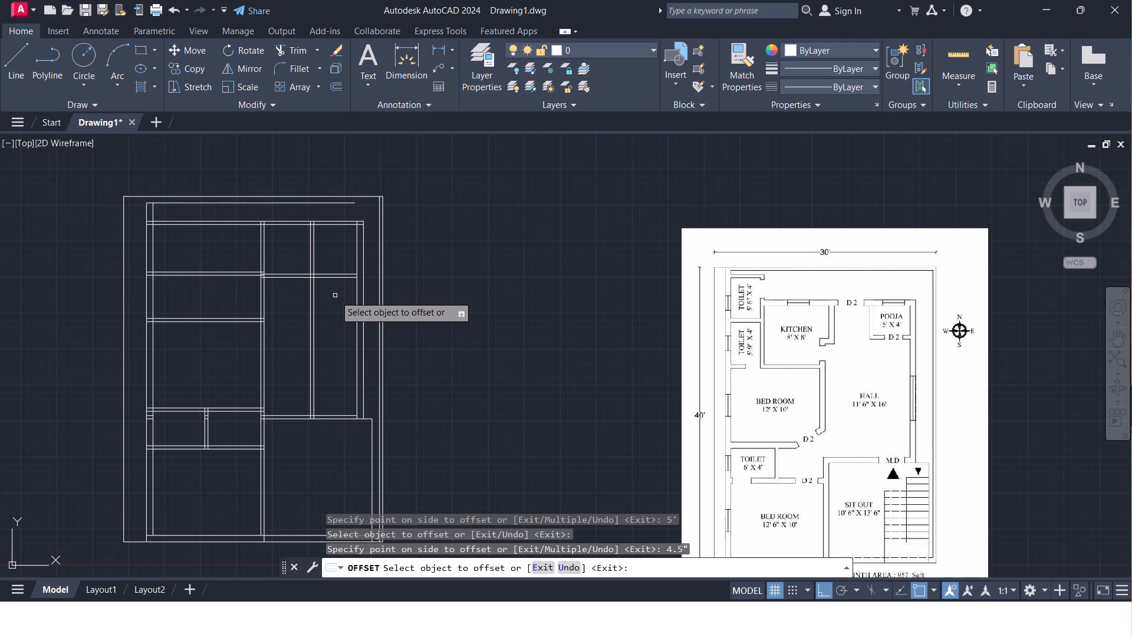
Offset the north line of the hall's new north wall 4' north, and that copy 9" back to the south.
left_click(330, 274)
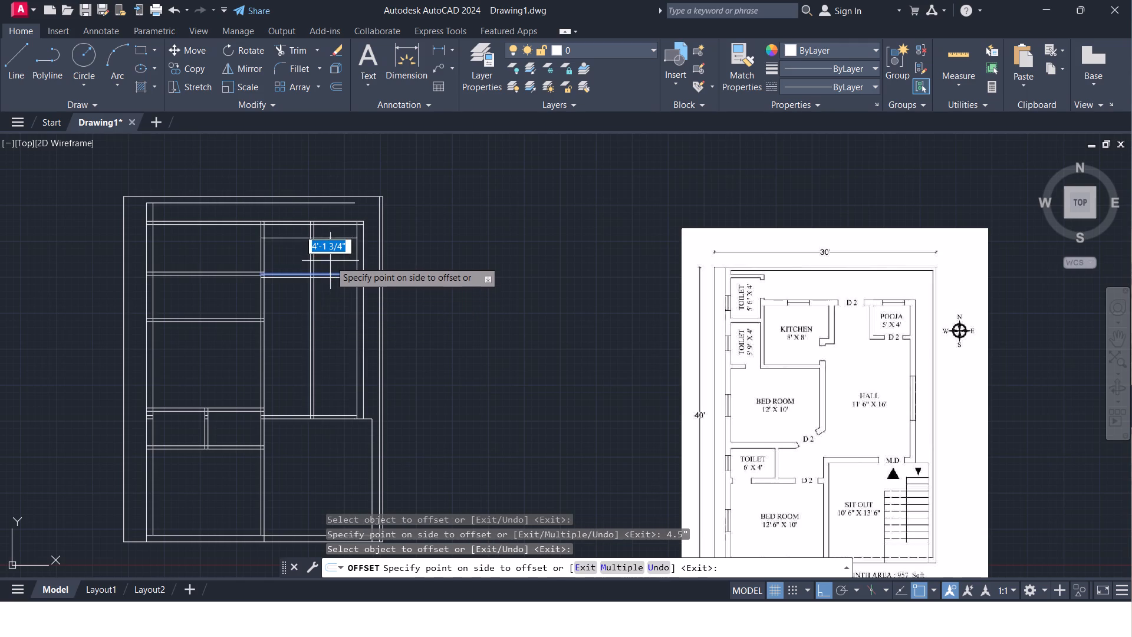
type("4'")
key("Return")
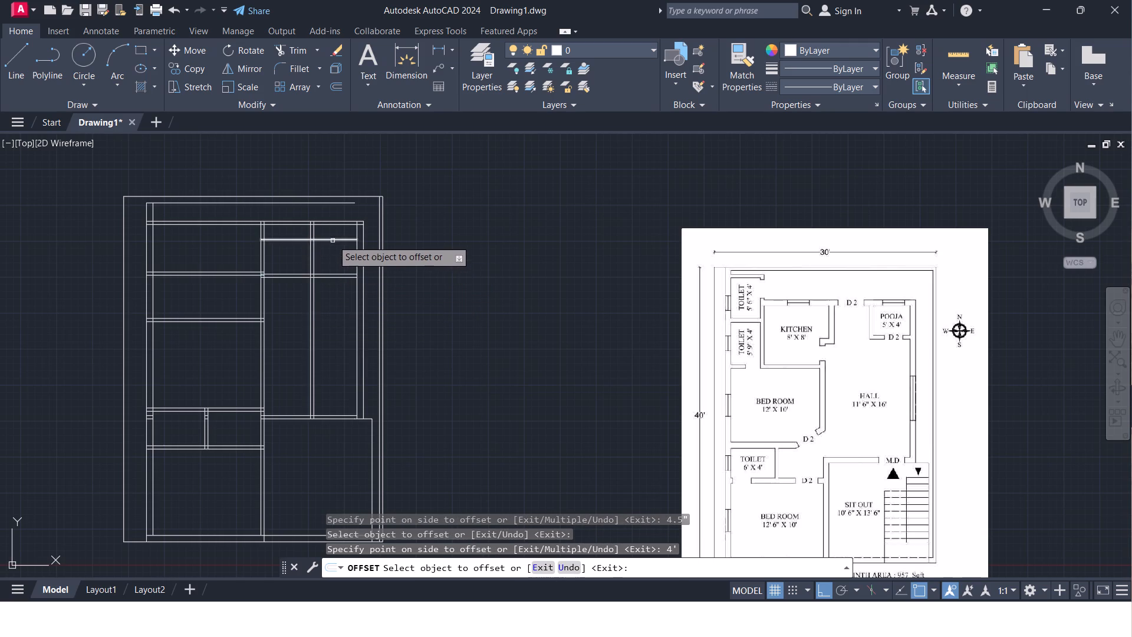
left_click(333, 240)
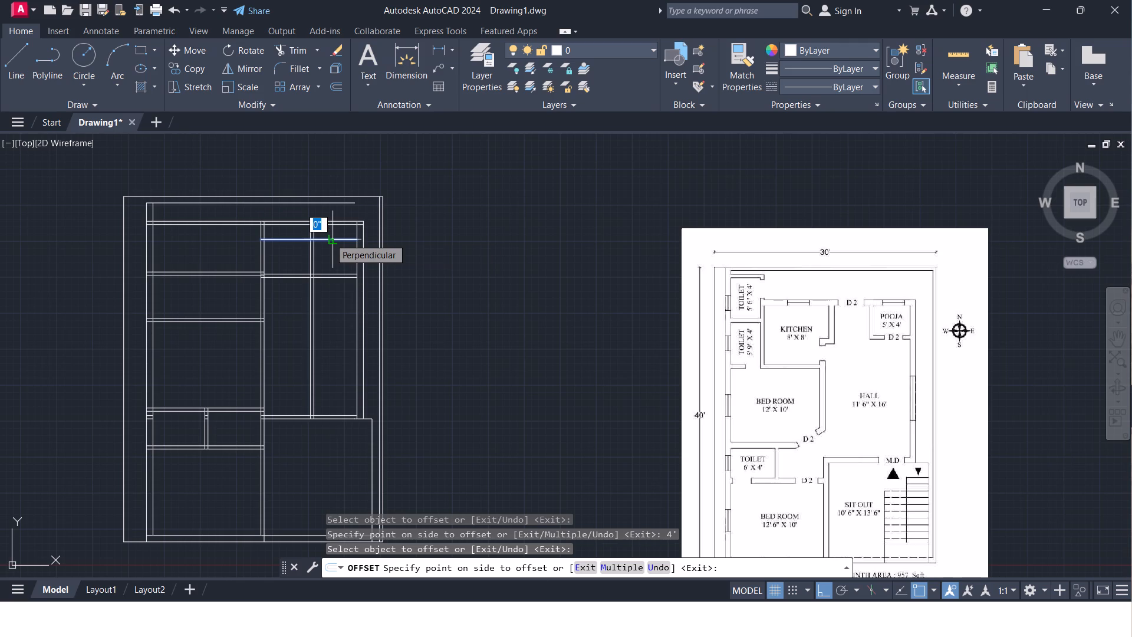
key("9")
key("shift+quotedbl")
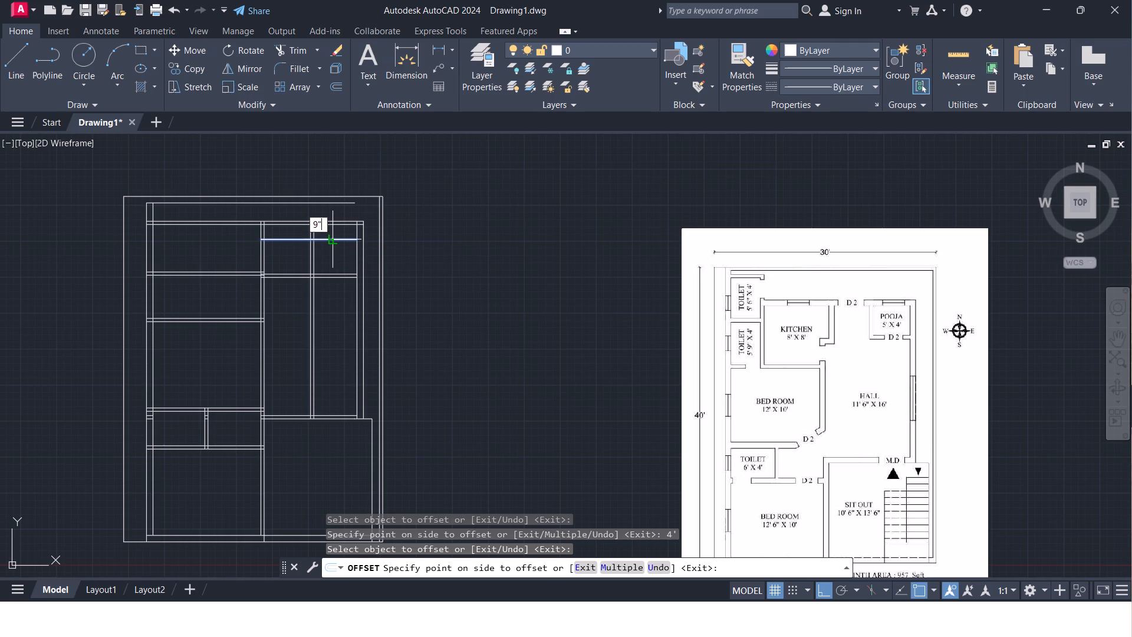
key("Return")
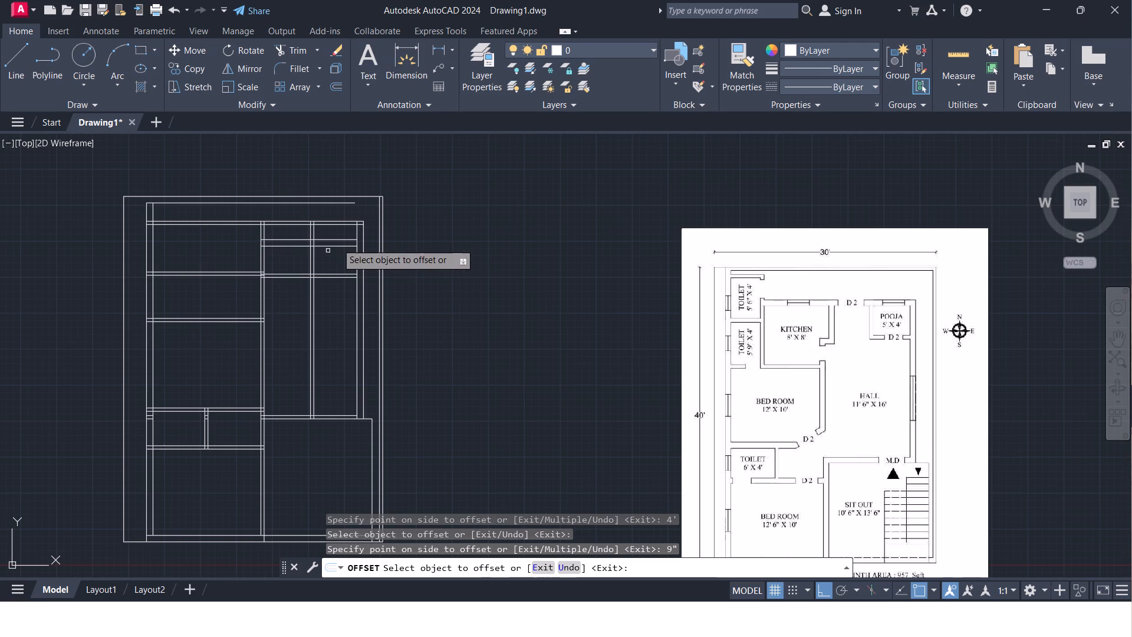
key("Escape")
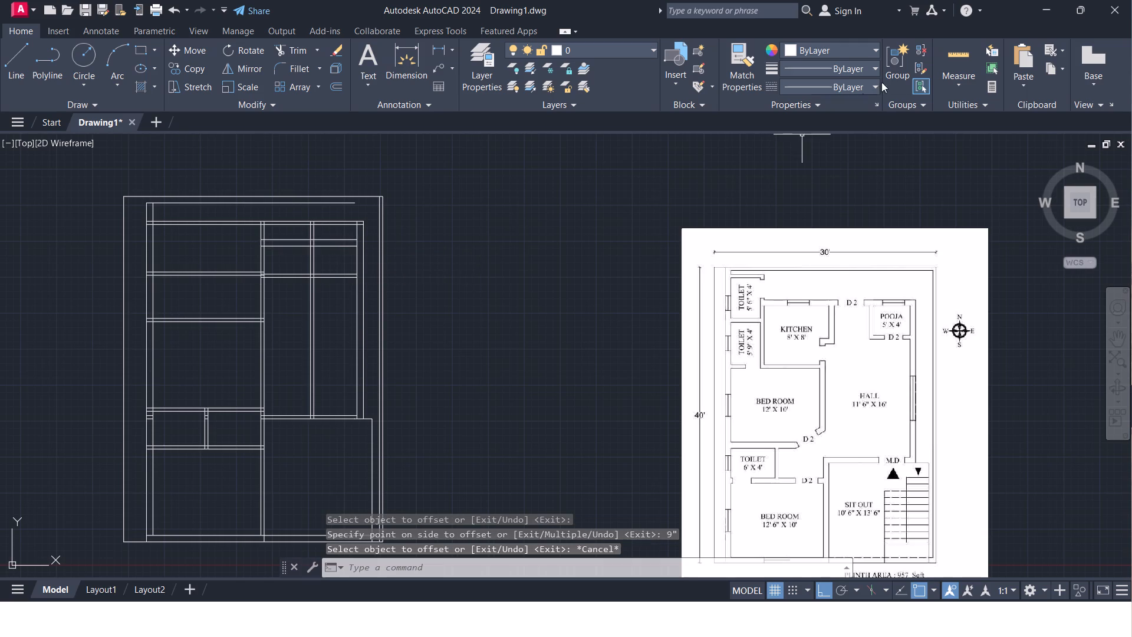
Check the spacing between the new pooja wall lines with a quick measurement.
left_click(957, 51)
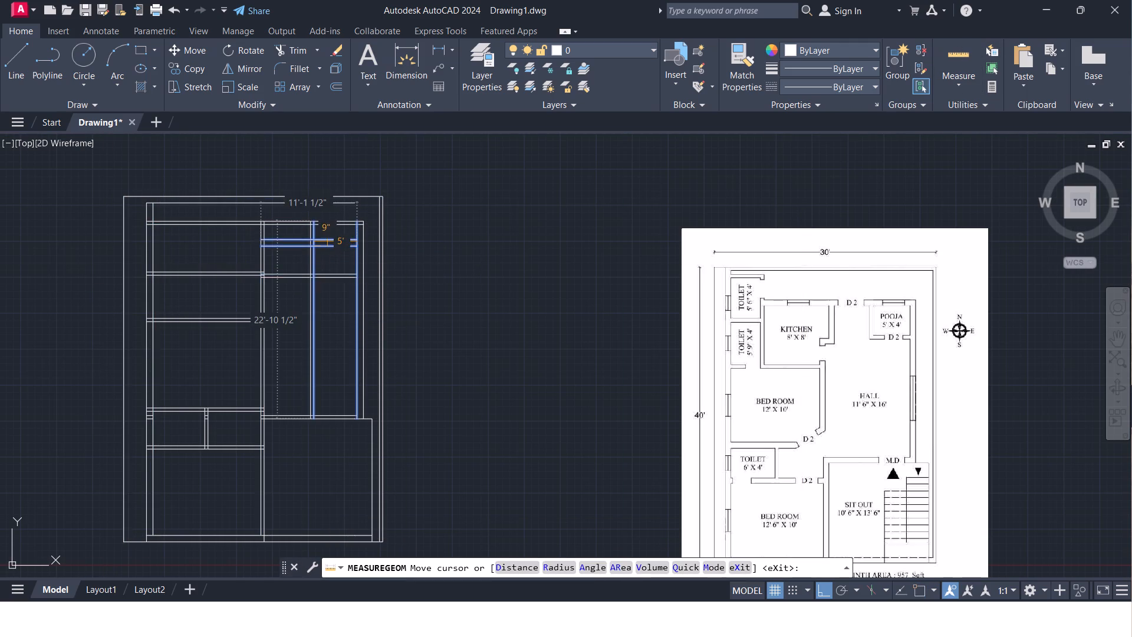
key("Escape")
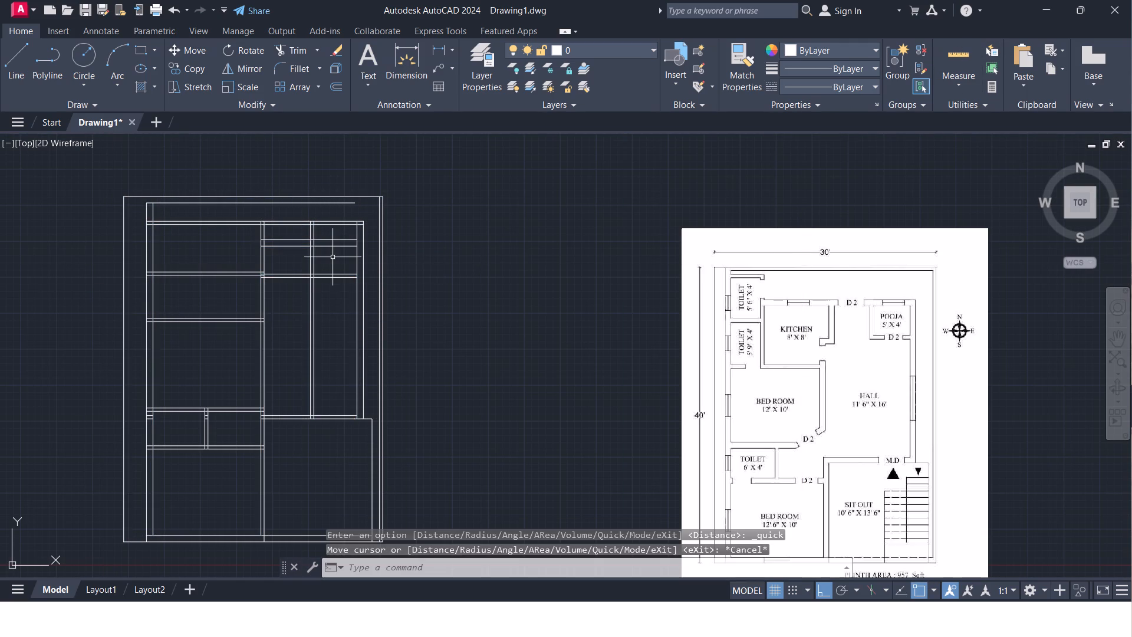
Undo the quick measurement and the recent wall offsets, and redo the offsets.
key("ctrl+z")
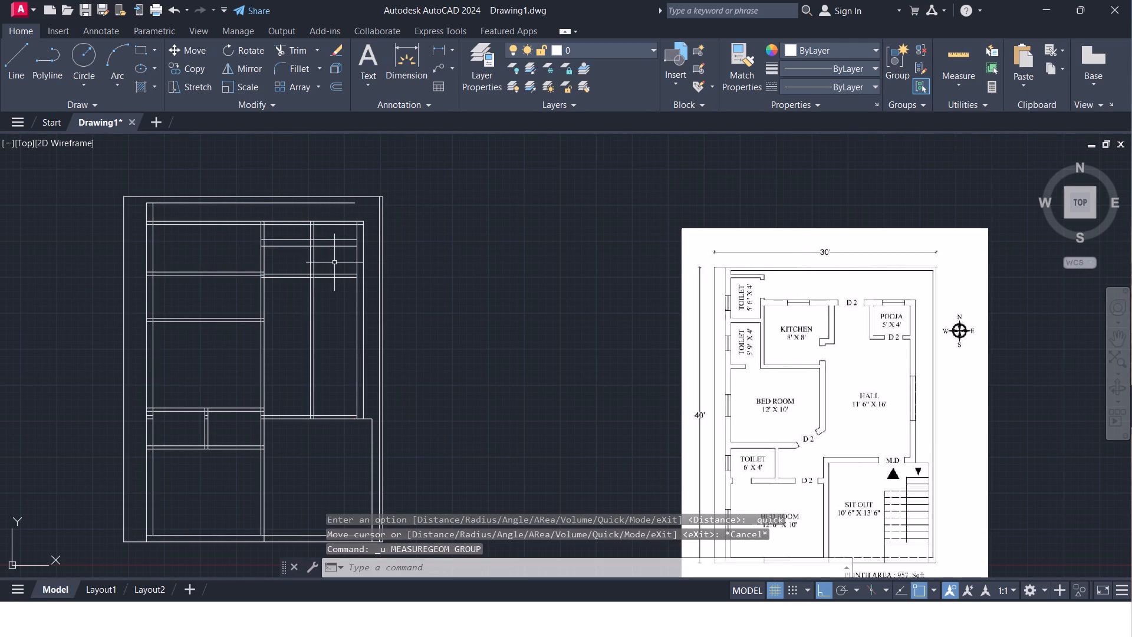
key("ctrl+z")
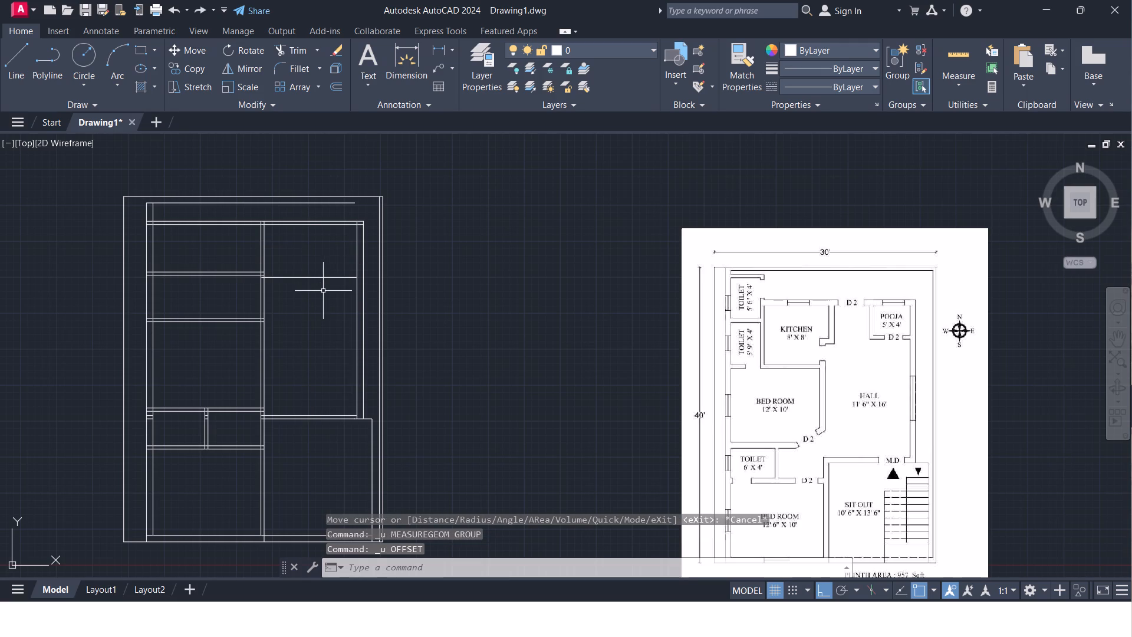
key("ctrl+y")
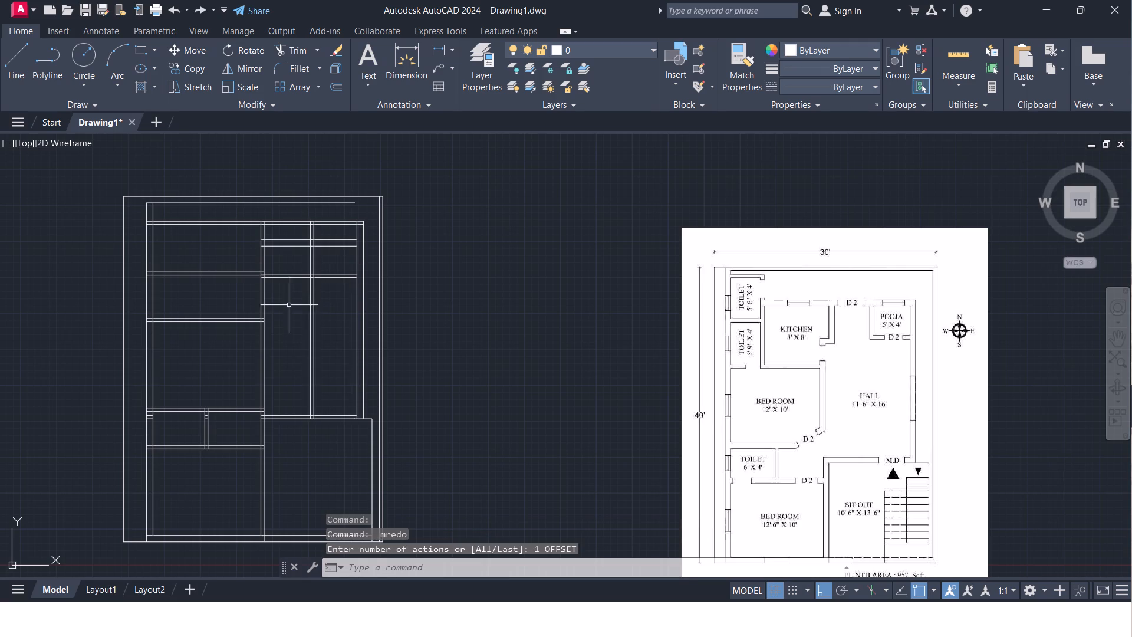
Undo the redone group of pooja wall offsets, and try to redo it.
key("ctrl+z")
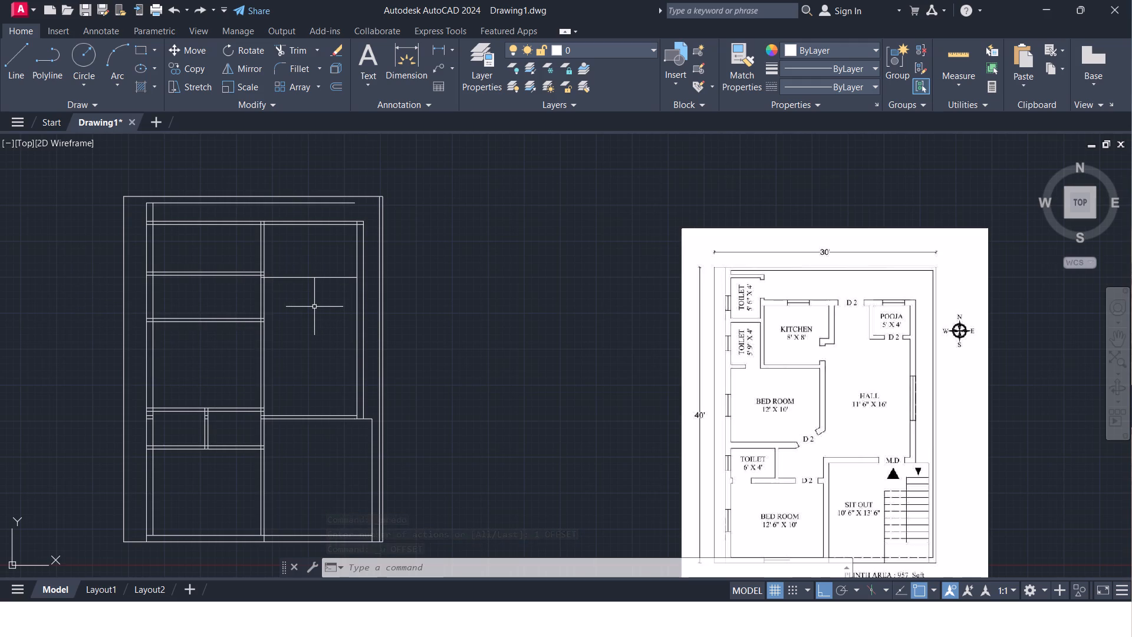
key("ctrl+z")
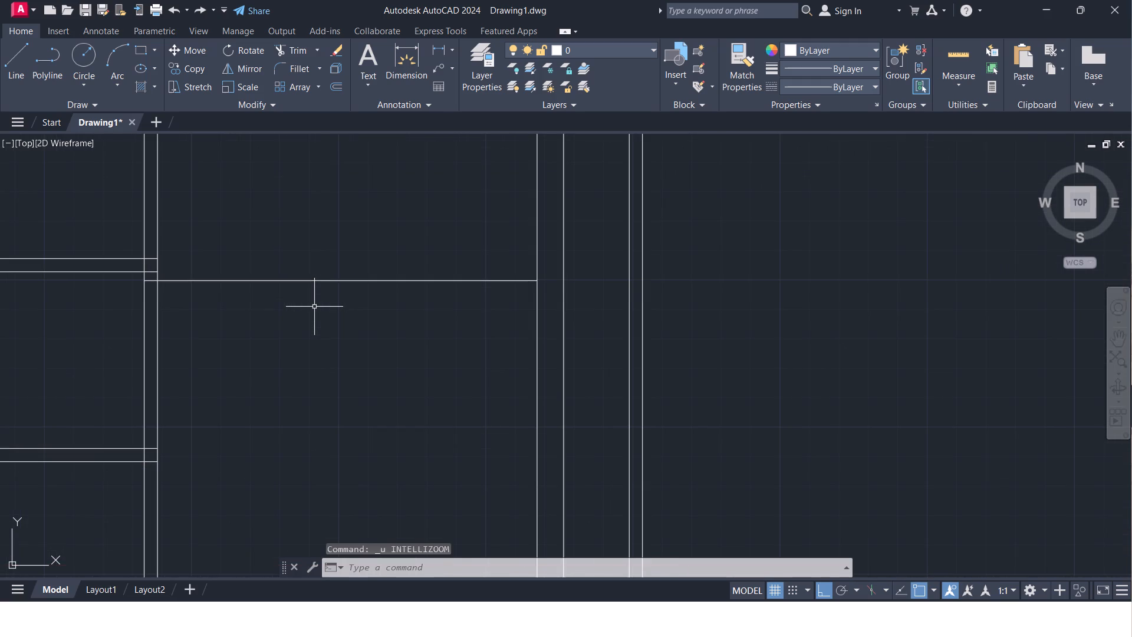
scroll(314, 307, "down", 3)
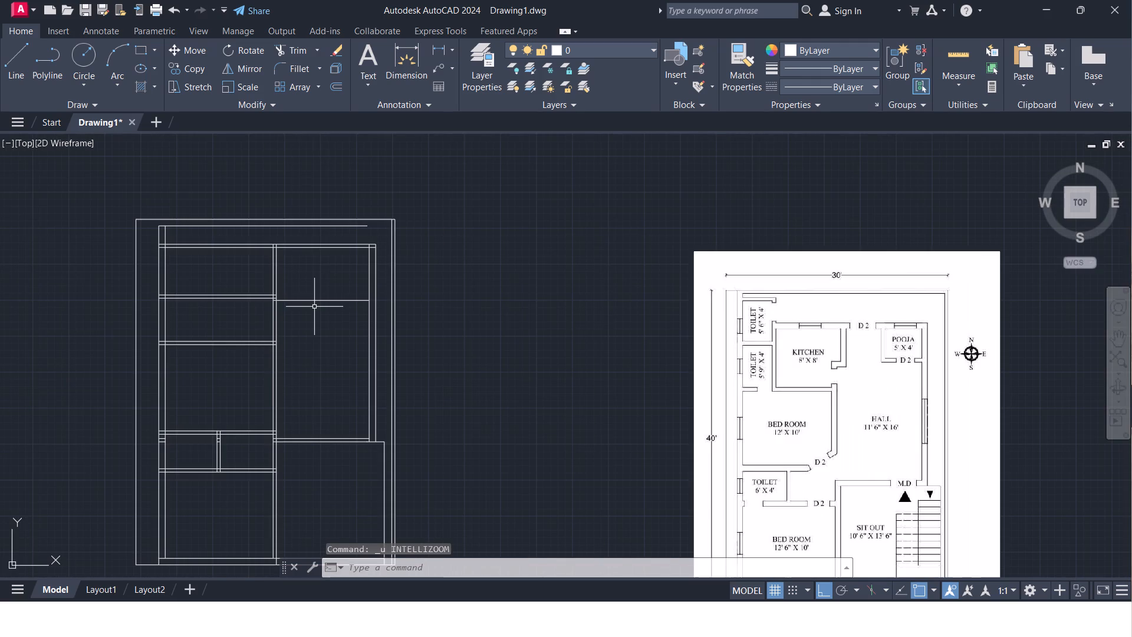
key("ctrl+y")
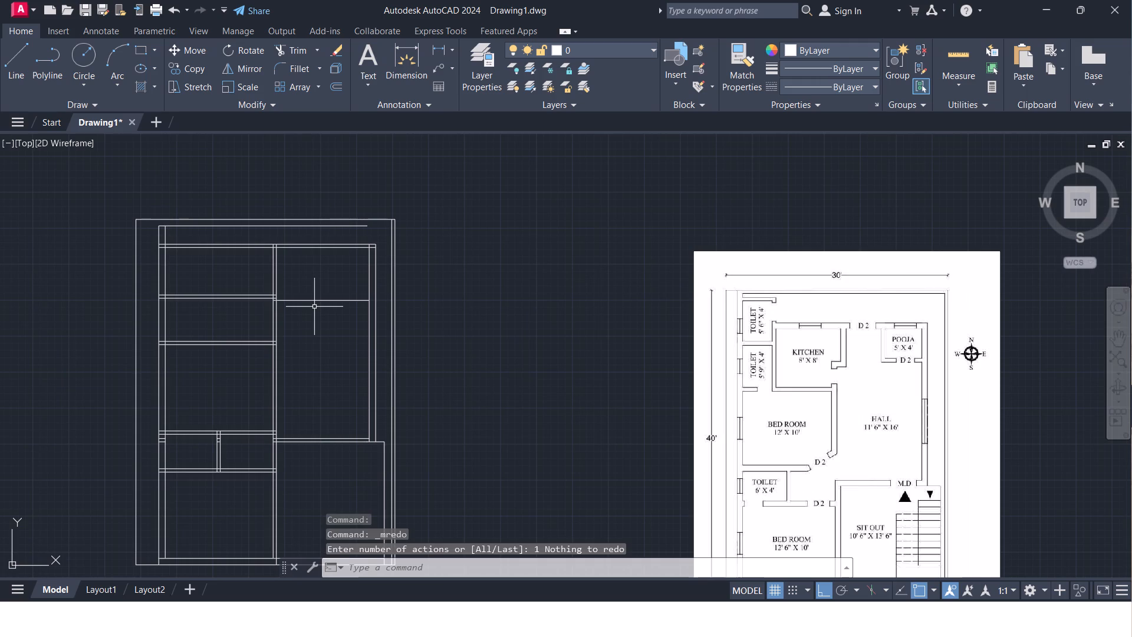
key("ctrl+y")
key("ctrl+y")
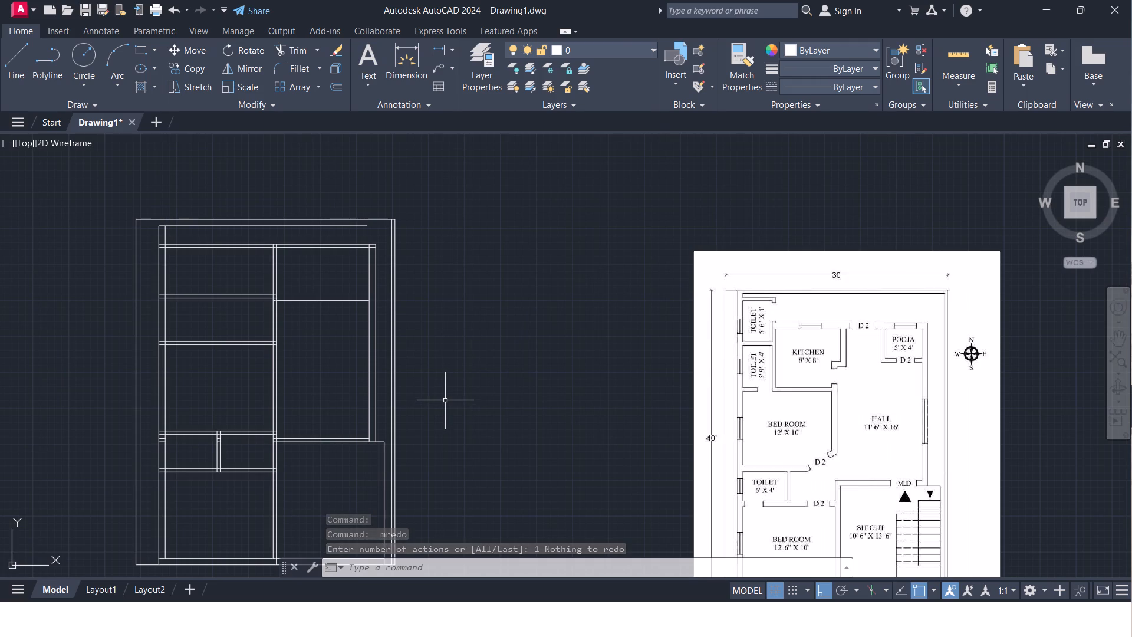
scroll(445, 400, "down", 1)
scroll(392, 372, "up", 1)
middle_click_drag(361, 406, 340, 373)
scroll(340, 373, "up", 1)
scroll(334, 381, "down", 1)
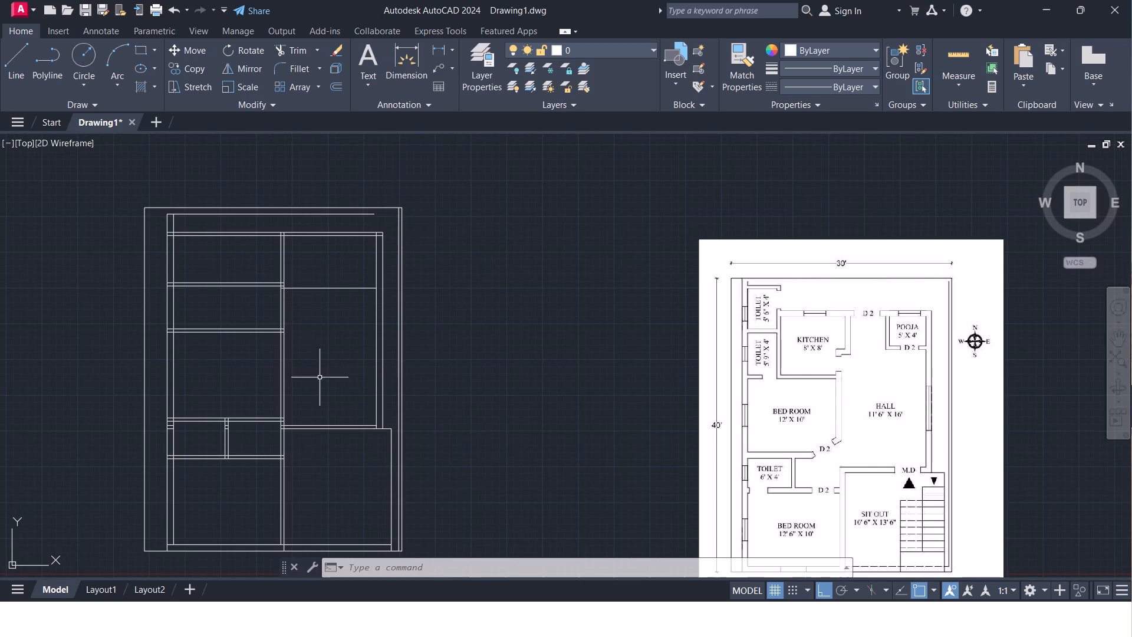
key("Escape")
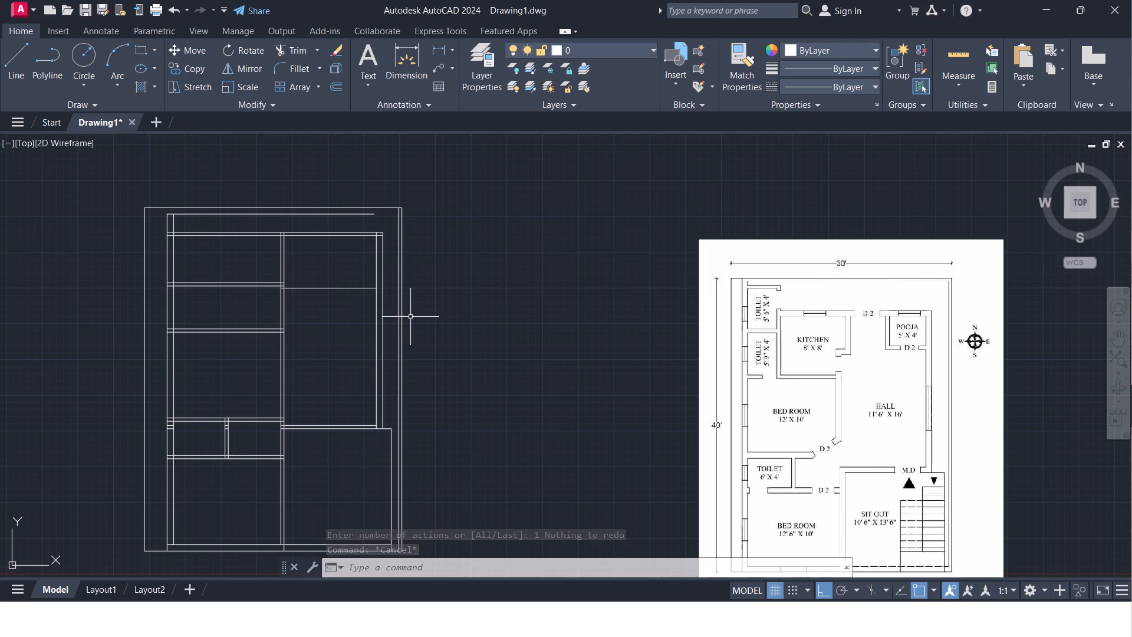
key("ctrl+y")
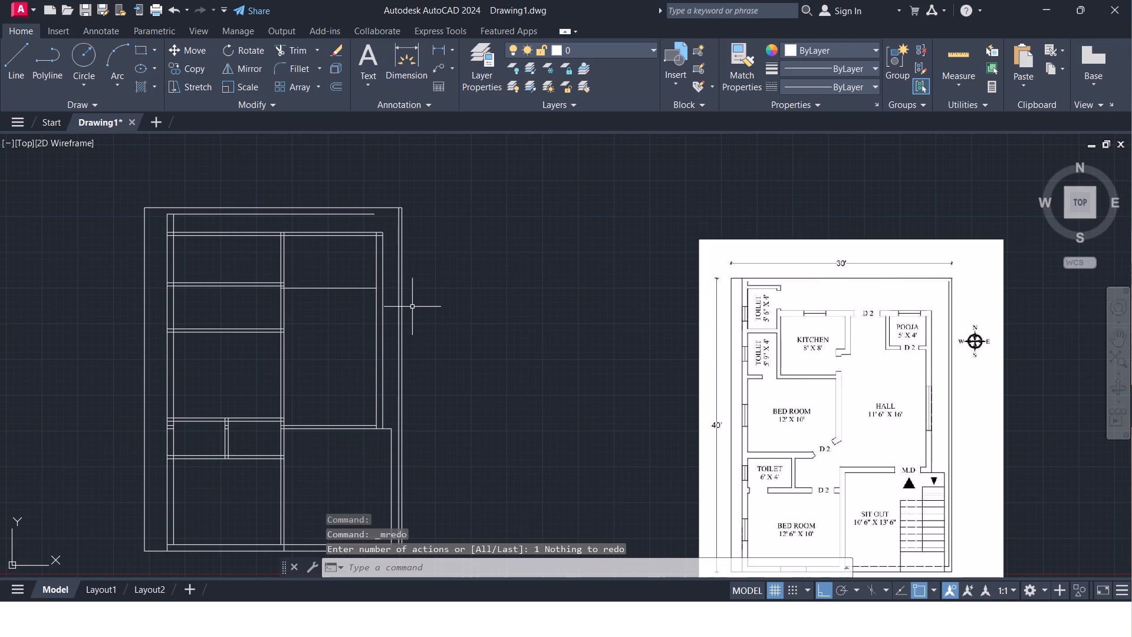
key("Escape")
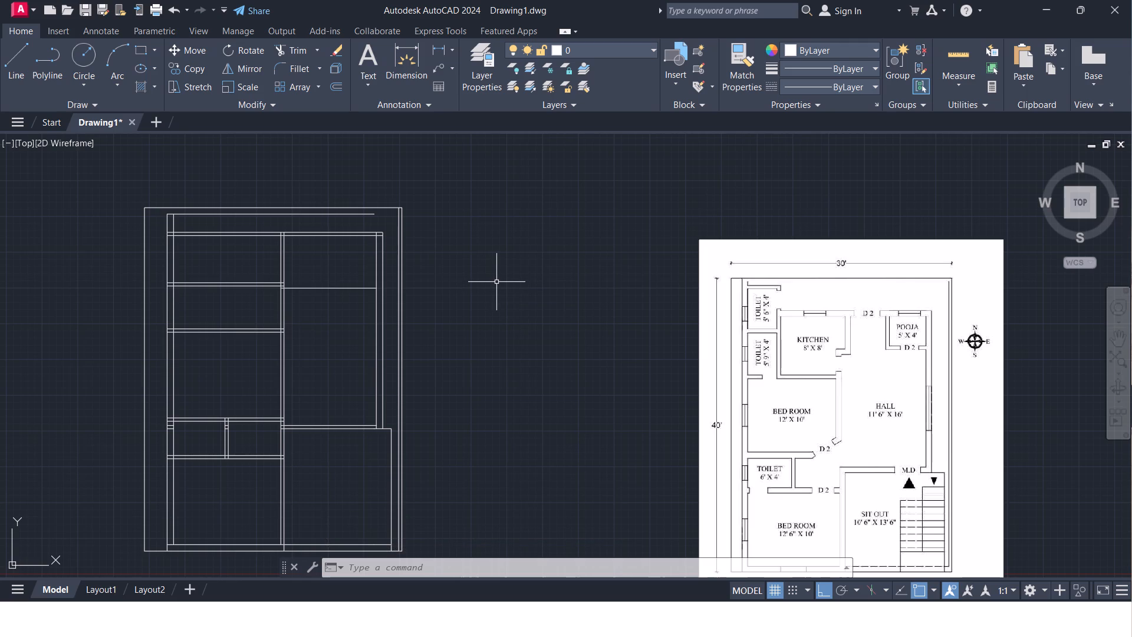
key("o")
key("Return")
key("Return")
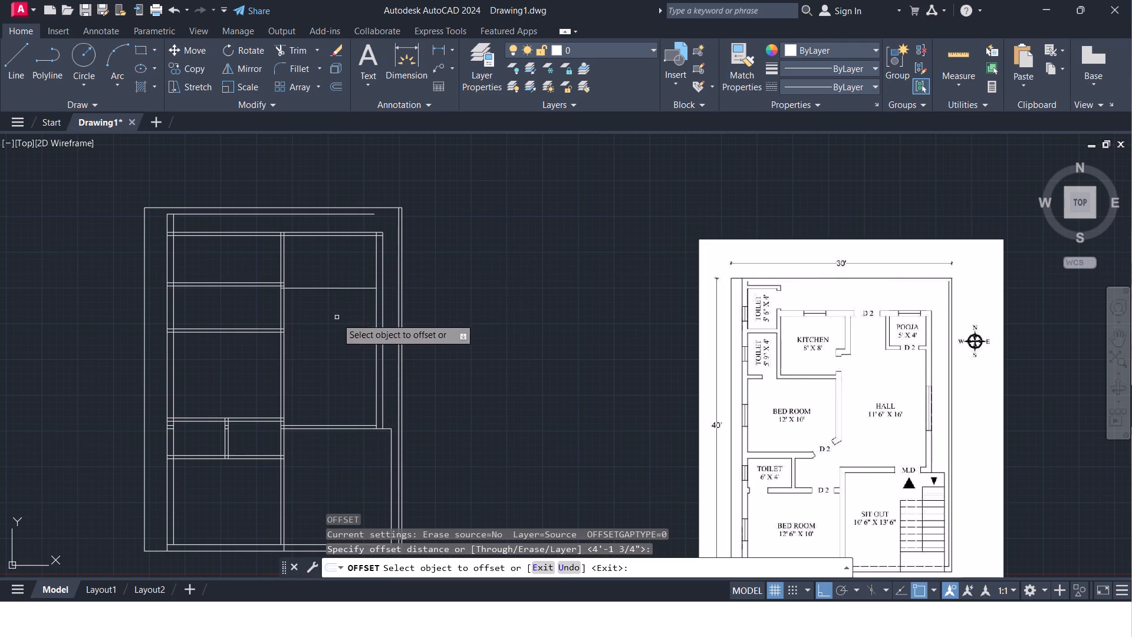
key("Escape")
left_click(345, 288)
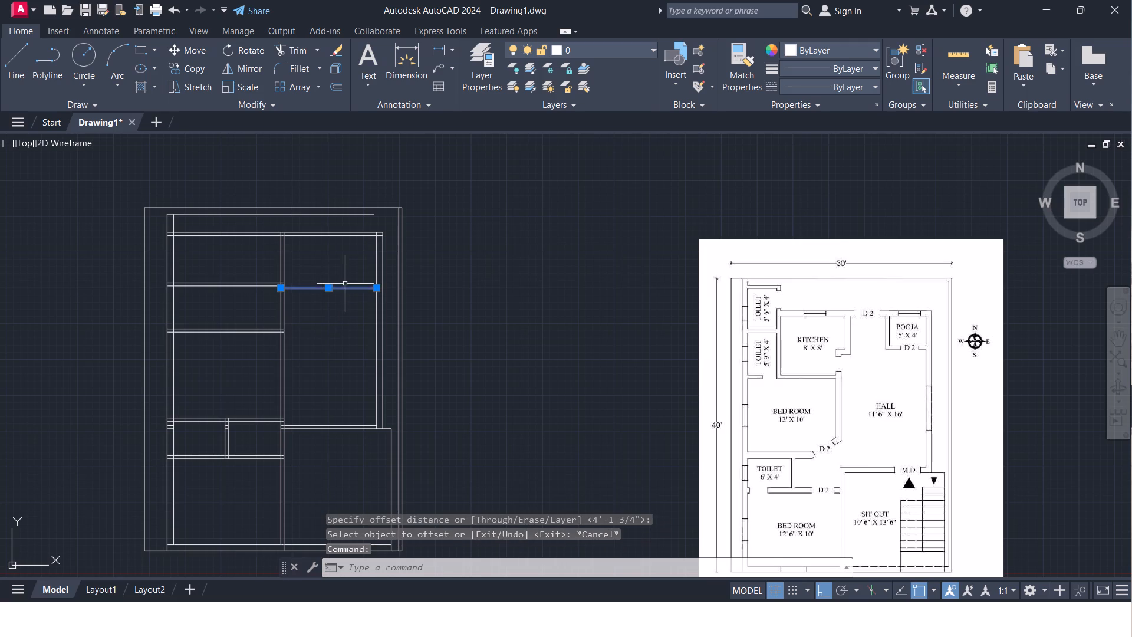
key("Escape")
Offset the single horizontal line across the north of the hall 4.5" to the south.
left_click(347, 321)
left_click(339, 281)
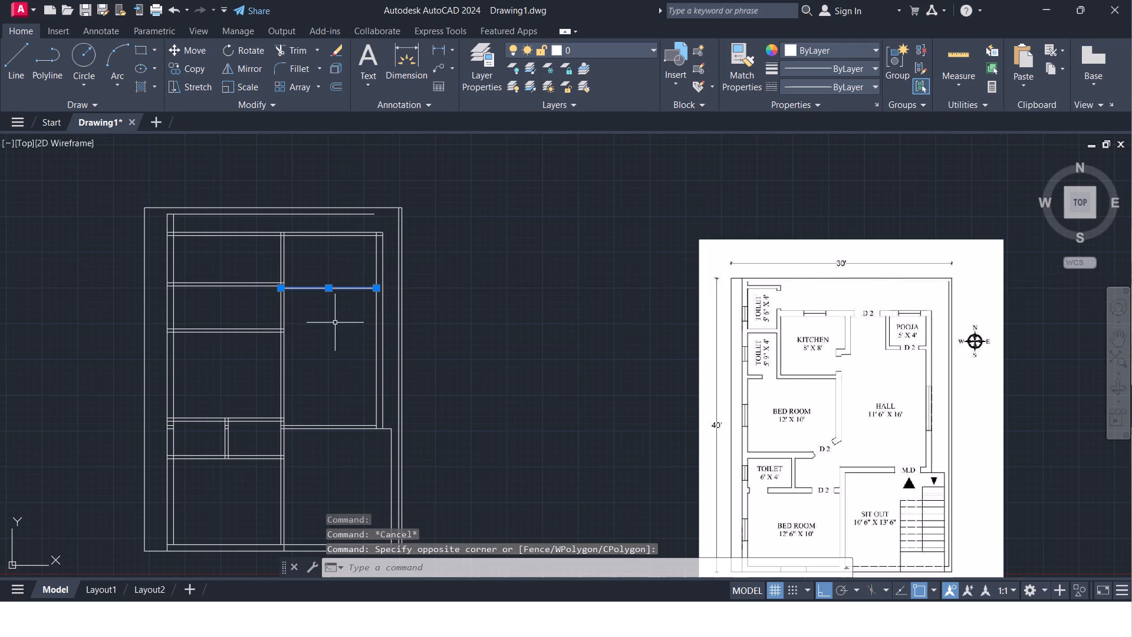
key("o")
key("Return")
key("Return")
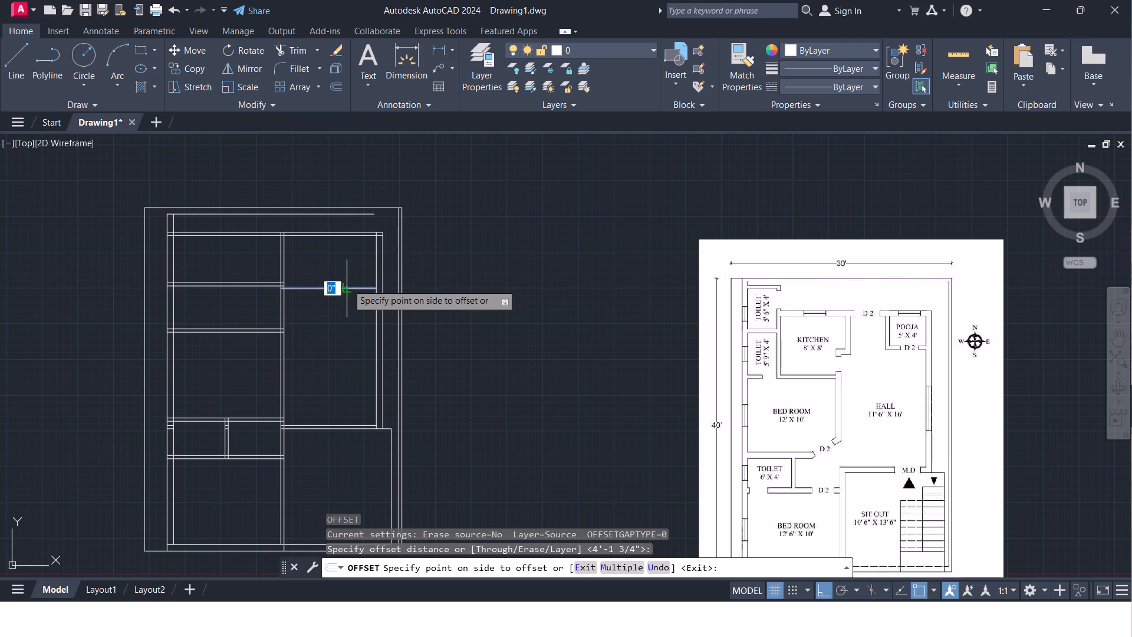
type("4.5")
key("shift+quotedbl")
key("Return")
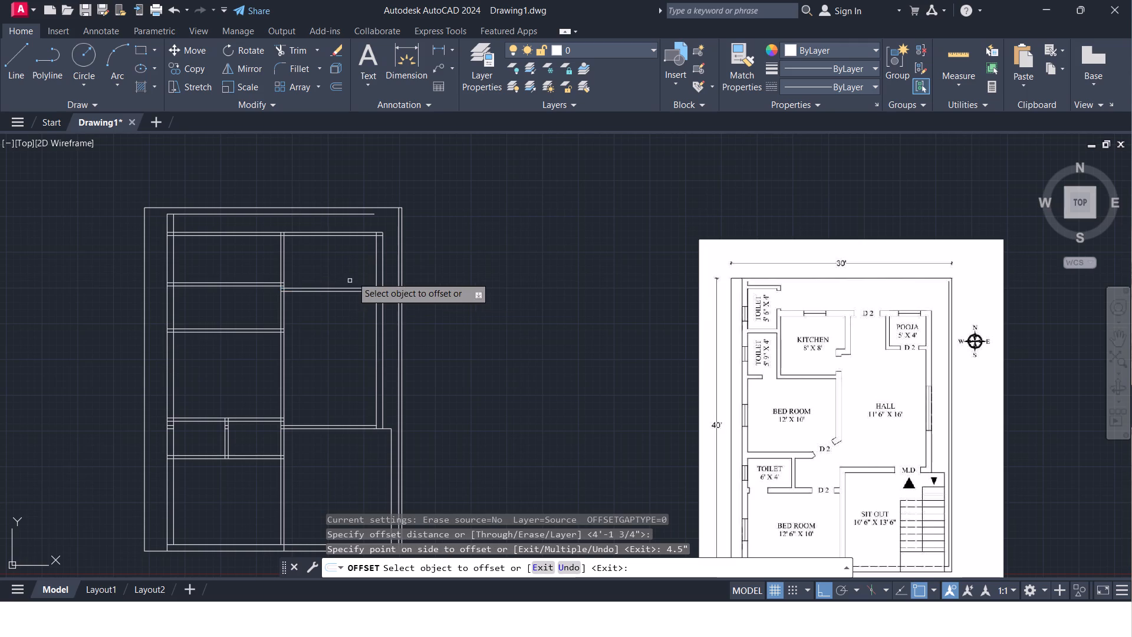
Offset the north line of that horizontal wall pair 4' north, and that copy another 9" north.
scroll(352, 276, "up", 1)
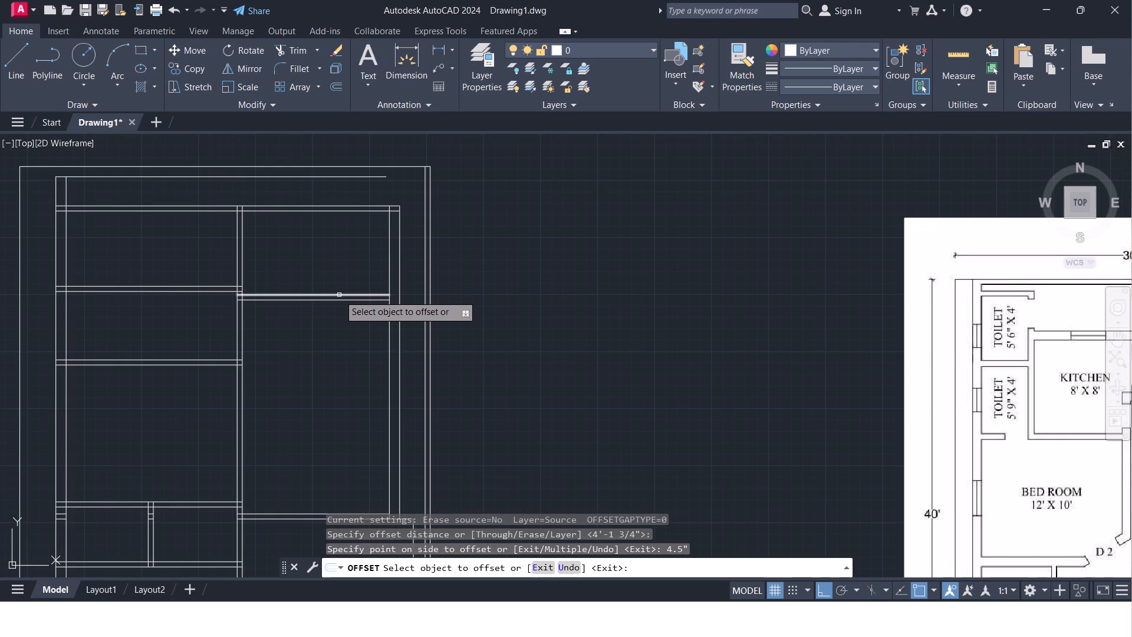
scroll(339, 295, "down", 1)
scroll(339, 295, "up", 1)
scroll(339, 295, "down", 1)
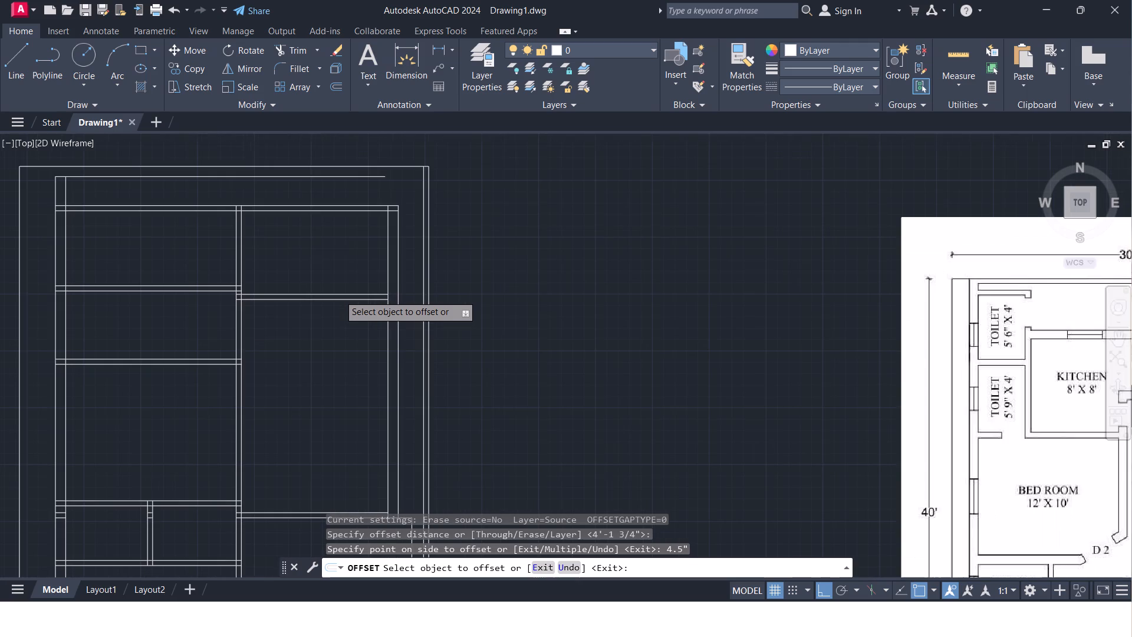
scroll(336, 297, "up", 1)
left_click(341, 291)
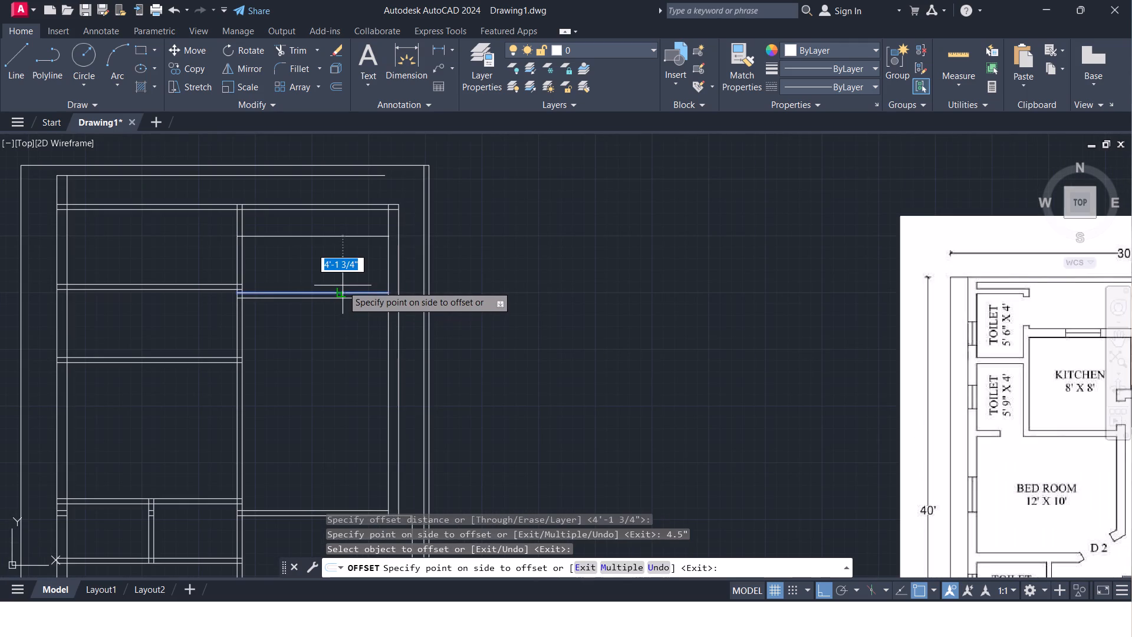
type("4'")
key("Return")
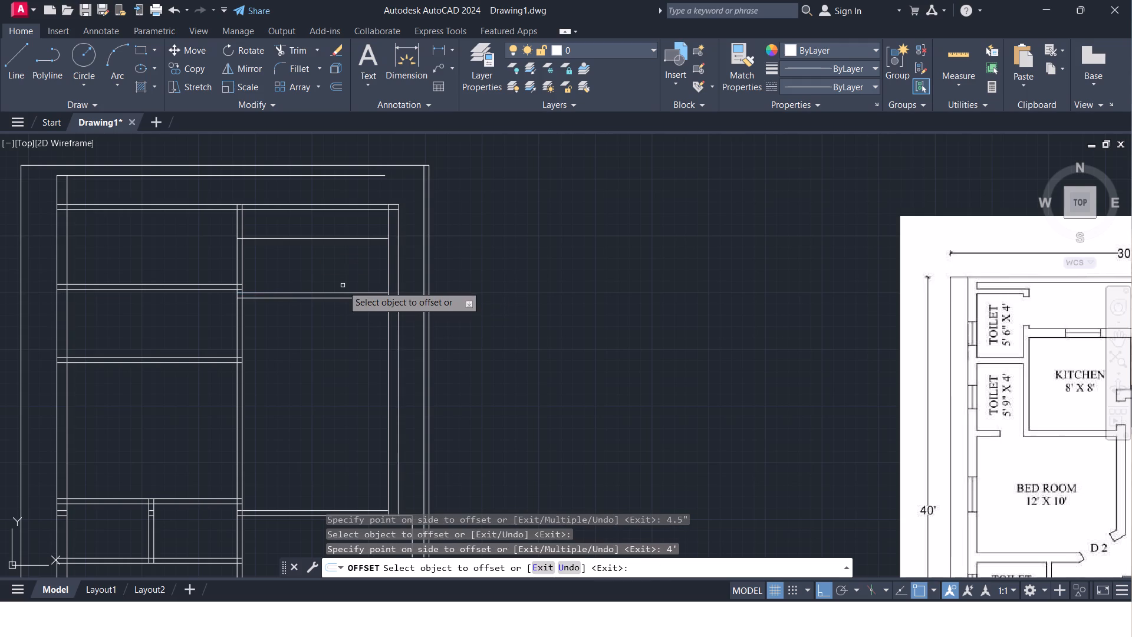
left_click(364, 238)
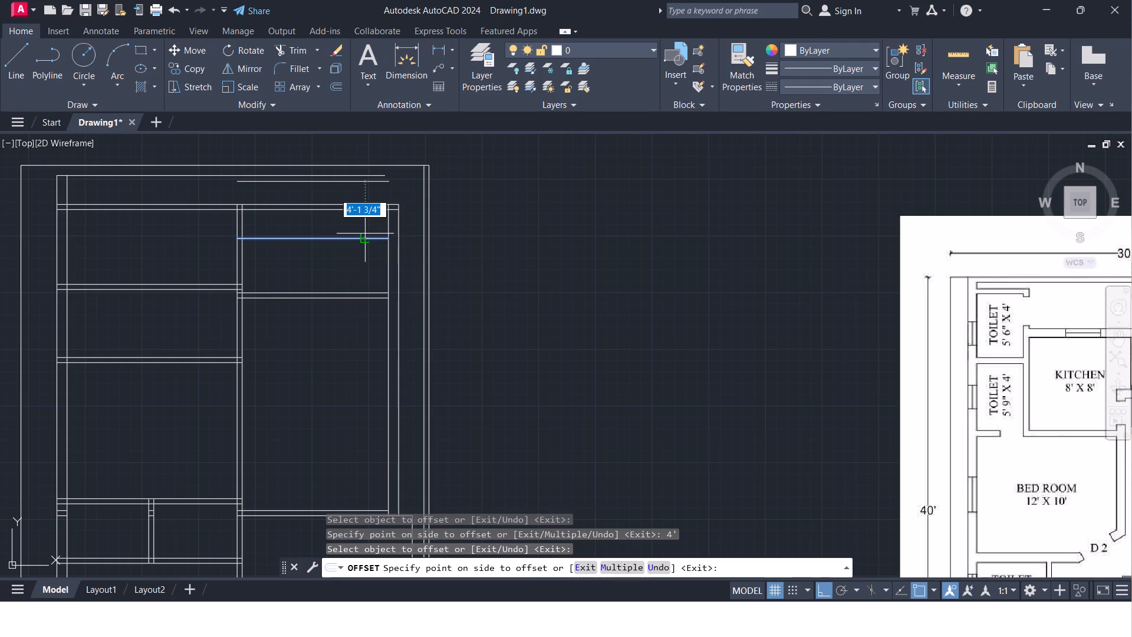
key("9")
key("shift+quotedbl")
key("Return")
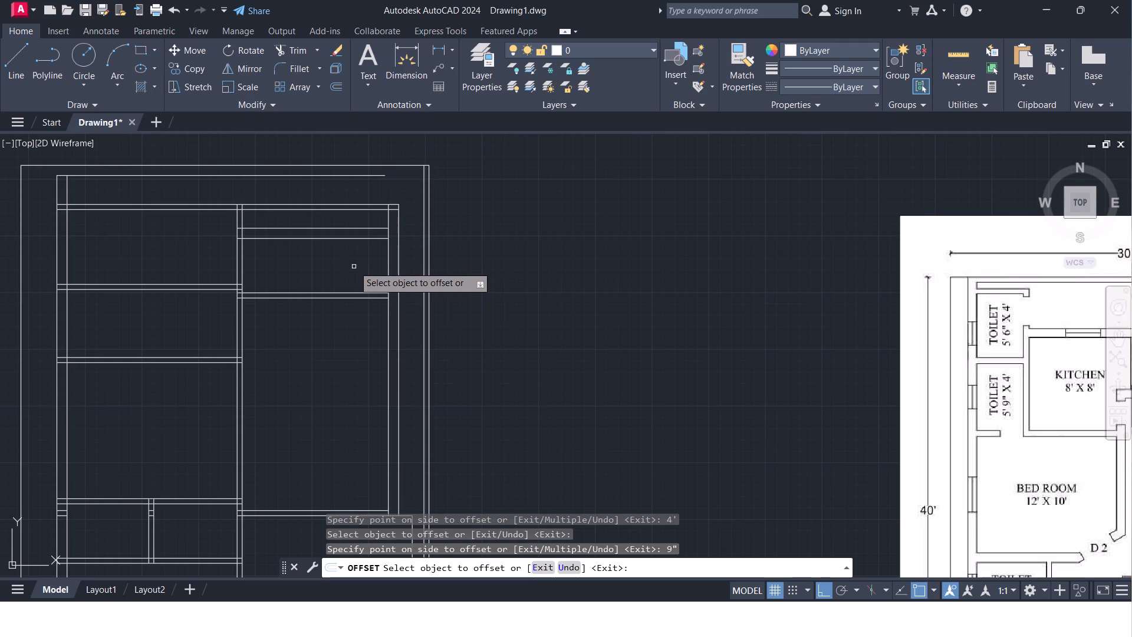
Build the pooja's west wall by offsetting the hall's inner east line 5' west, and that copy another 4.5" west.
scroll(353, 260, "down", 1)
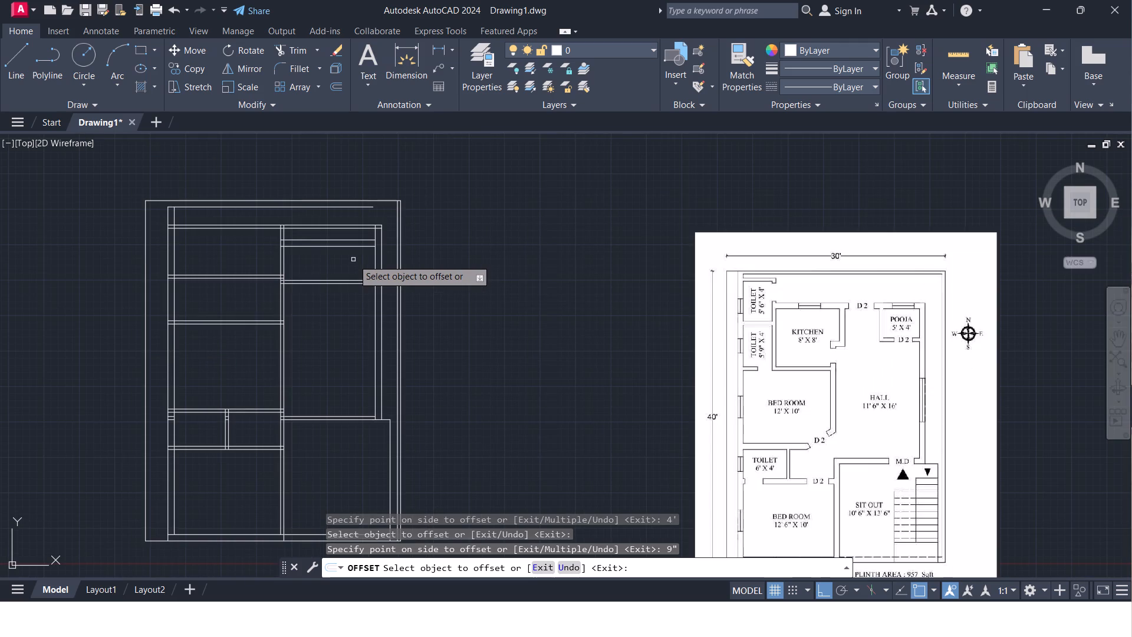
left_click(374, 265)
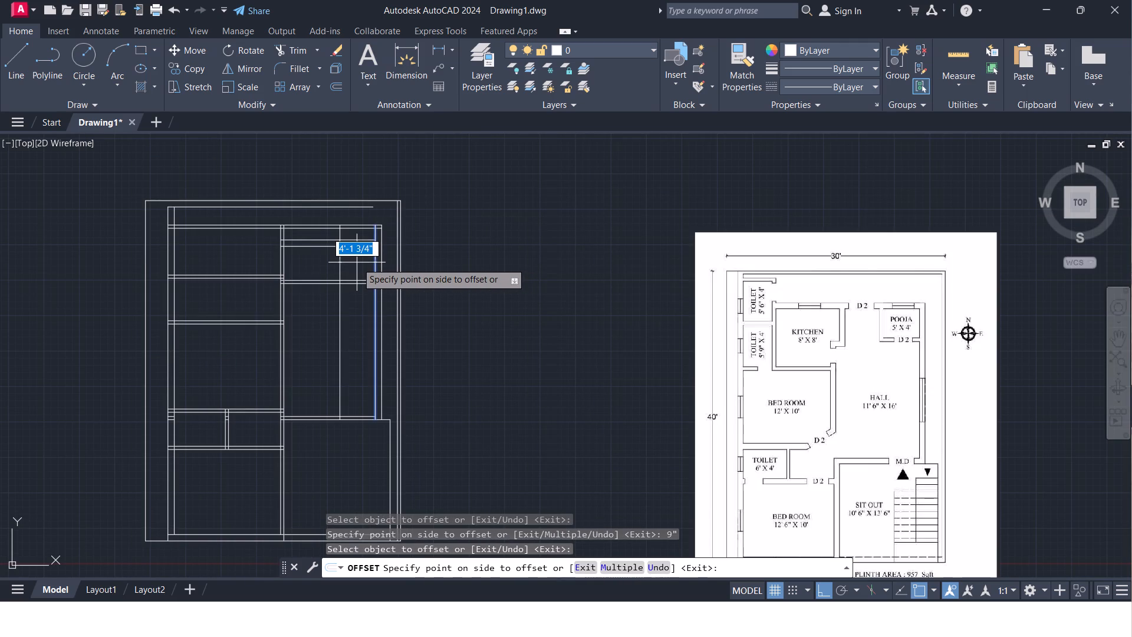
type("5'")
key("Return")
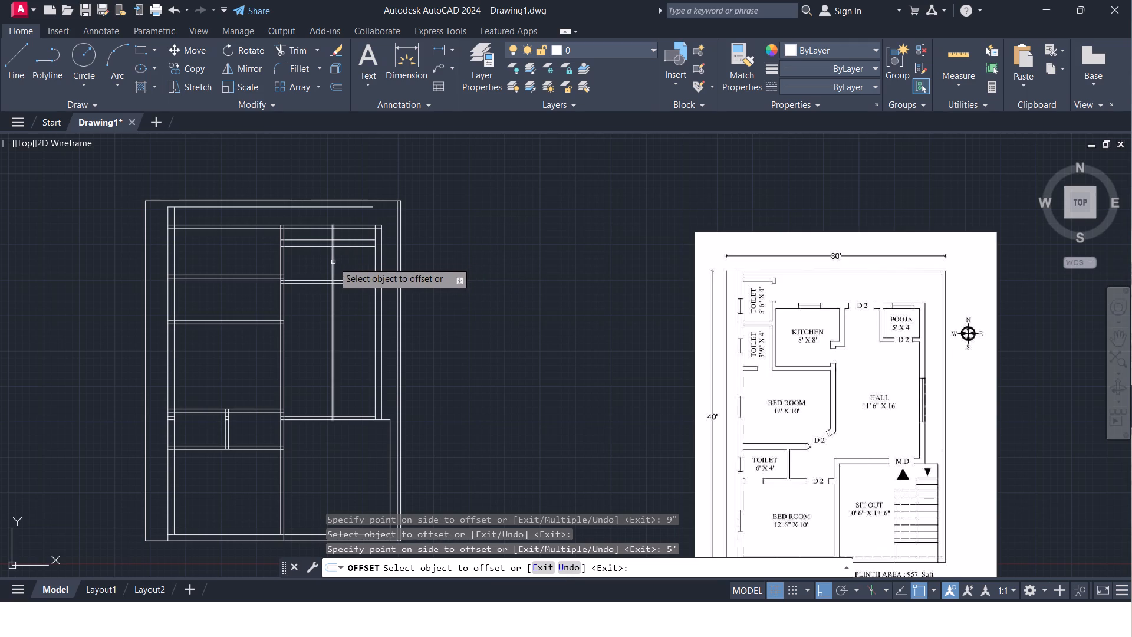
left_click(333, 262)
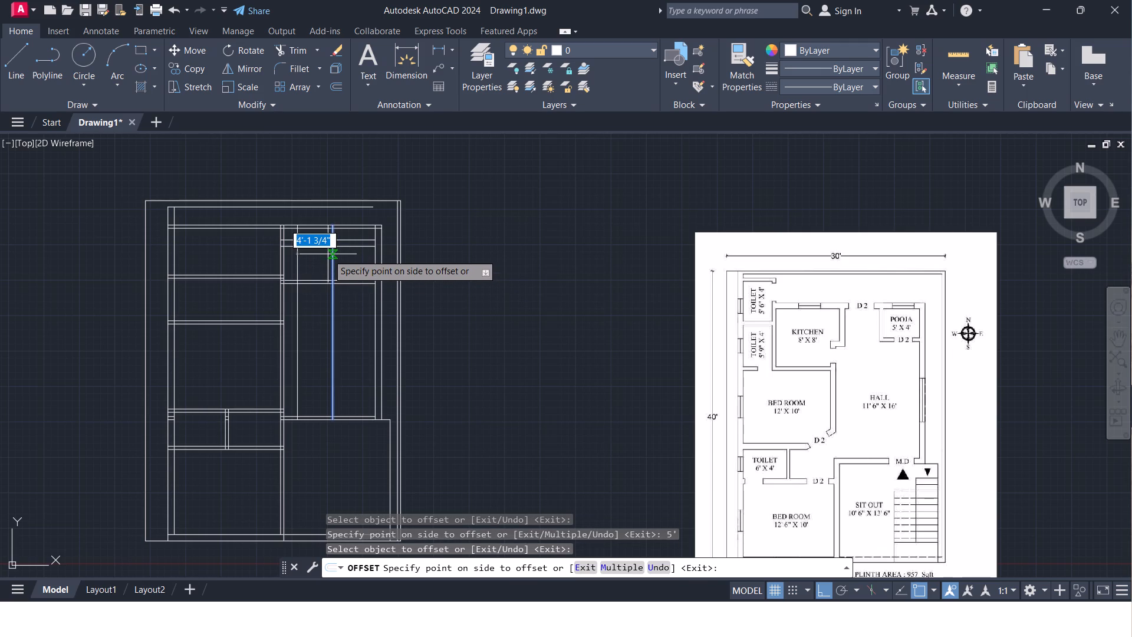
type("4.5")
key("shift+quotedbl")
key("Return")
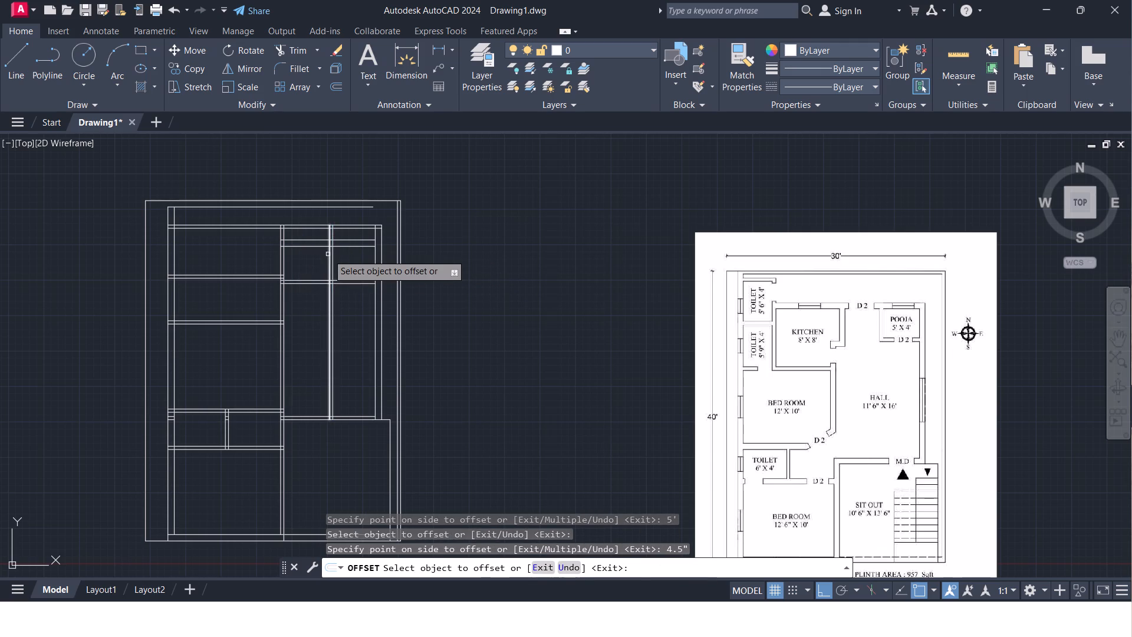
key("Escape")
Extend the north line of the hall's new 9" north wall east to the outer east wall line.
key("t")
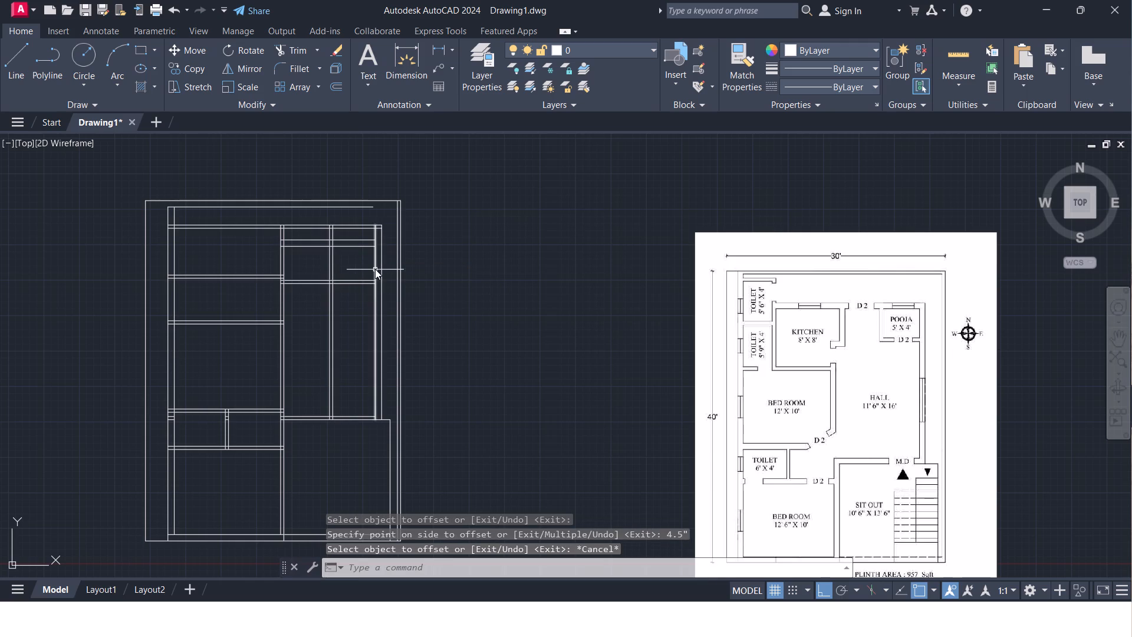
key("r")
key("Return")
key("Return")
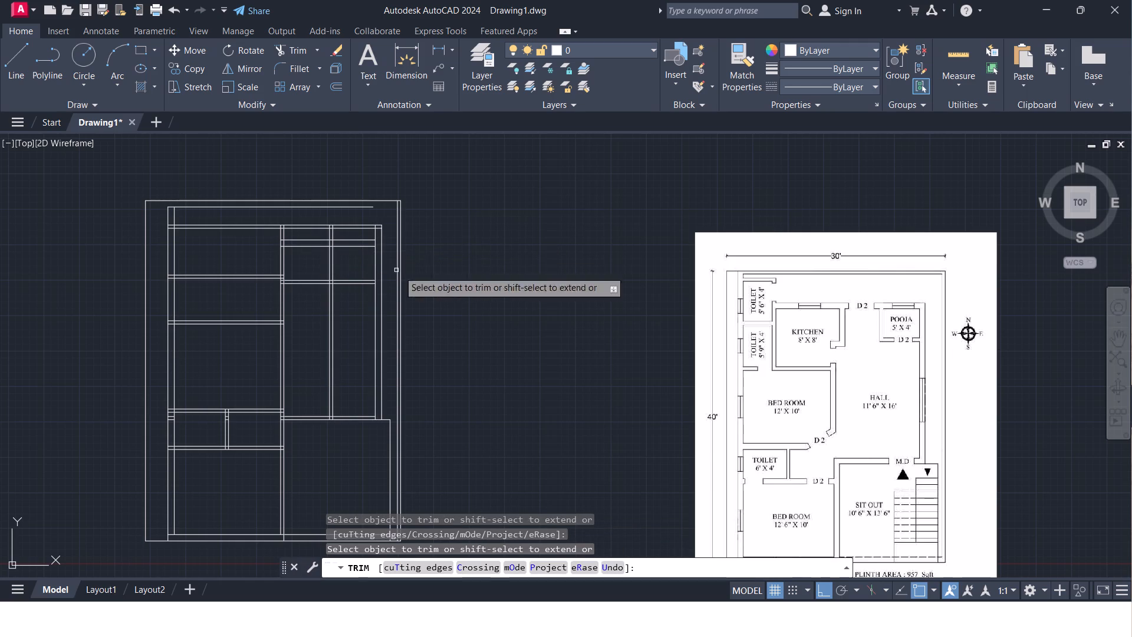
left_click(369, 241, "shift")
Trim the vertical line ends north of the hall's new north wall and cut back the old north wall lines there.
left_click(390, 232)
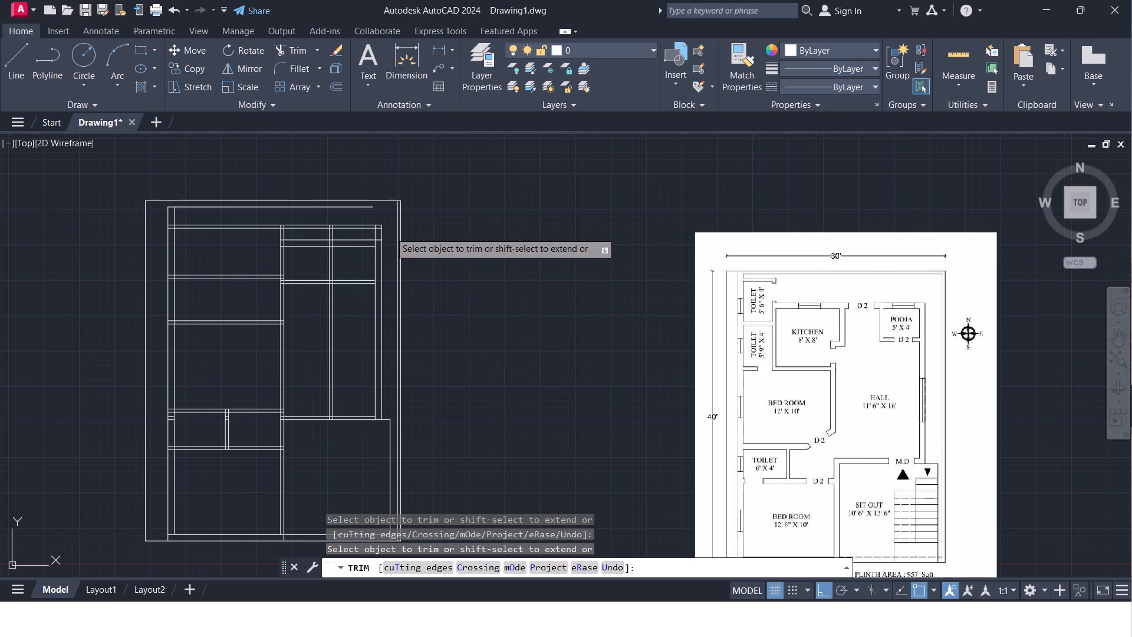
left_click(302, 232)
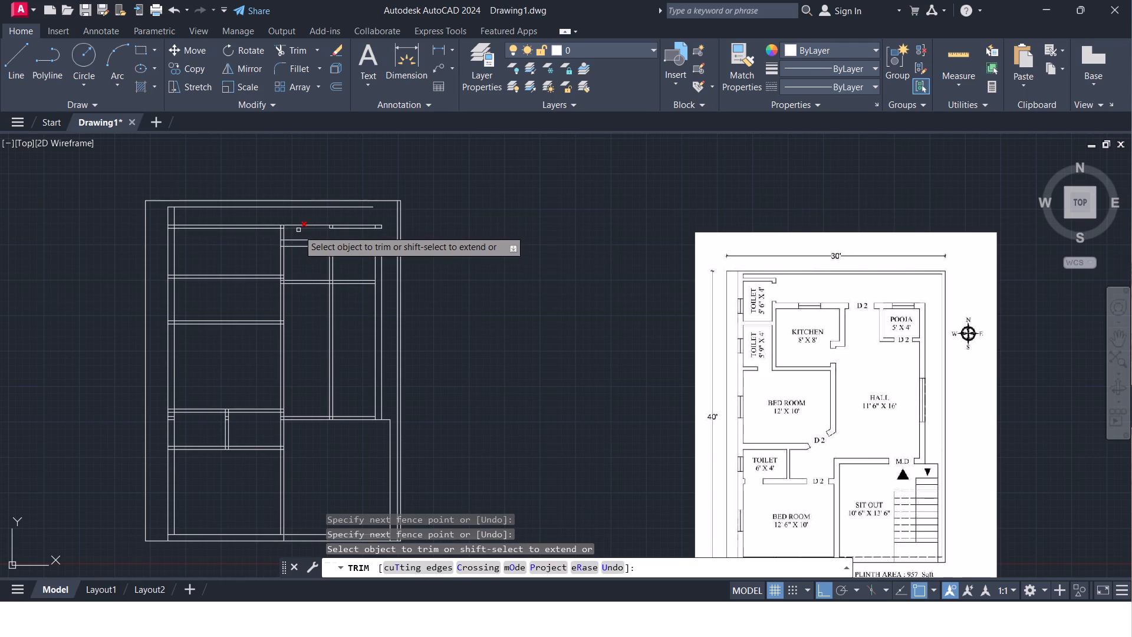
left_click(298, 231)
left_click(298, 224)
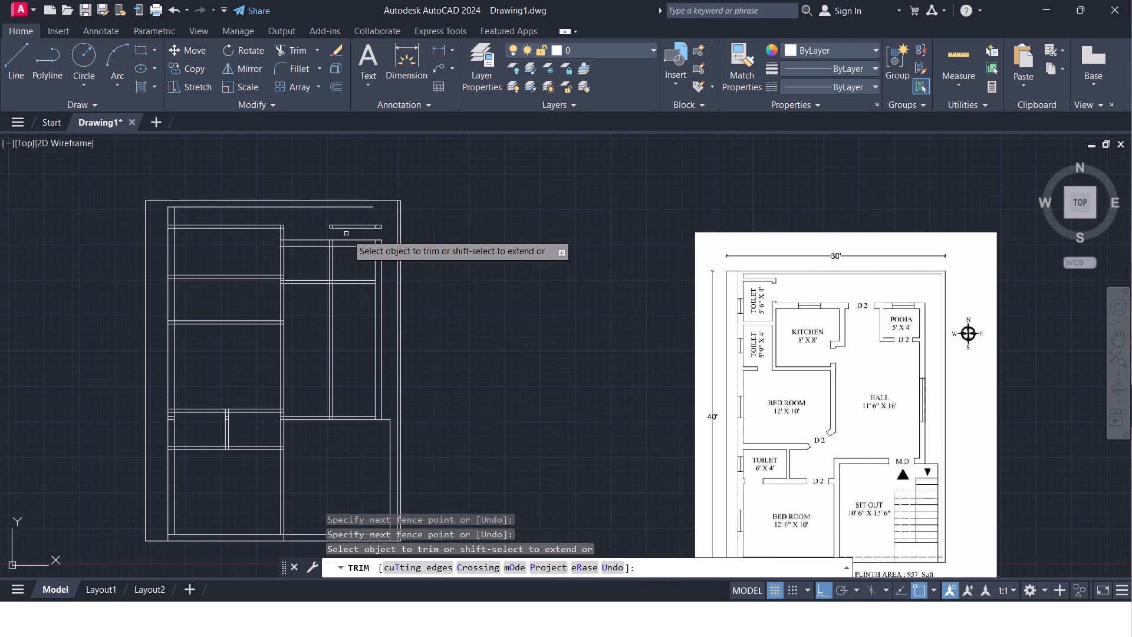
left_click(347, 234)
left_click(347, 225)
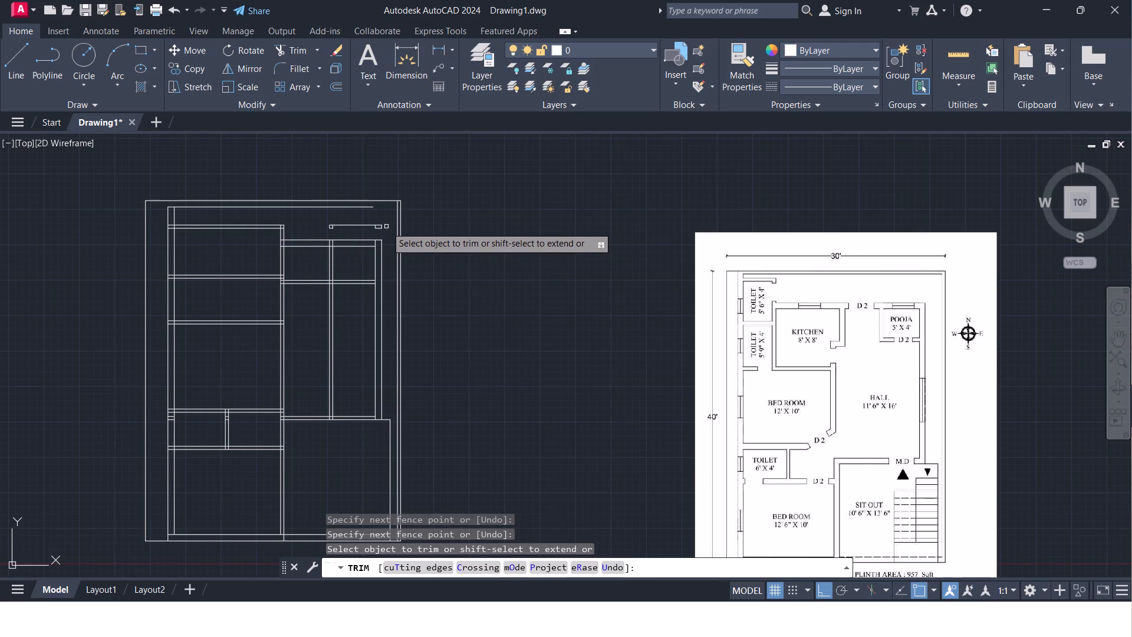
left_click(386, 226)
left_click(328, 228)
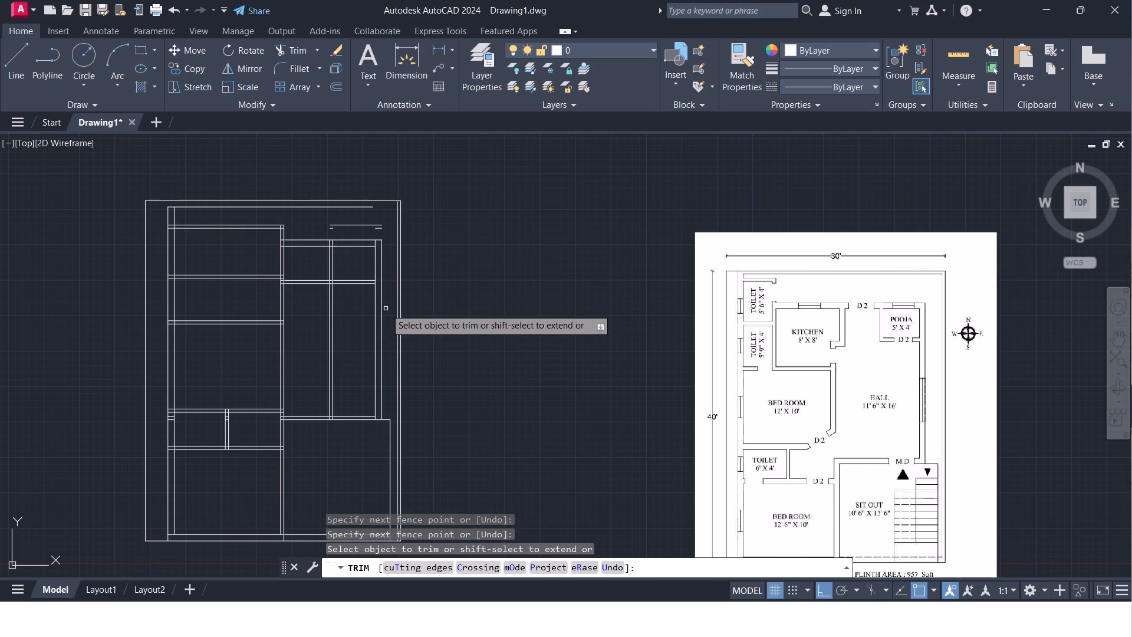
Trim the pooja's west wall lines south of its south wall, and its south wall lines west of the pooja.
left_click(344, 316)
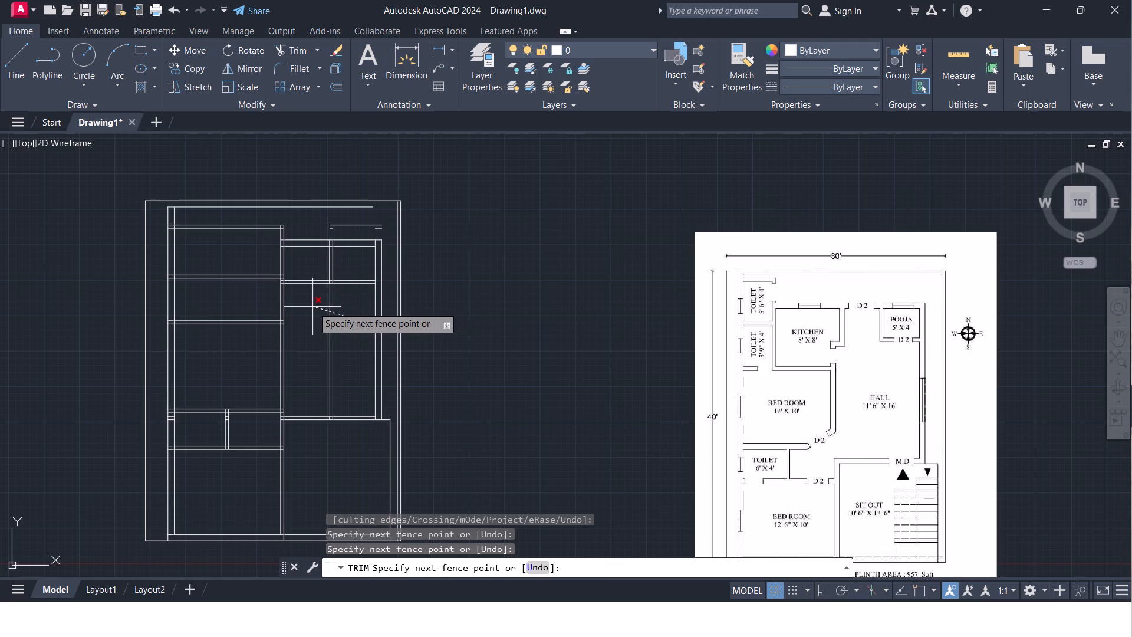
left_click(312, 307)
left_click(316, 295)
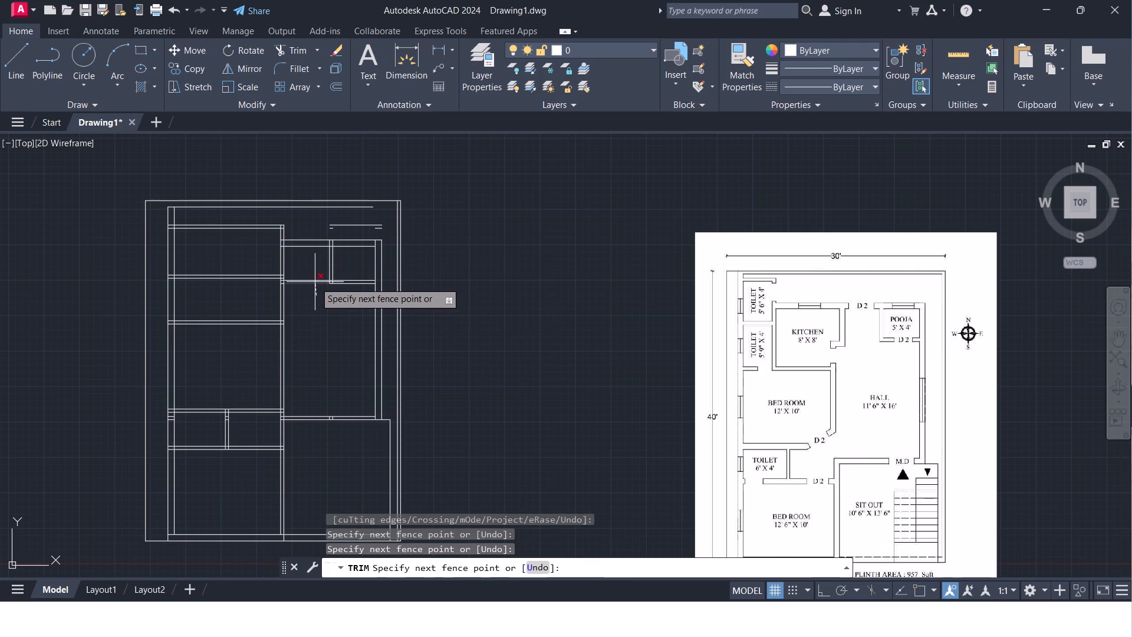
left_click(314, 278)
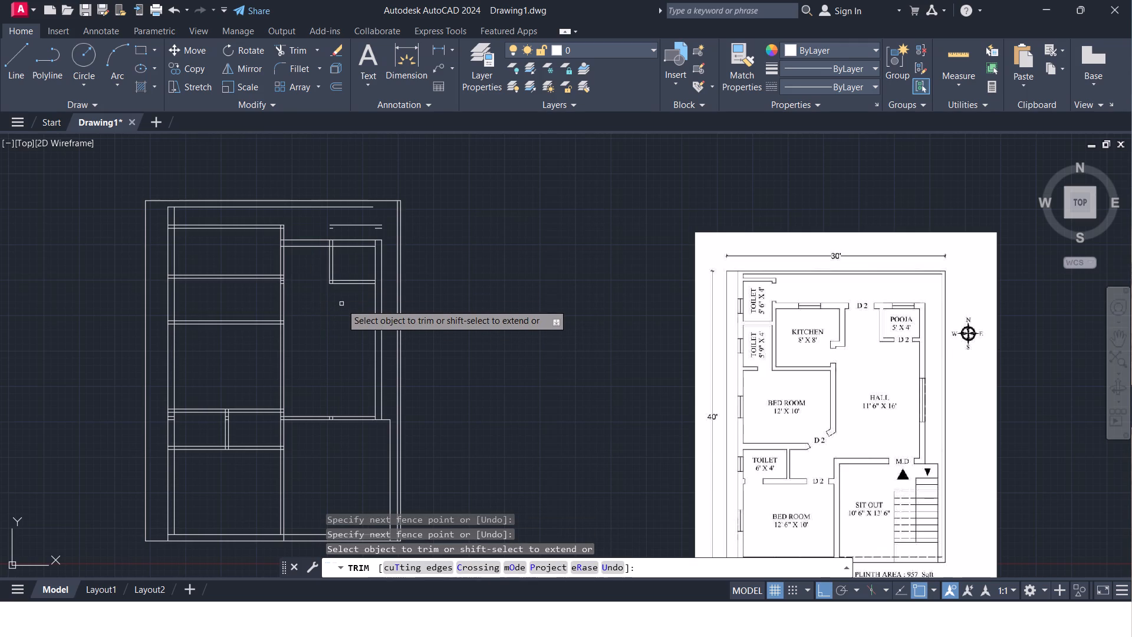
Extend the inner line of the plot's north boundary wall east to the east boundary wall.
middle_click_drag(341, 304, 341, 281)
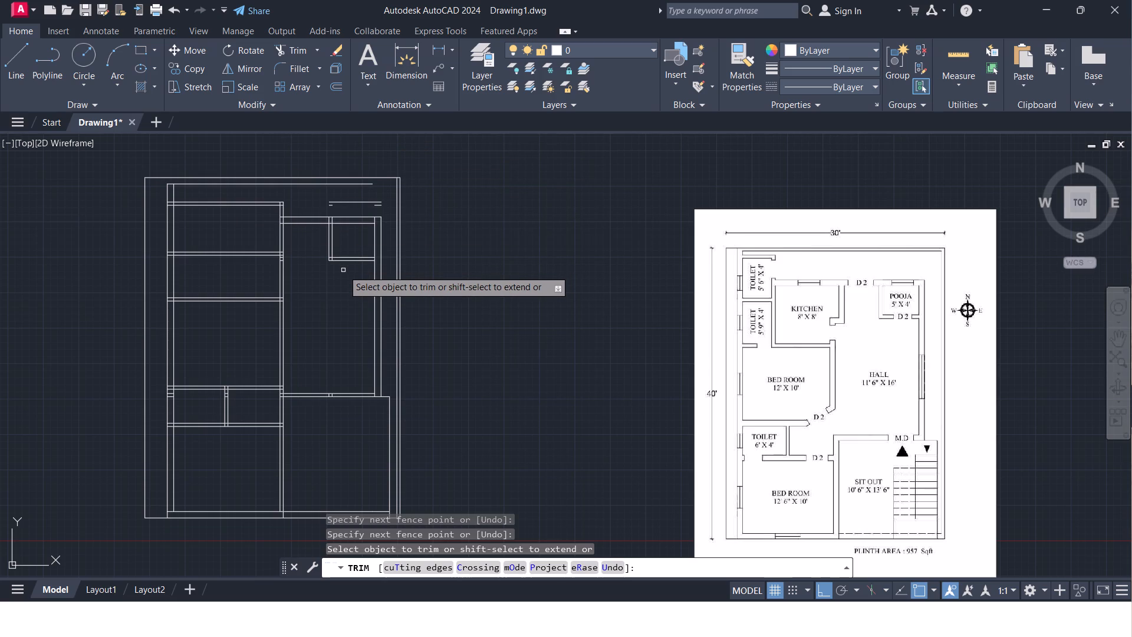
left_click(368, 185, "shift")
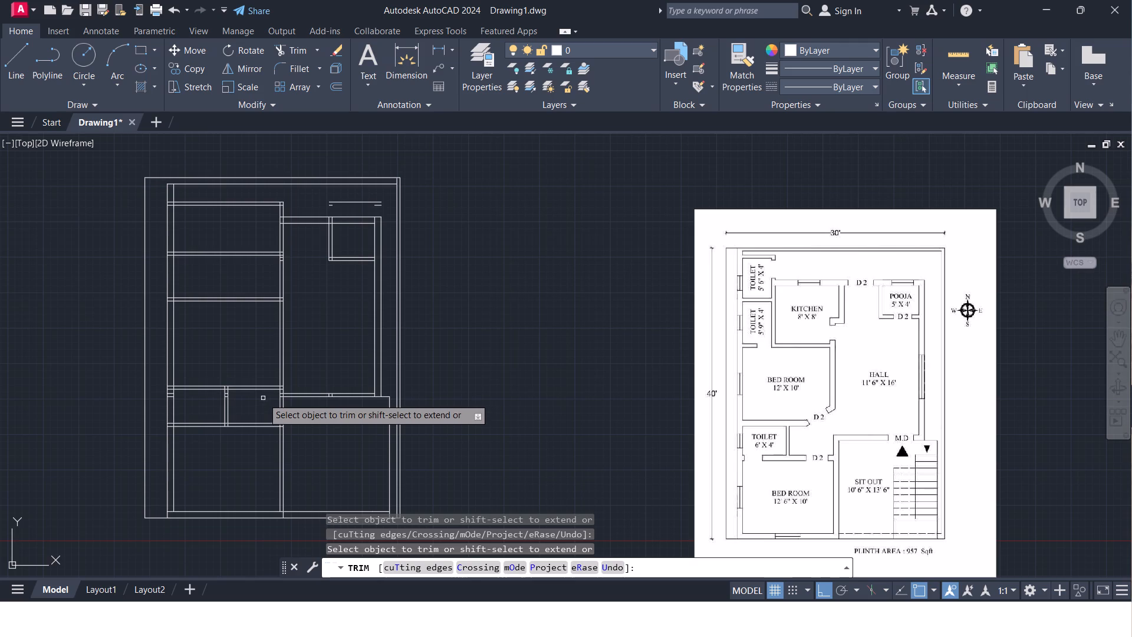
Trim the vertical wall pair between the 12' x 10' bedroom's south wall and the hall's south wall to open the passage.
scroll(272, 390, "up", 5)
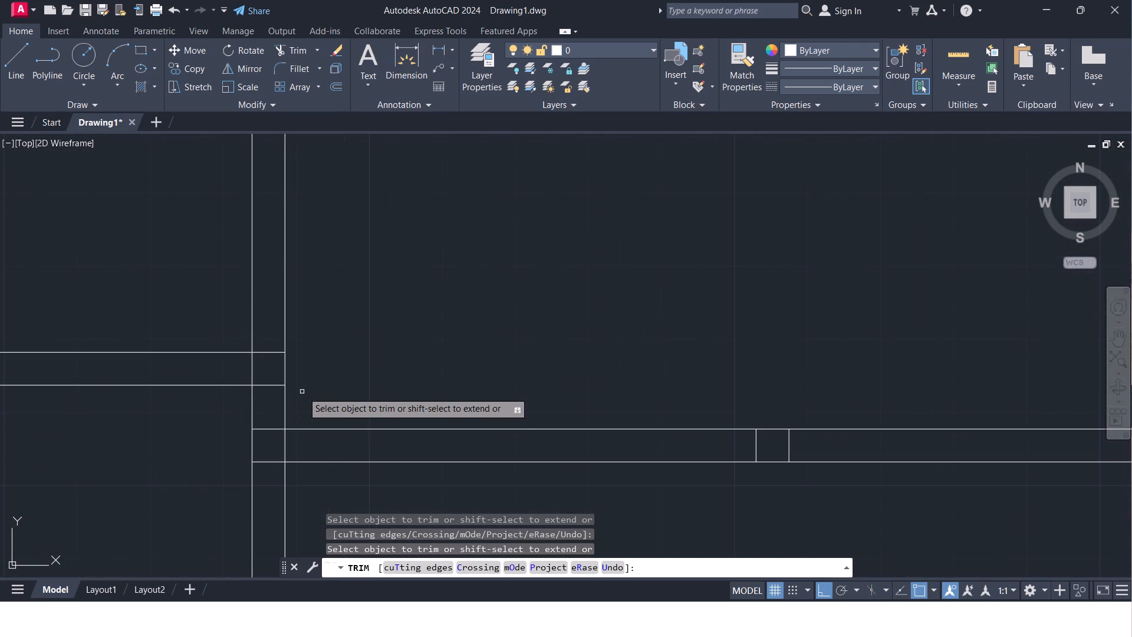
left_click(302, 400)
left_click(235, 399)
scroll(386, 370, "down", 3)
scroll(417, 327, "down", 1)
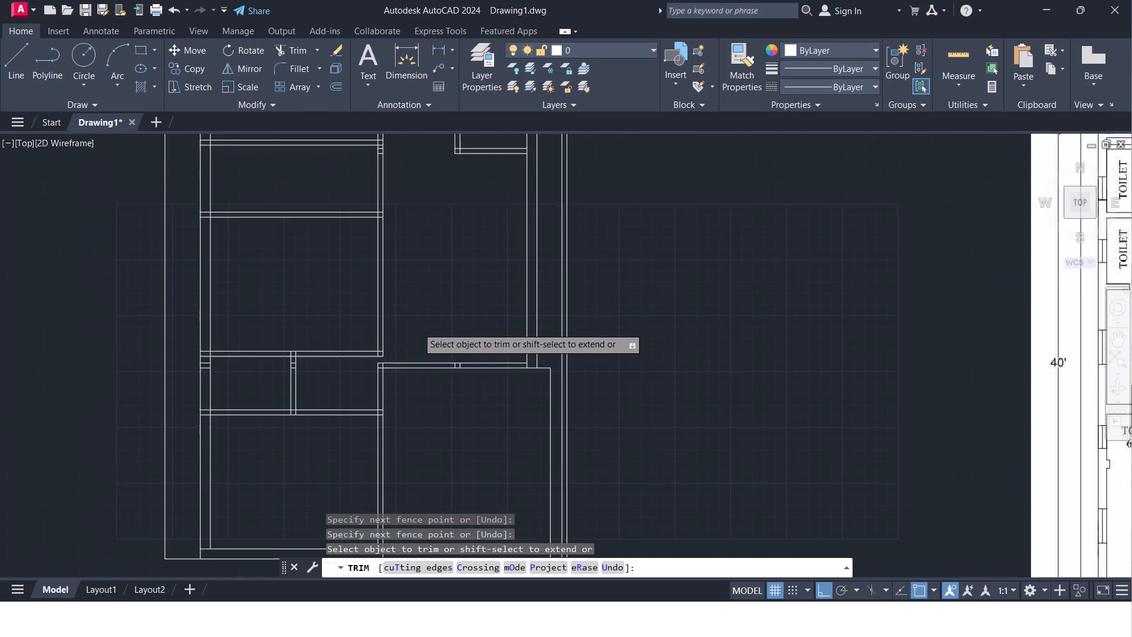
scroll(417, 326, "down", 2)
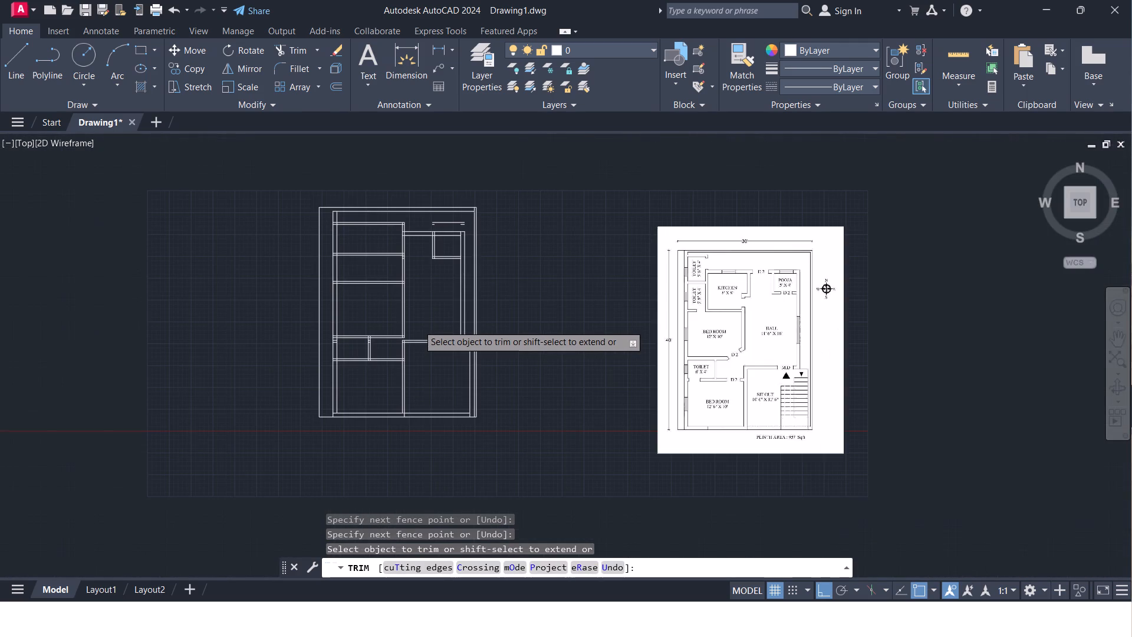
scroll(427, 311, "up", 1)
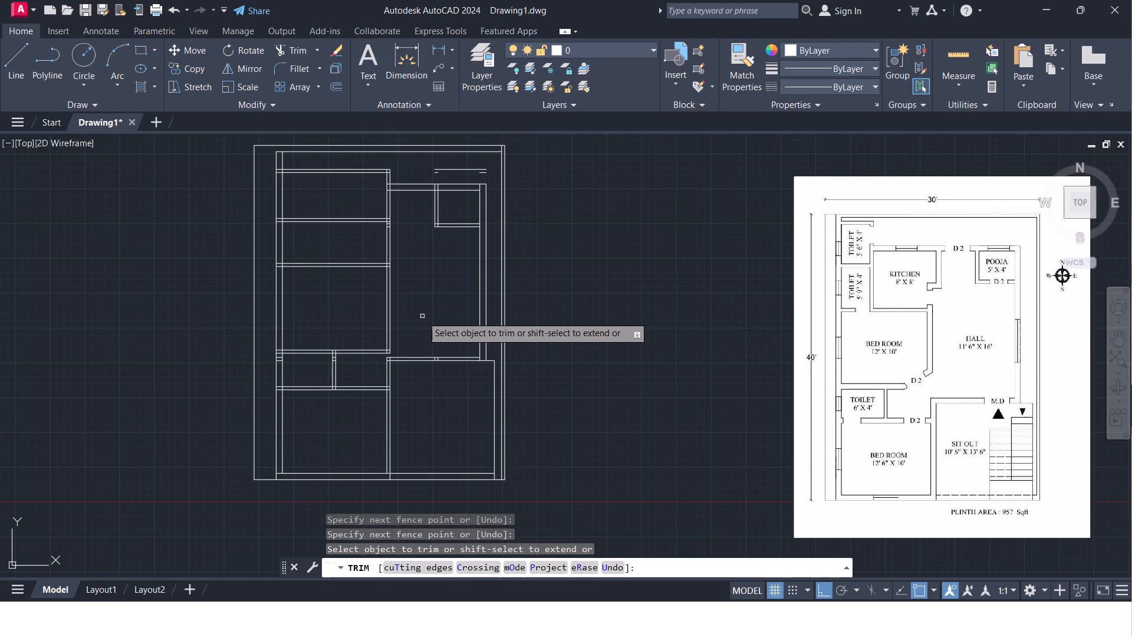
scroll(422, 316, "down", 1)
middle_click_drag(422, 316, 417, 346)
scroll(420, 317, "up", 1)
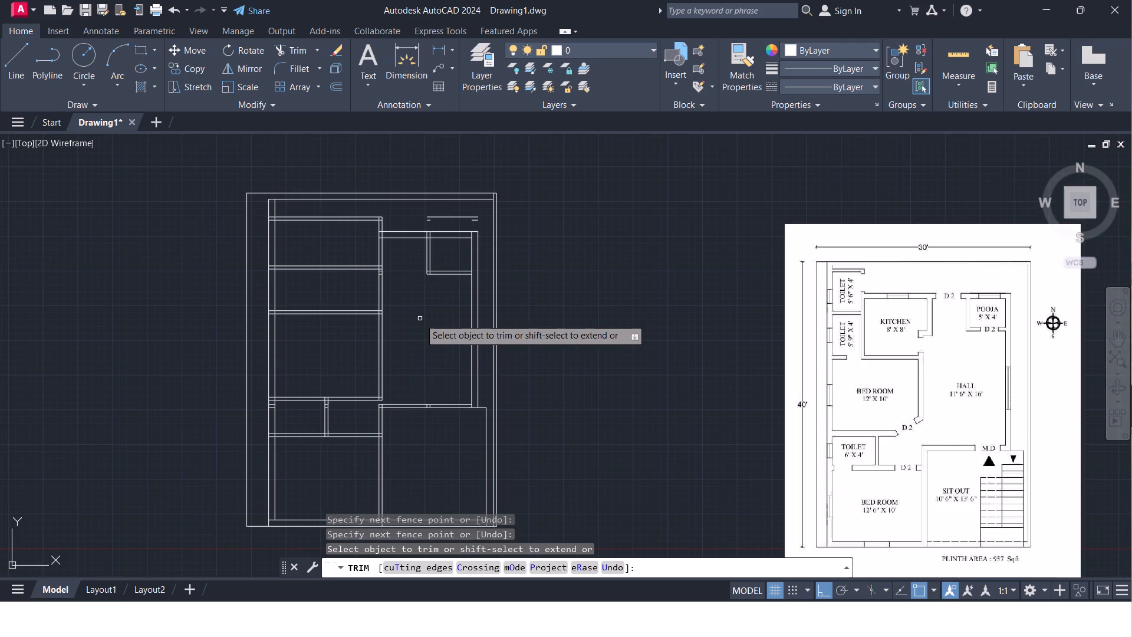
key("Escape")
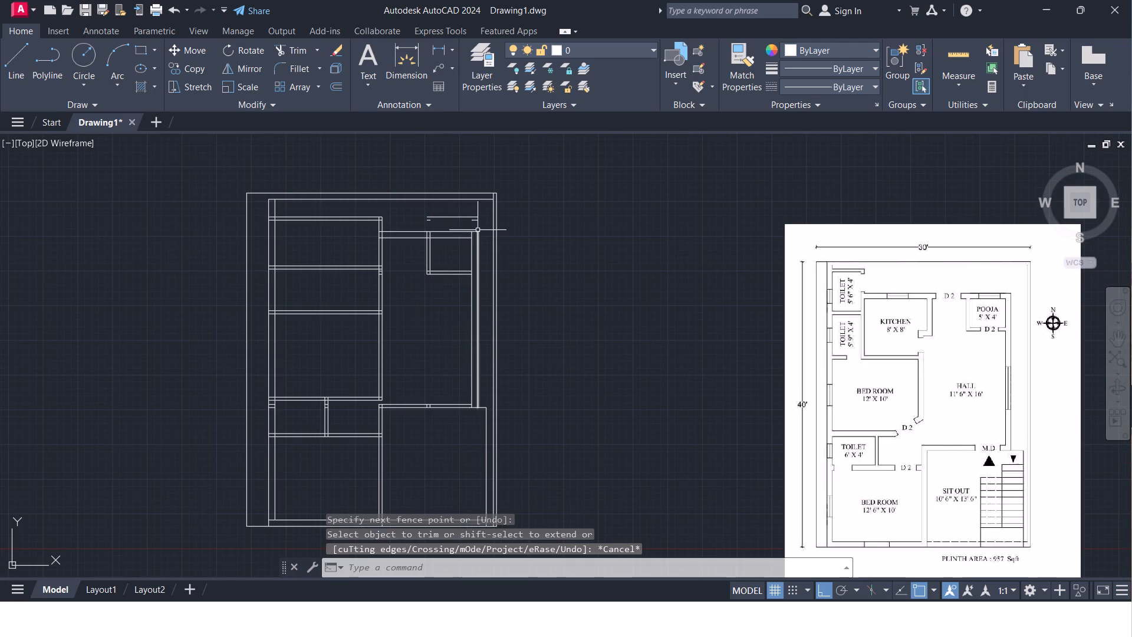
Delete the leftover short horizontal lines north of the pooja.
left_click(482, 226)
left_click(423, 213)
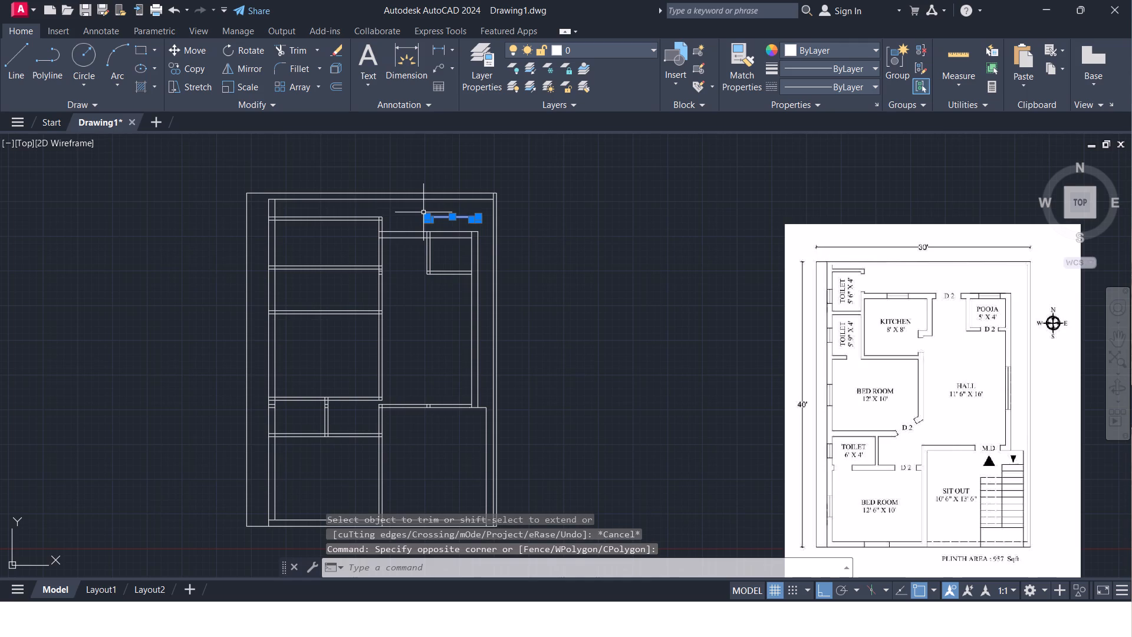
key("Delete")
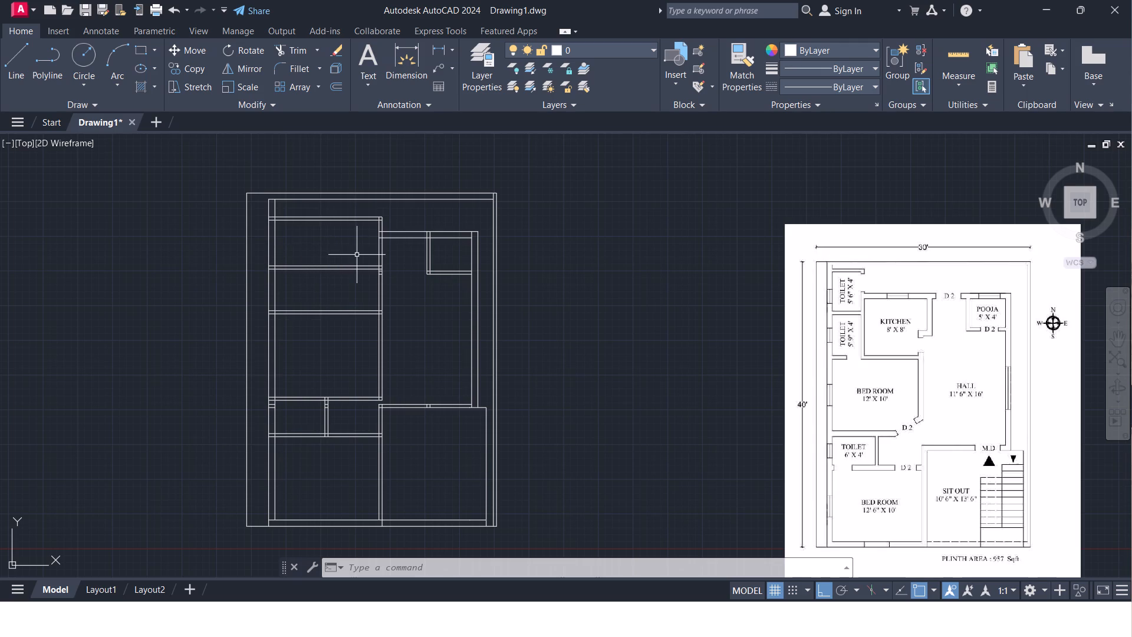
Build the toilets' east wall by offsetting the inner west wall line 4' east, and that copy another 4.5" east.
key("o")
key("Return")
key("Return")
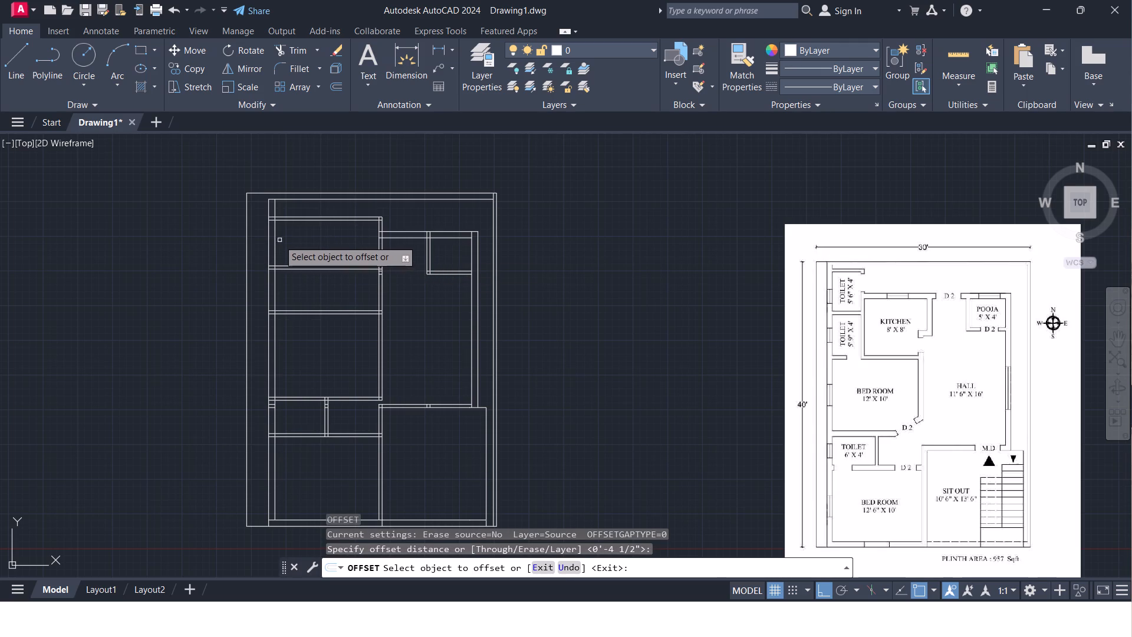
left_click(277, 239)
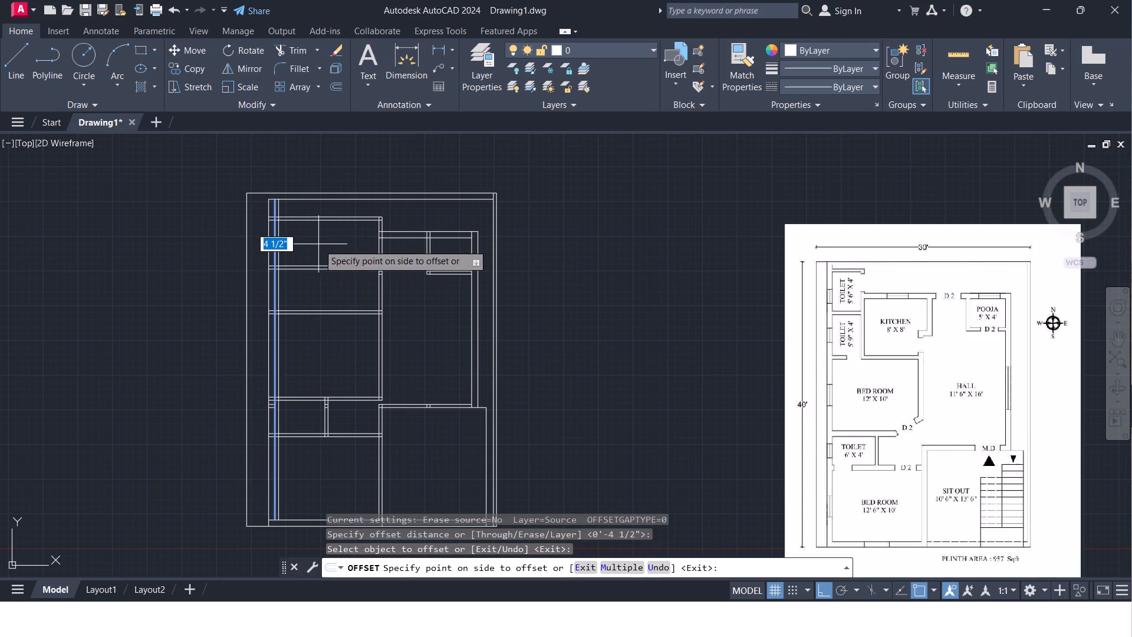
type("4'")
key("Return")
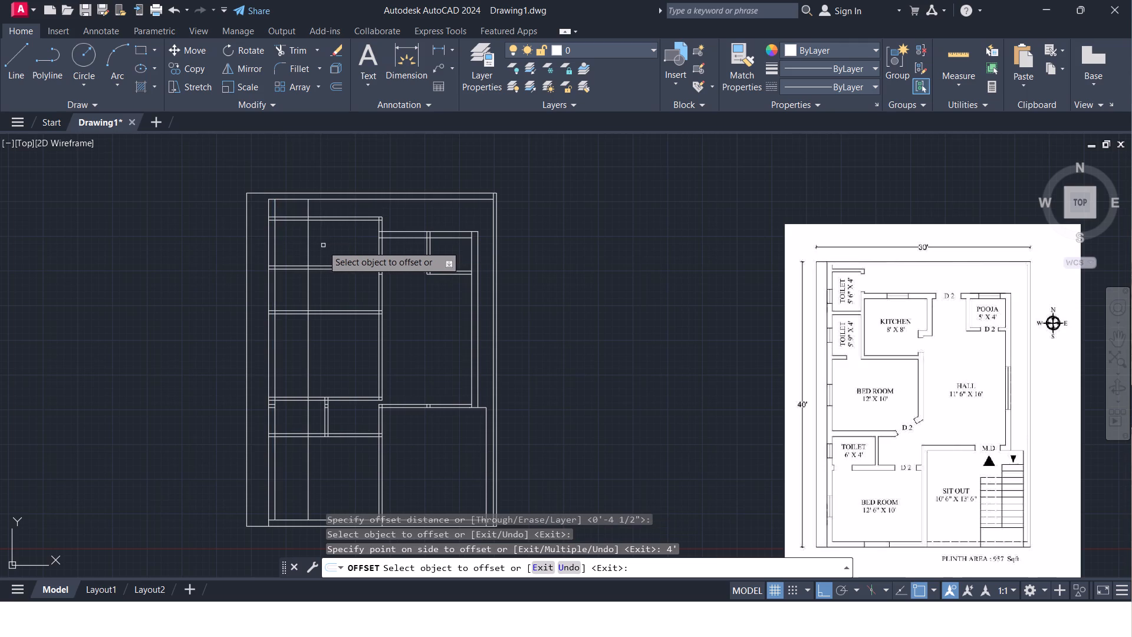
left_click(309, 248)
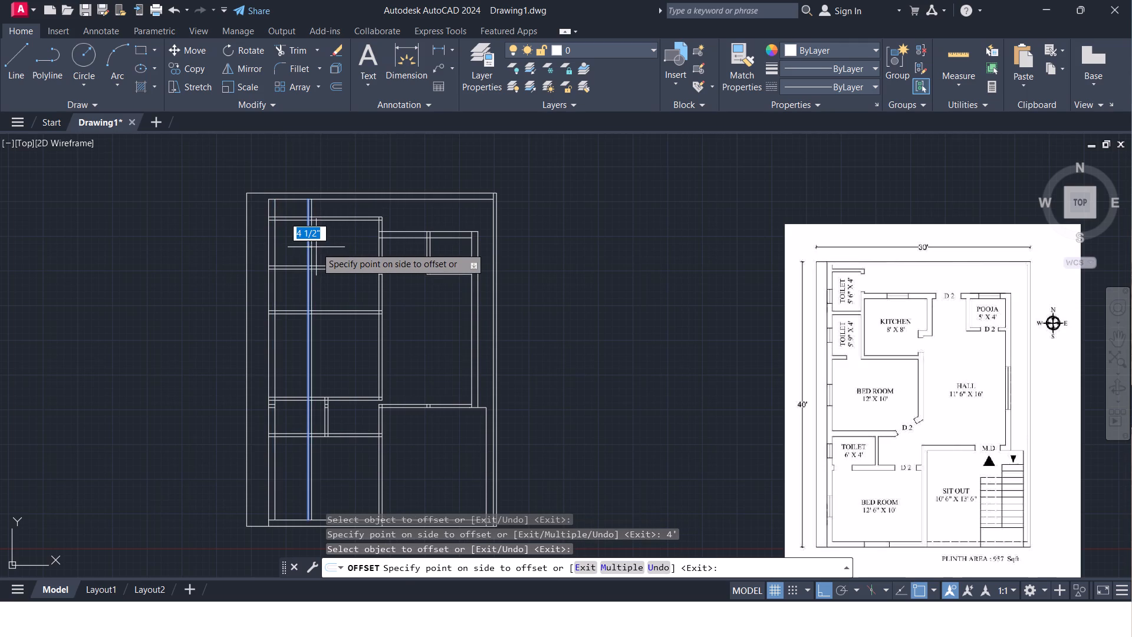
type("4.5\"")
key("Return")
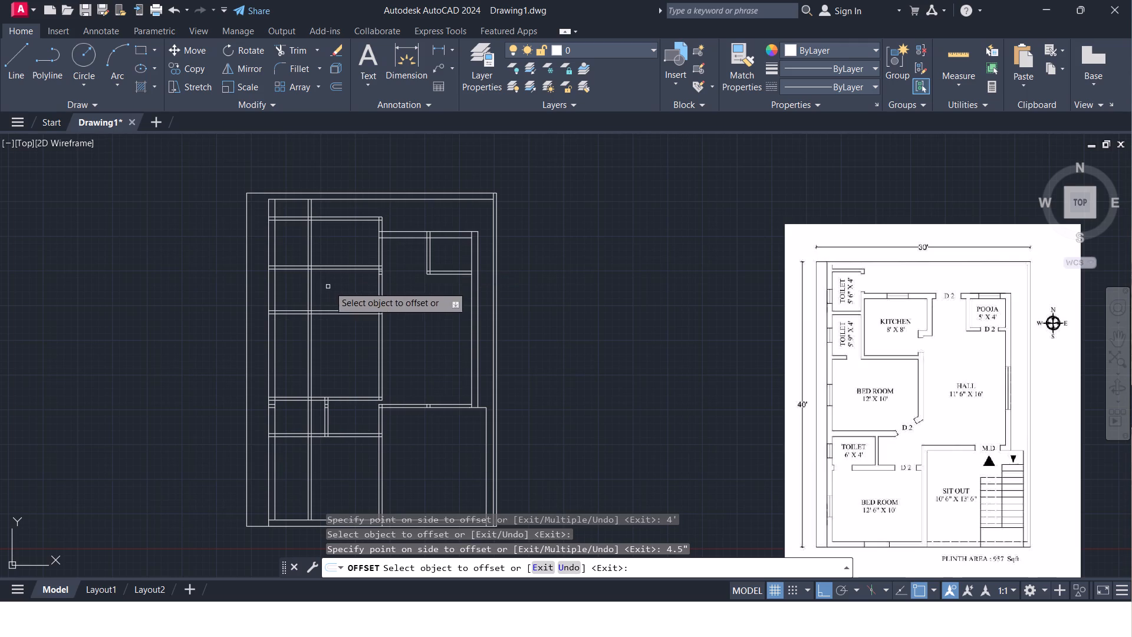
key("Escape")
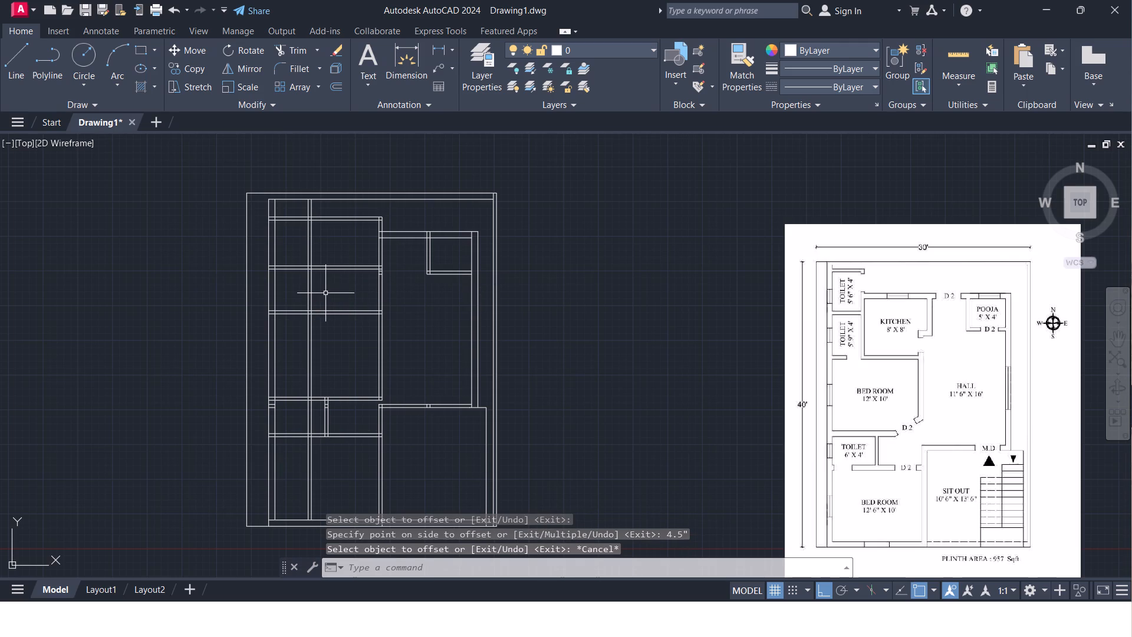
Trim the new toilet wall pair at the 12' x 10' bedroom's north wall and delete its leftover segments farther south.
type("tr")
key("Return")
key("Return")
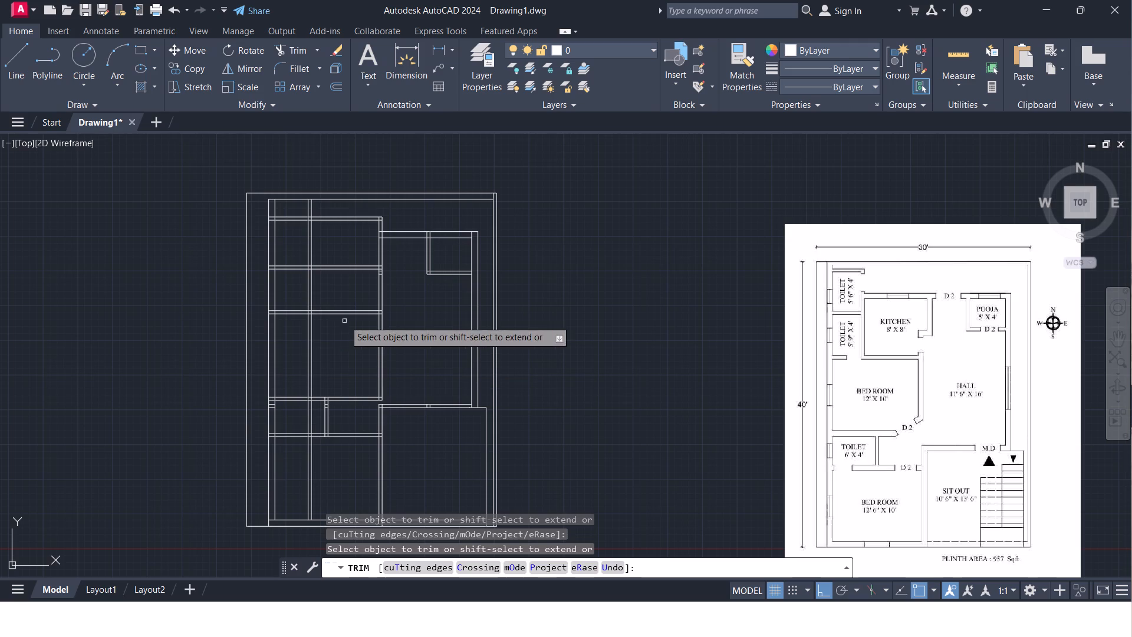
left_click(330, 338)
left_click(300, 337)
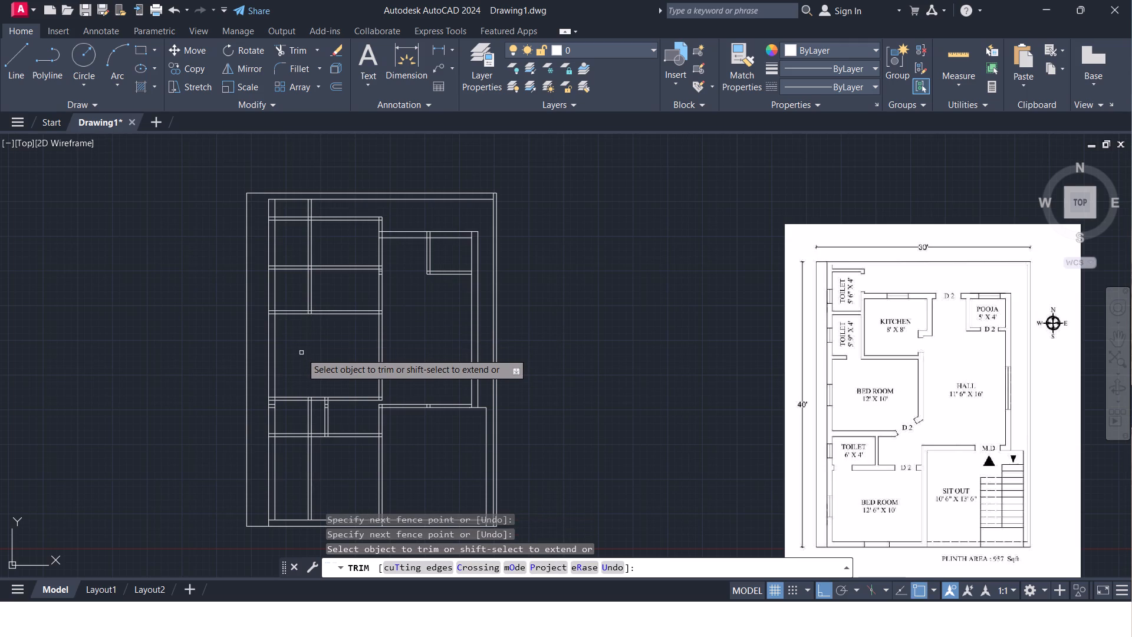
scroll(317, 336, "down", 1)
middle_click_drag(317, 331, 333, 275)
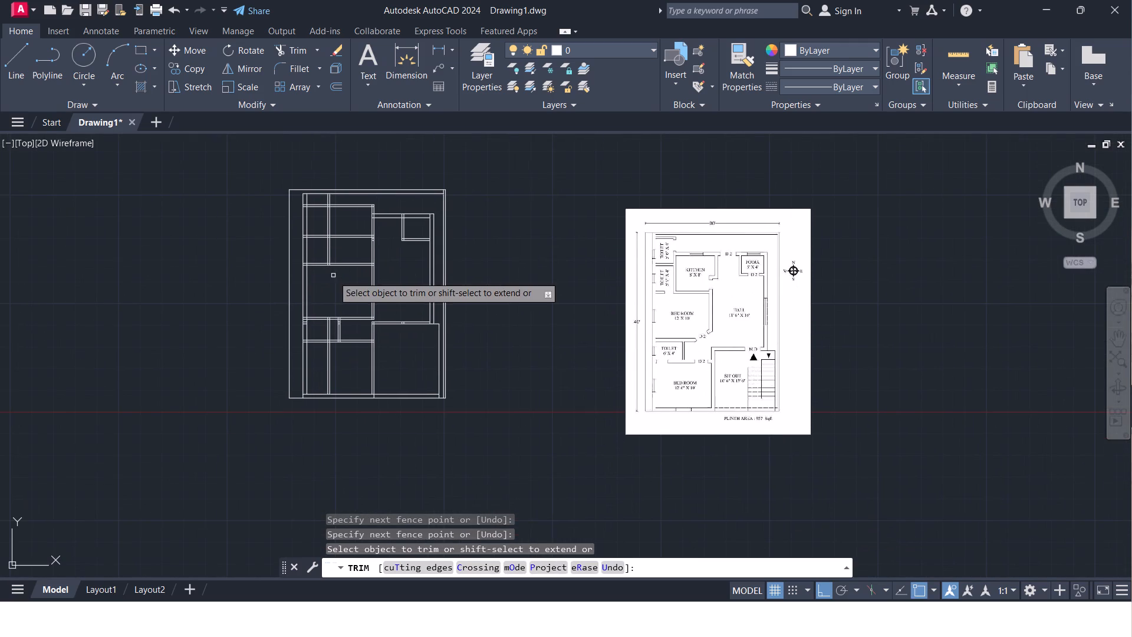
key("Escape")
left_click(337, 354)
left_click(314, 356)
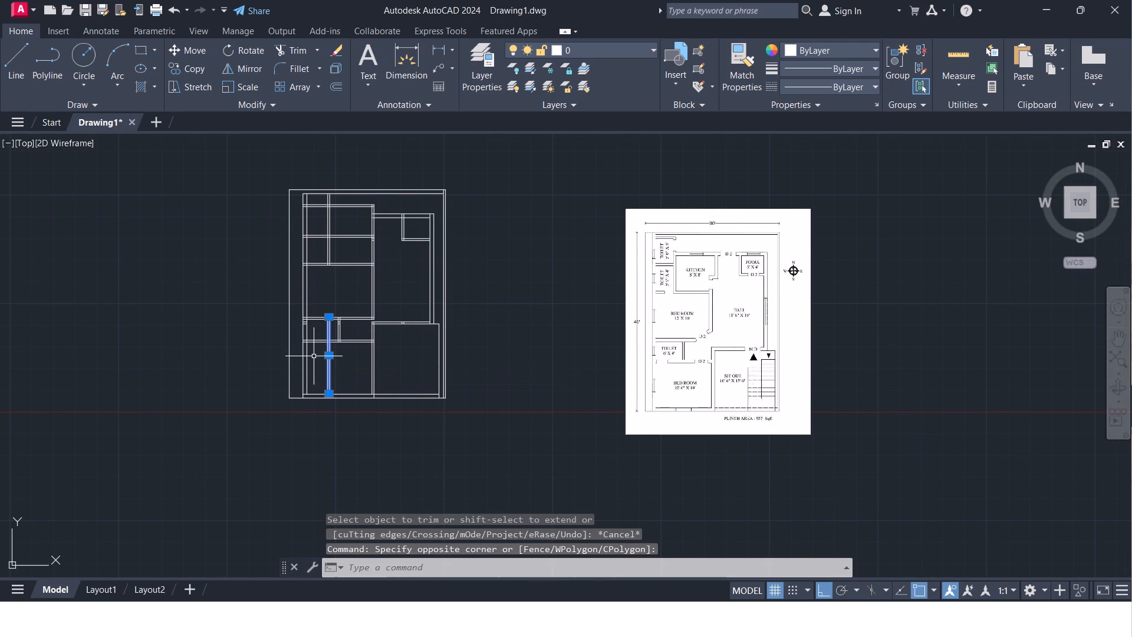
key("Delete")
Measure the north toilet and the kitchen area east of the toilets.
middle_click_drag(346, 277, 335, 315)
scroll(335, 294, "up", 1)
middle_click_drag(335, 294, 275, 331)
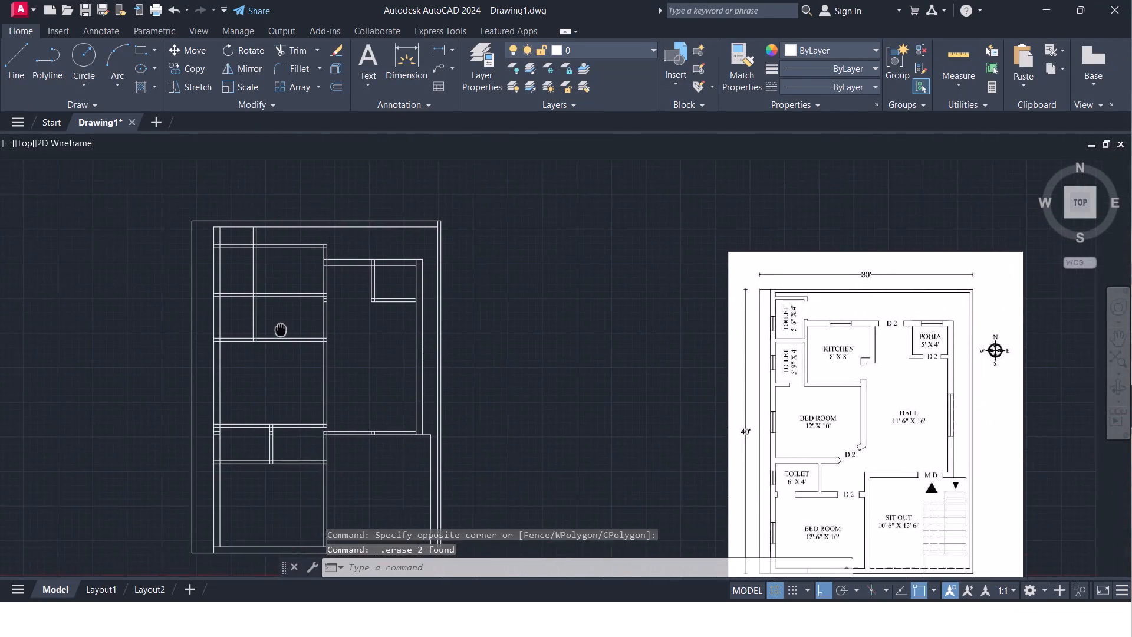
middle_click_drag(275, 331, 267, 338)
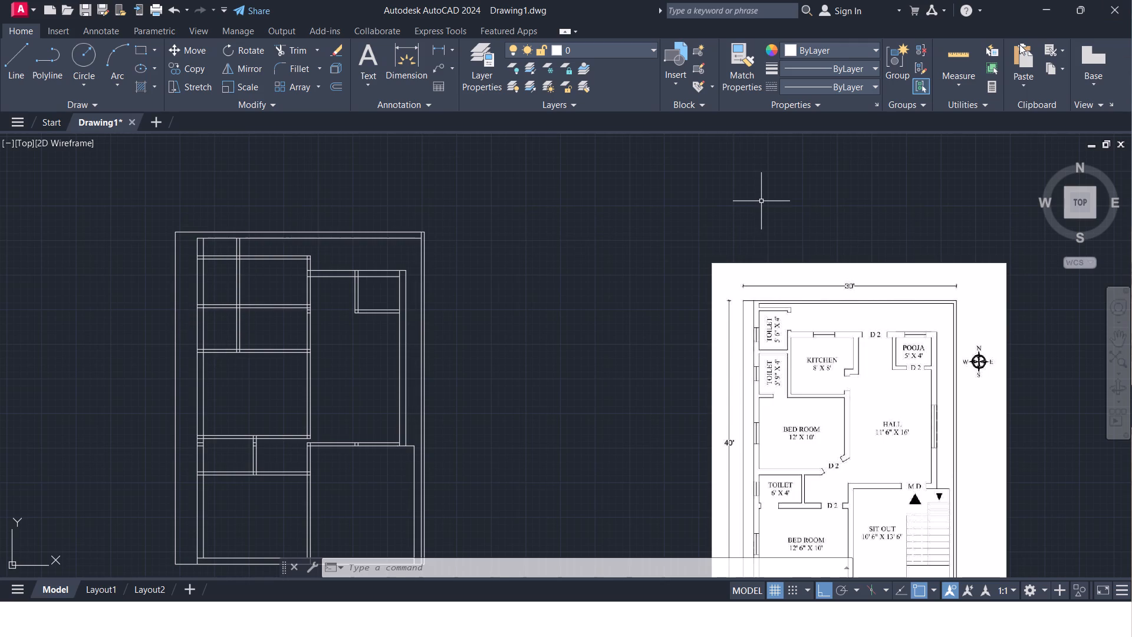
left_click(963, 53)
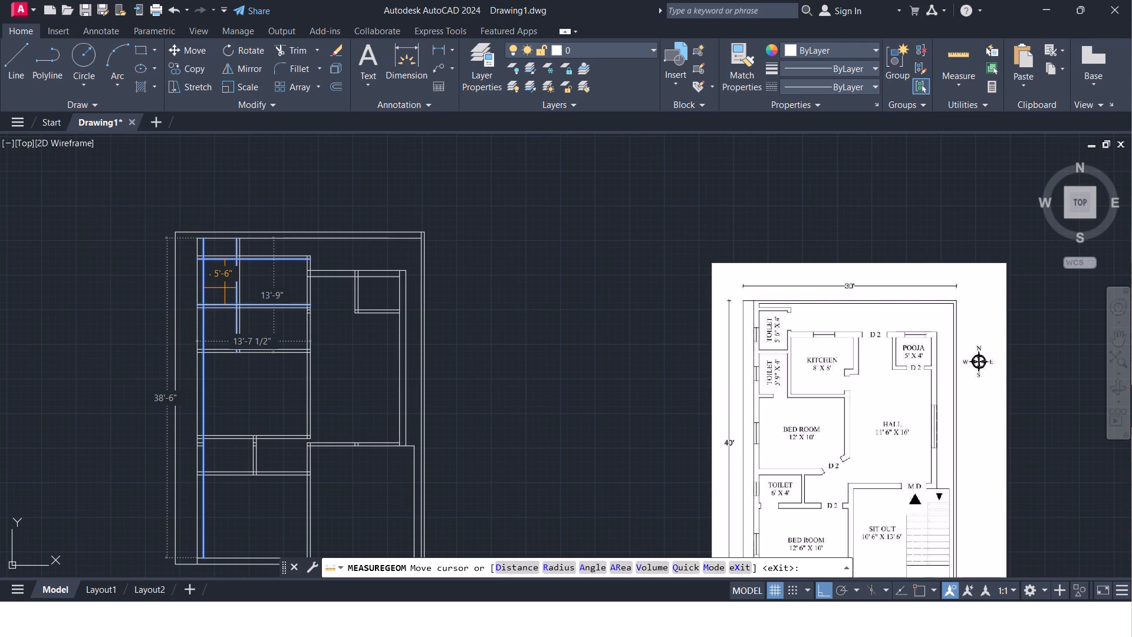
key("Escape")
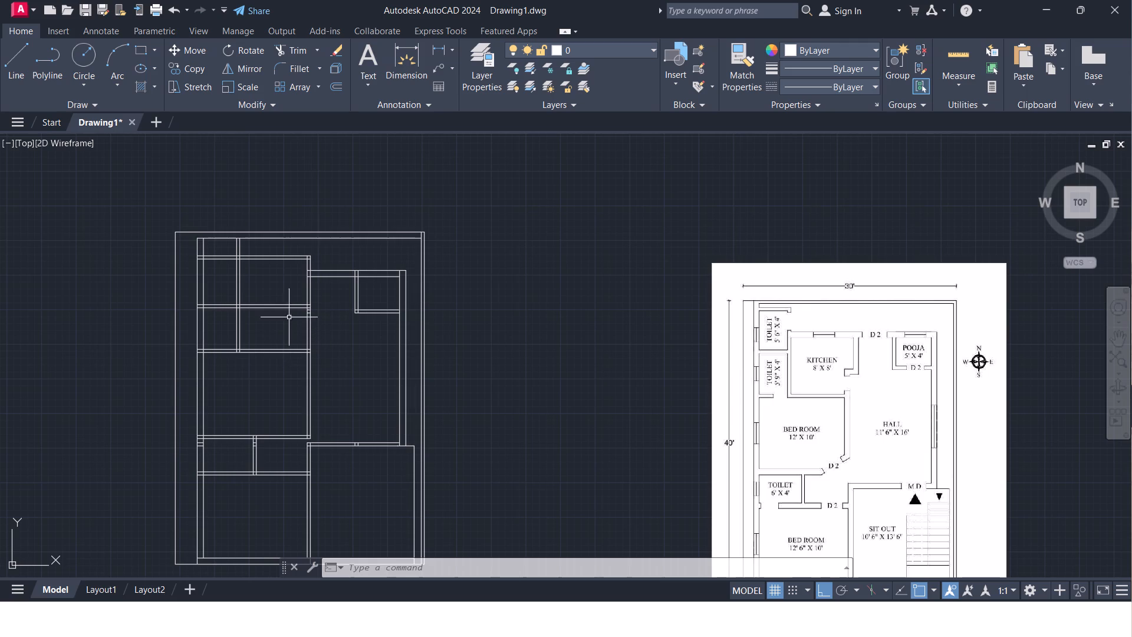
left_click(970, 57)
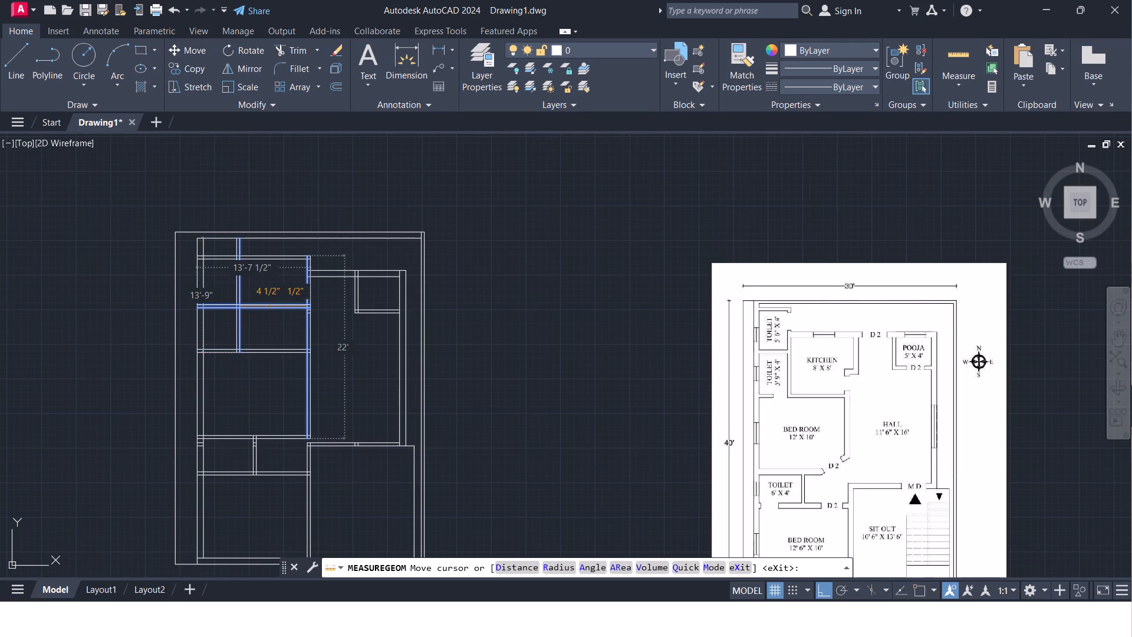
key("Escape")
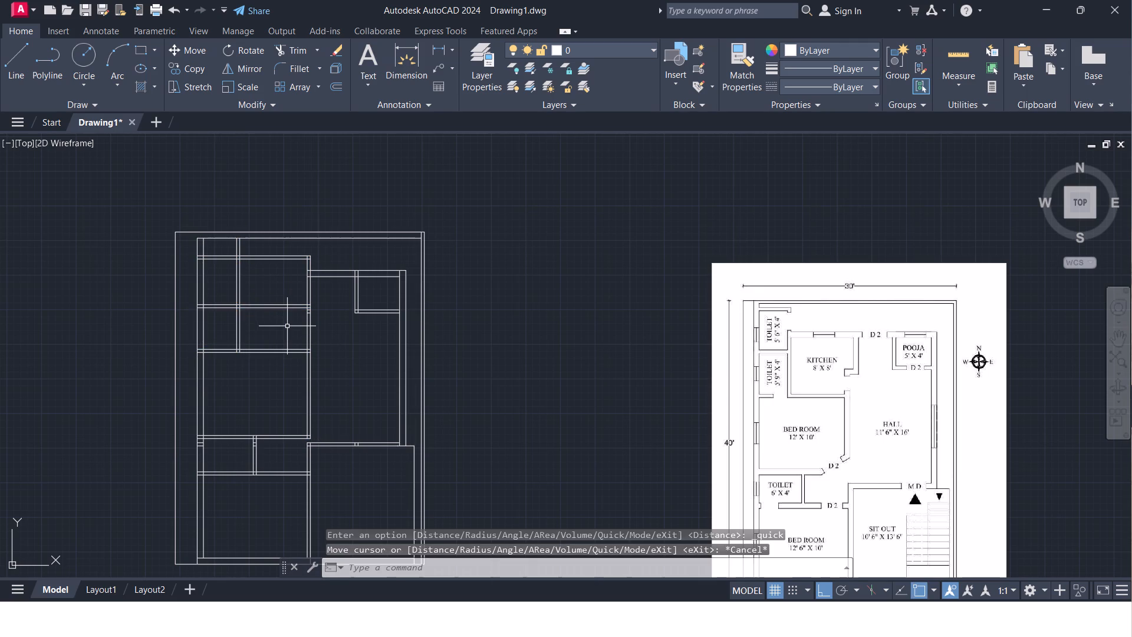
Trim the horizontal wall pair between the two toilets where it crosses the kitchen, east of the toilets' east wall.
type("tr")
key("Return")
key("Return")
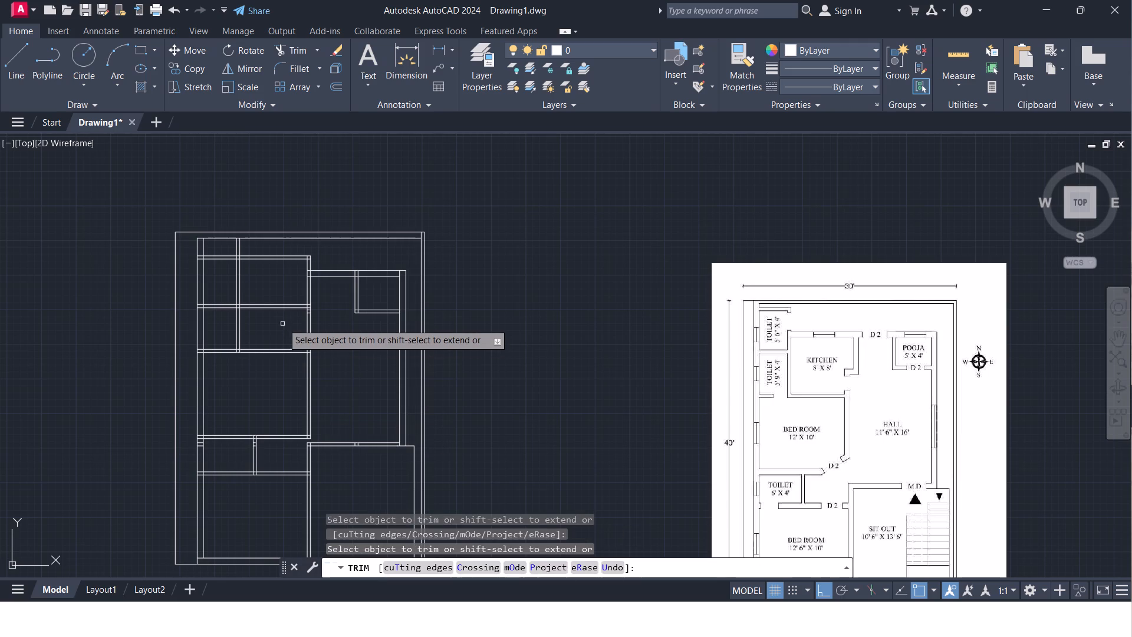
left_click(281, 320)
left_click(270, 295)
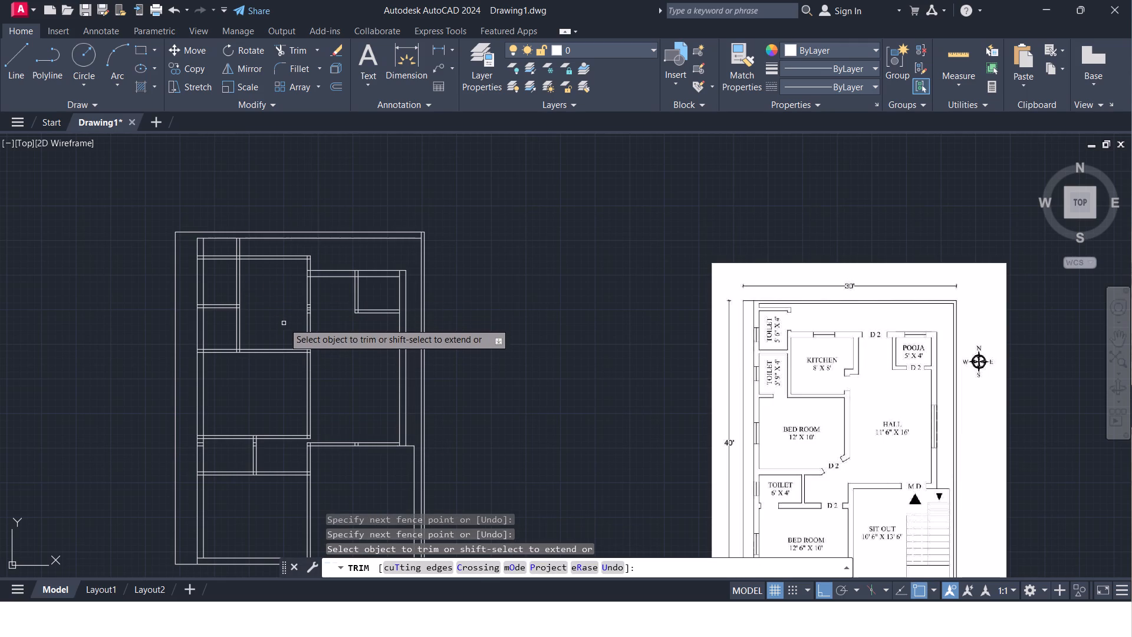
key("Escape")
Measure the kitchen's inside width and depth.
left_click(959, 67)
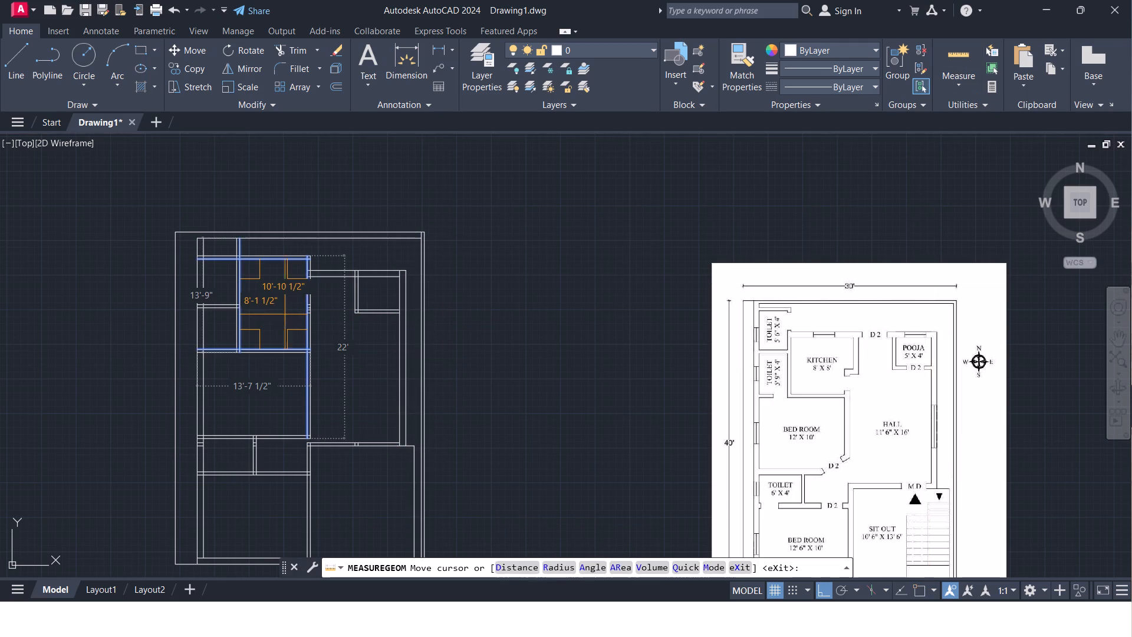
key("Escape")
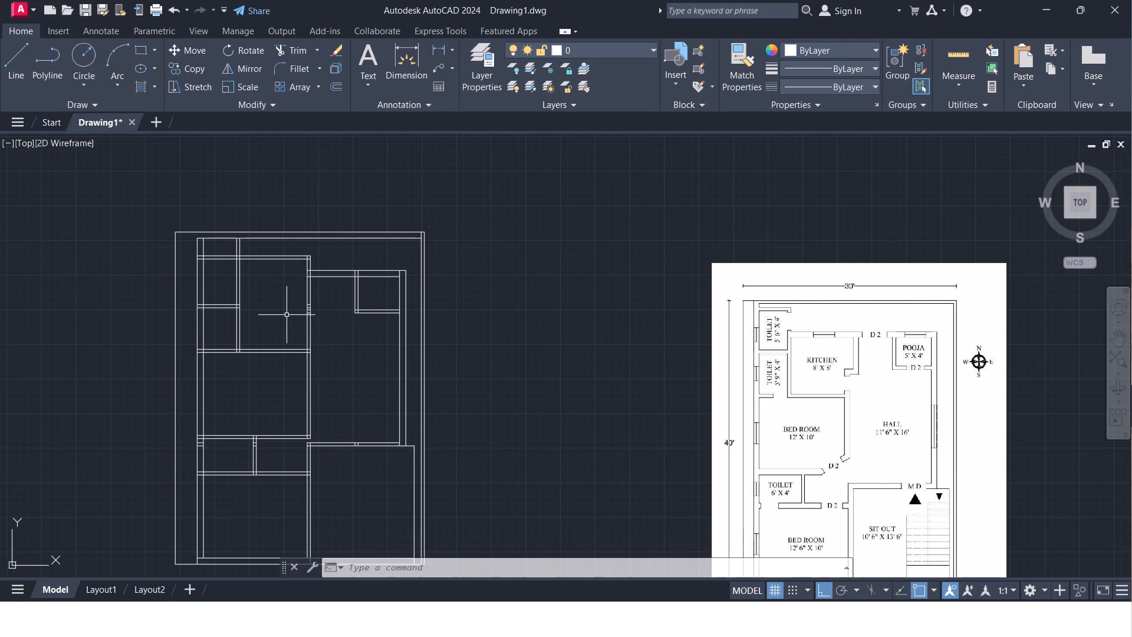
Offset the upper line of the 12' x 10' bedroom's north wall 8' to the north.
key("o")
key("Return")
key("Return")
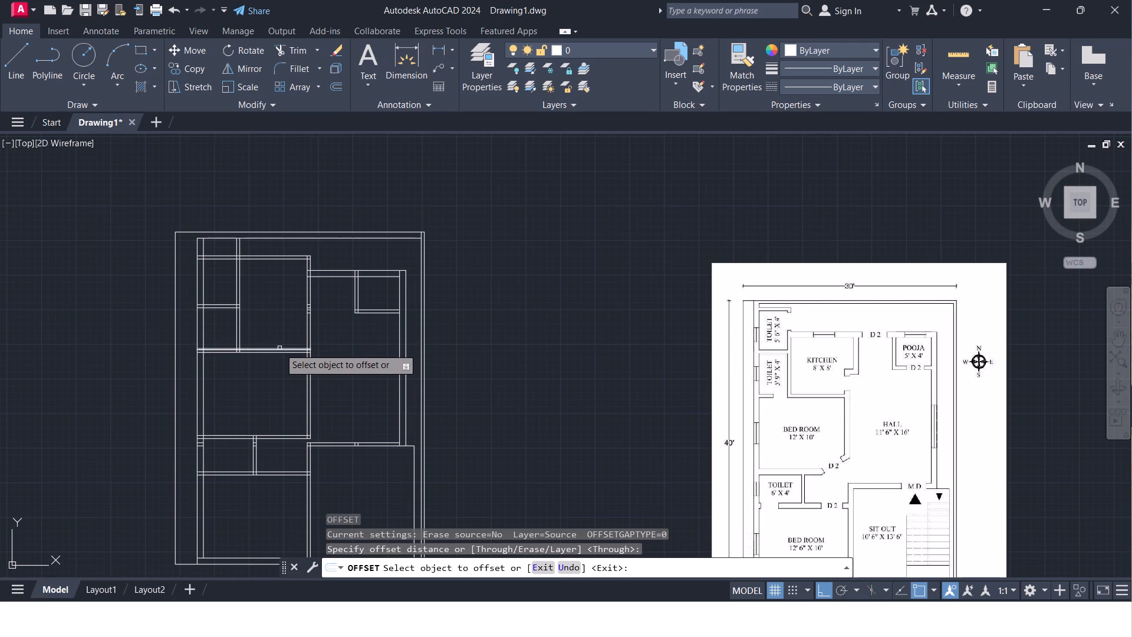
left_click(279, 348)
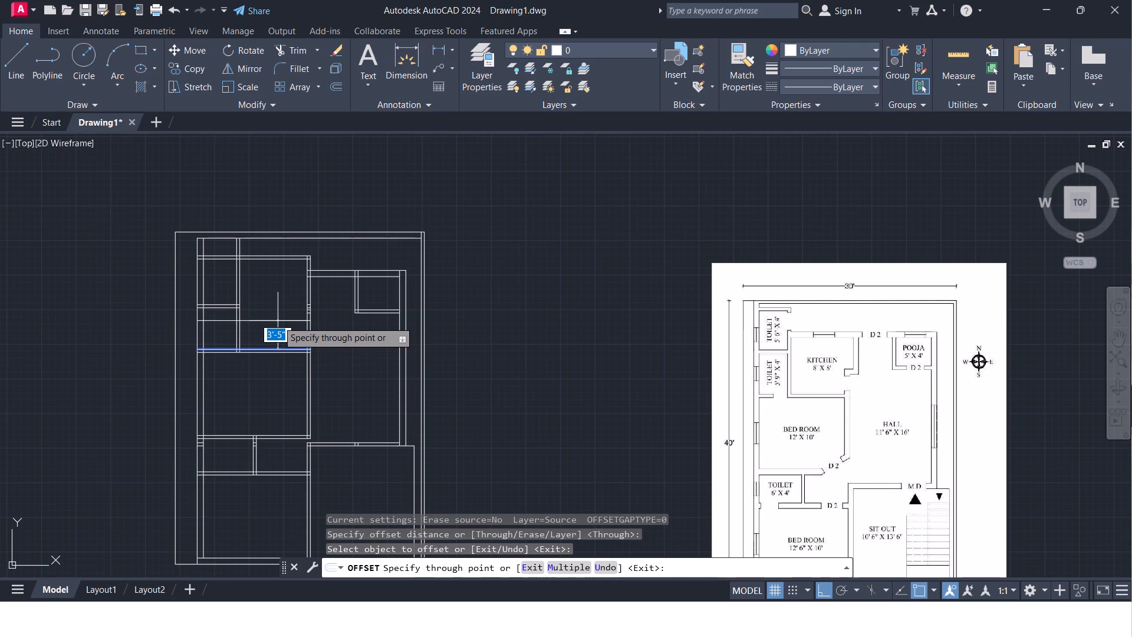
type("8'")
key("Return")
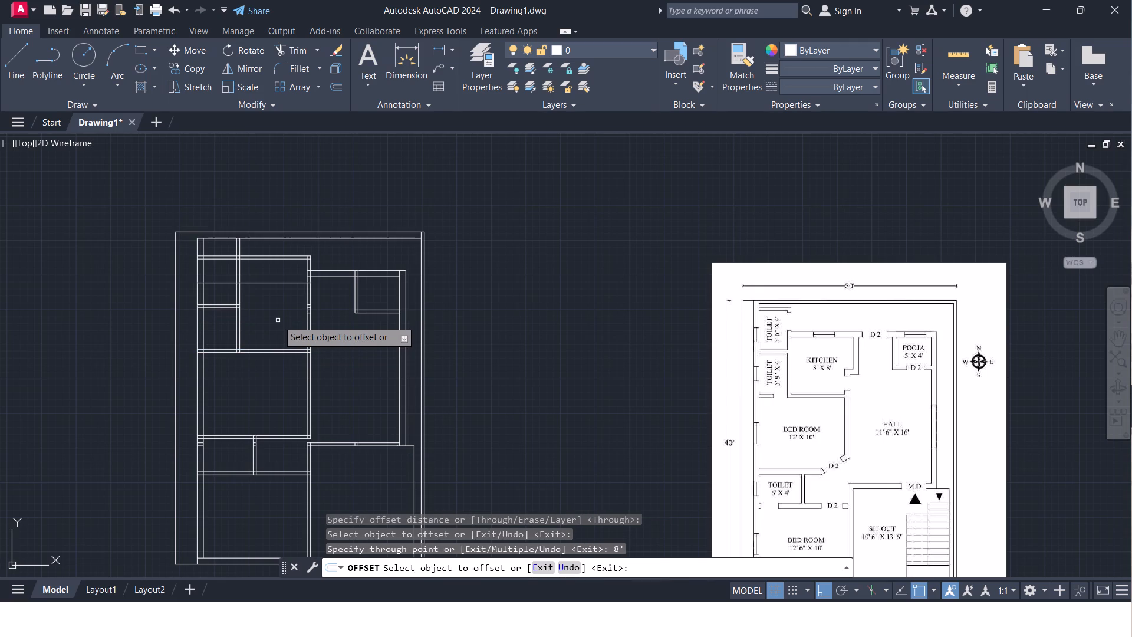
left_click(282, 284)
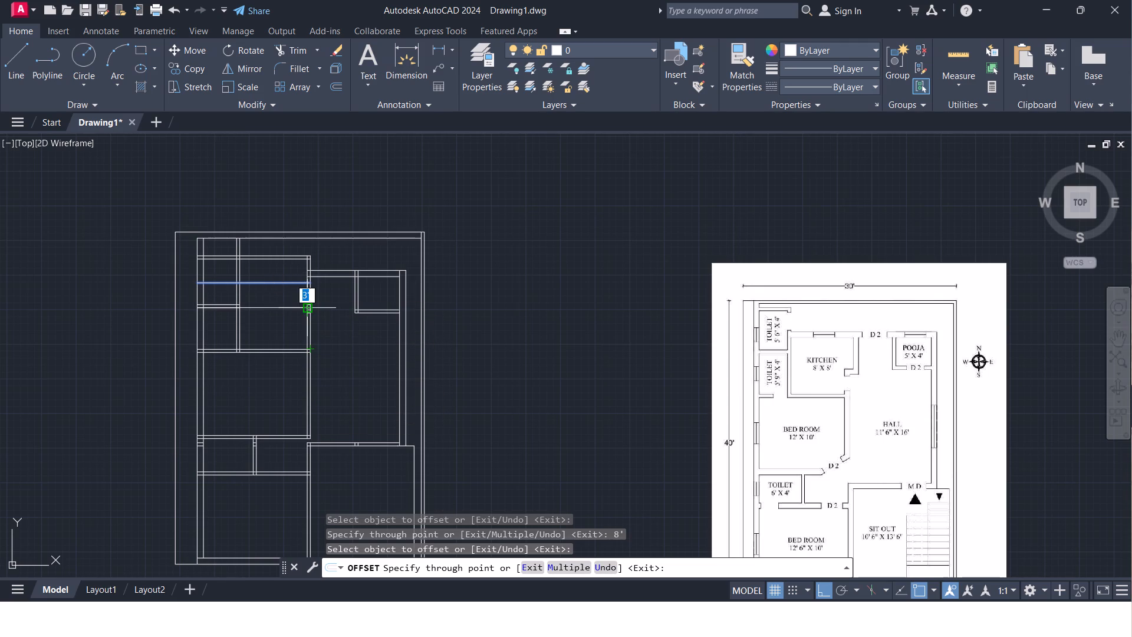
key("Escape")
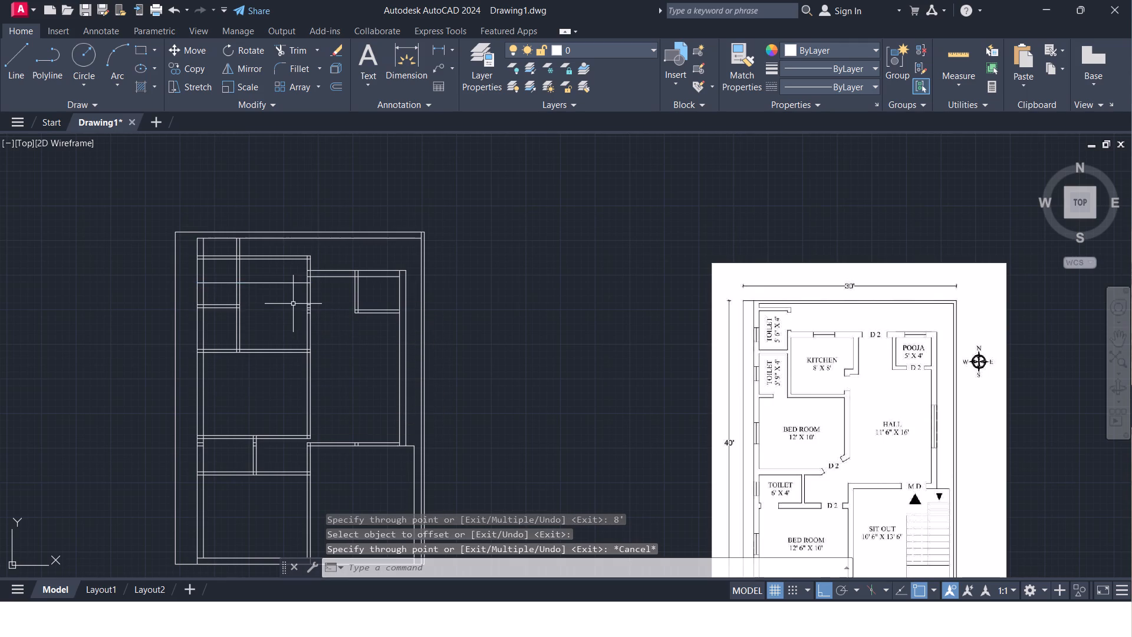
Trim the 8' offset line across the kitchen and extend the hall's north wall pair west to the toilets' east wall.
type("tr")
key("Return")
key("Return")
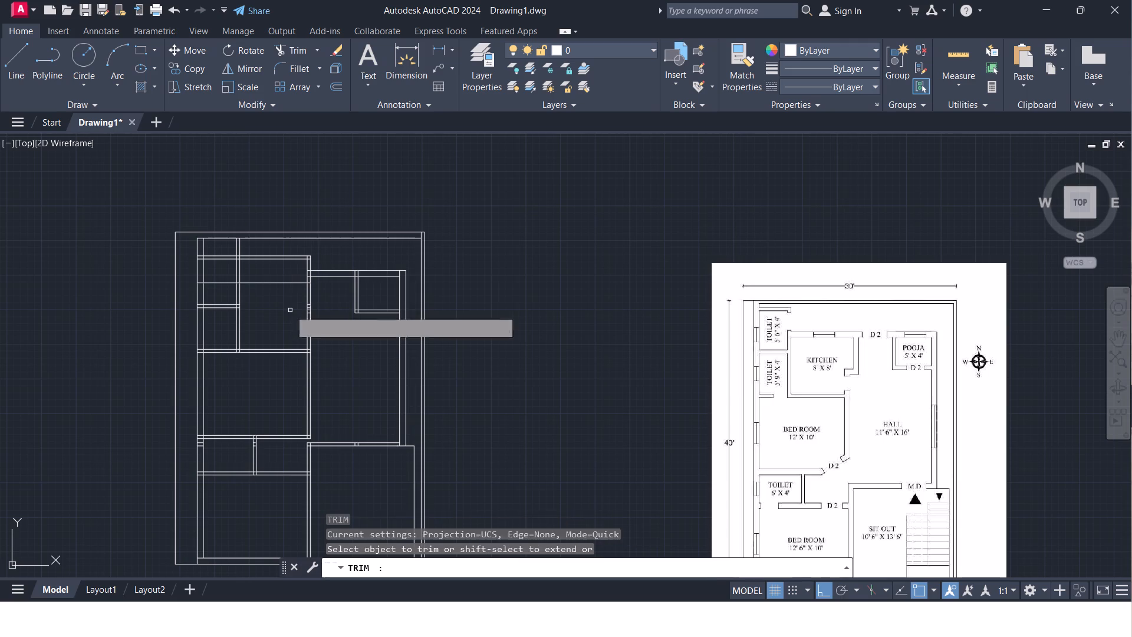
left_click(287, 295)
left_click(279, 282)
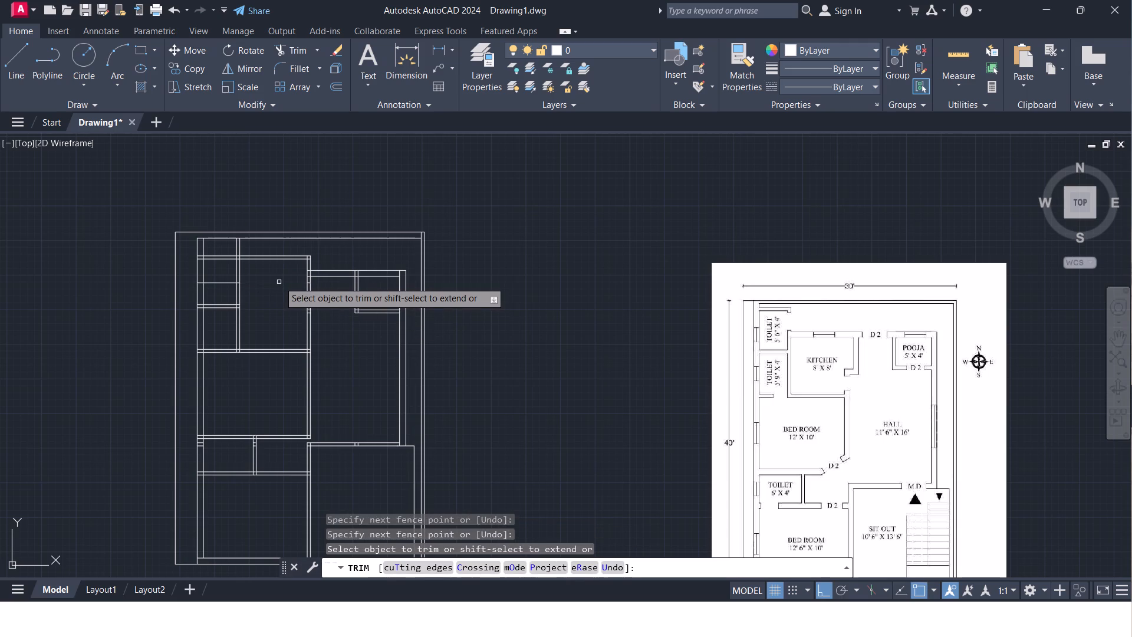
left_click(313, 271, "shift")
left_click(314, 277, "shift")
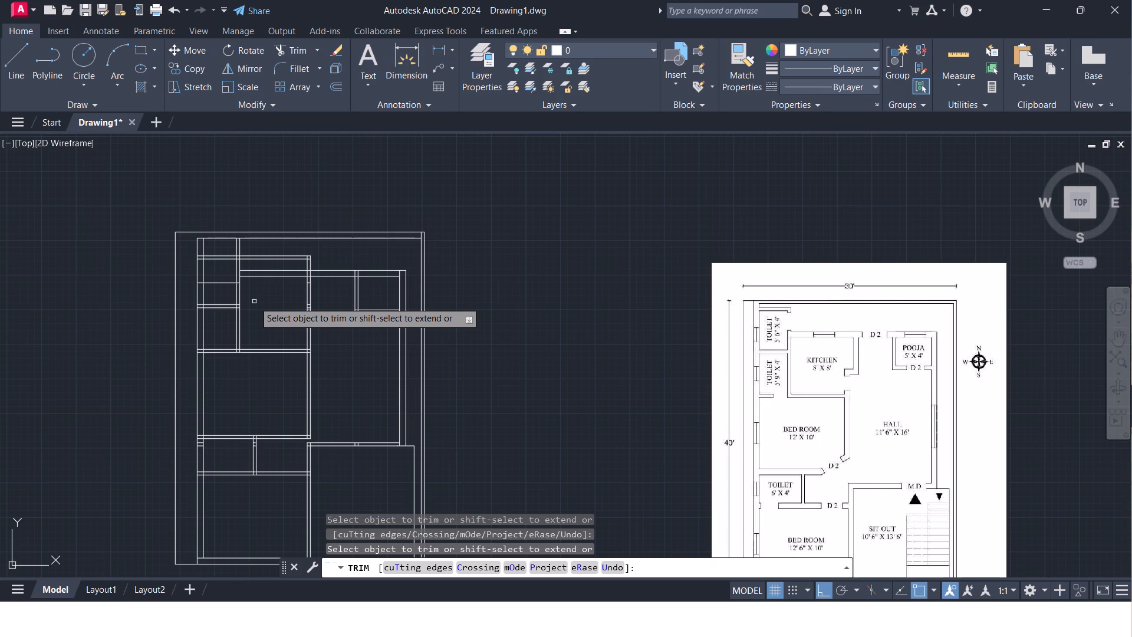
Trim surplus segments: the old north wall's inner line over the kitchen, the toilet wall's northern overrun, and the 8' offset line in the north toilet.
left_click(274, 265)
left_click(274, 257)
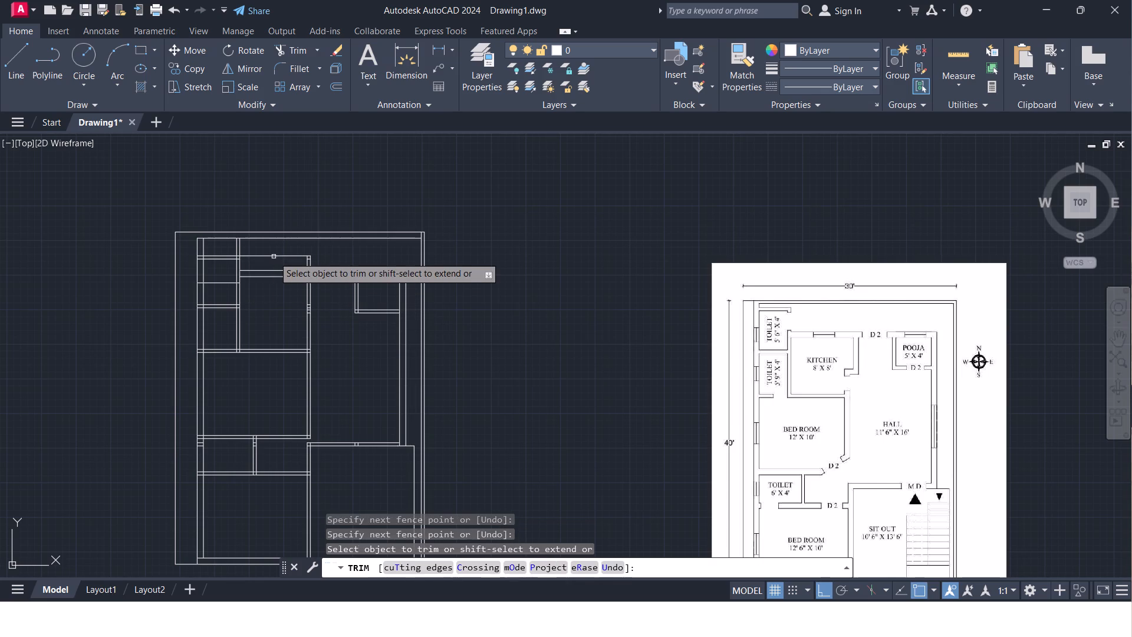
left_click(246, 247)
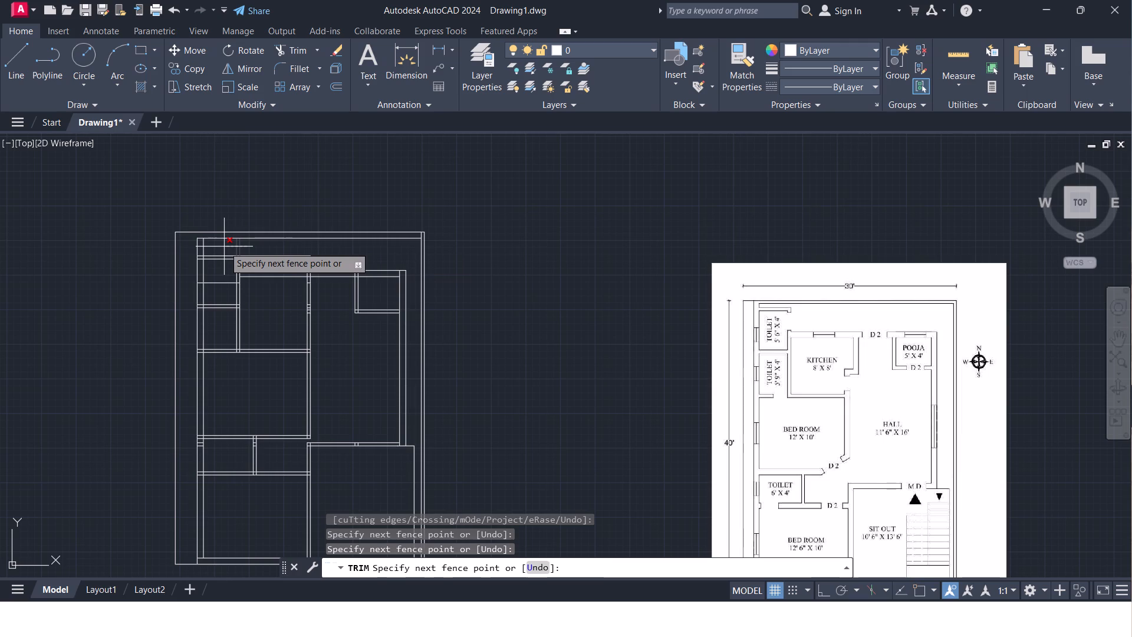
left_click(224, 247)
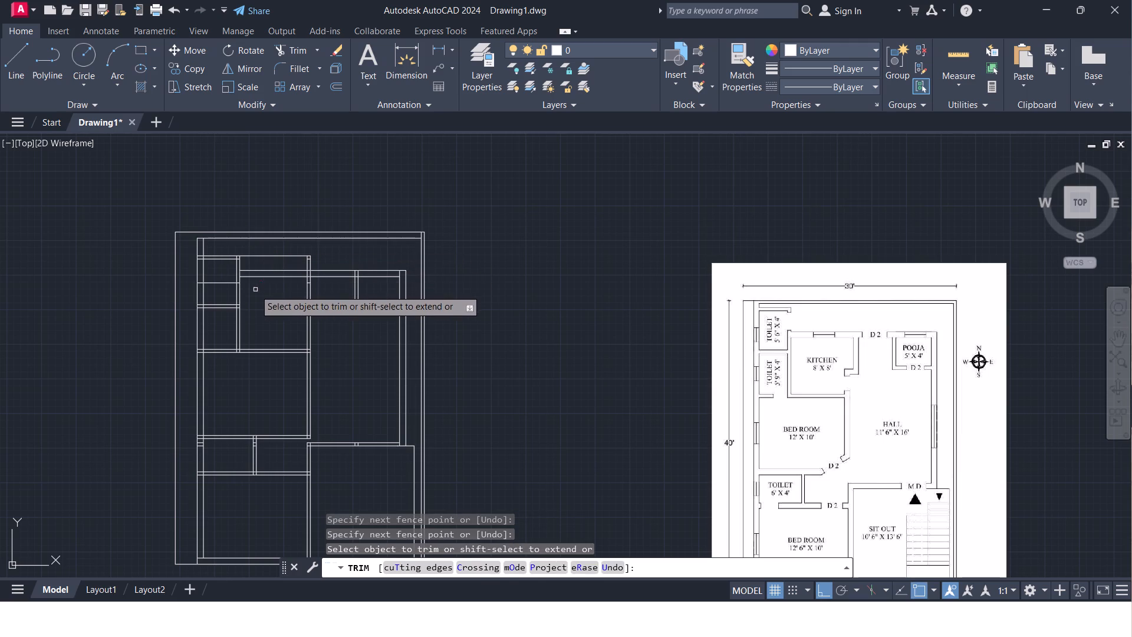
left_click(219, 293)
left_click(219, 281)
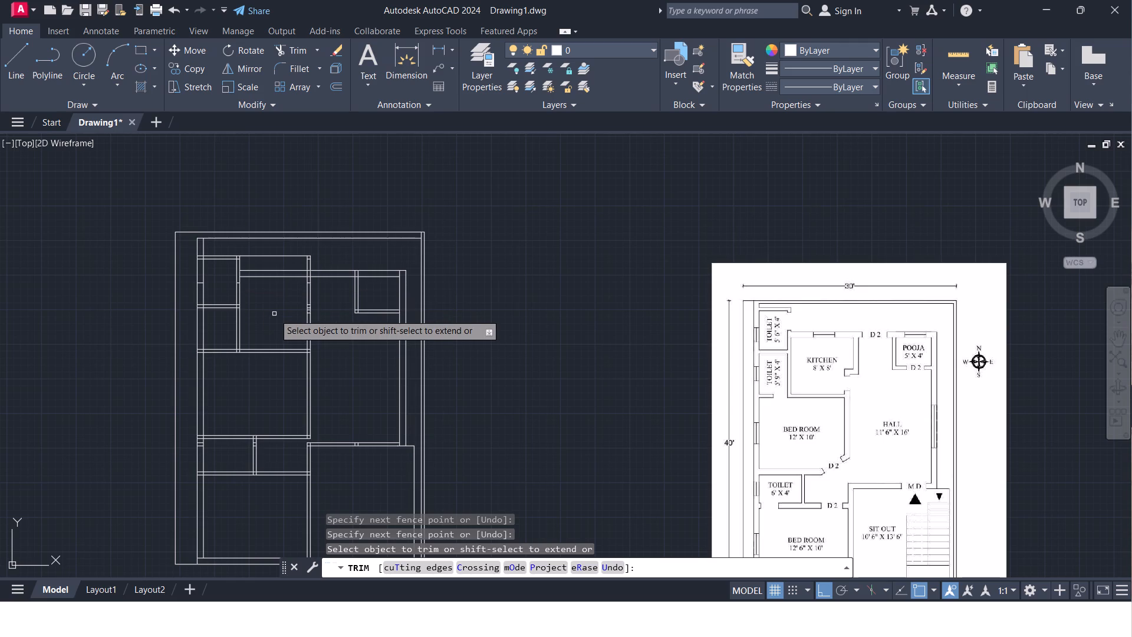
key("Escape")
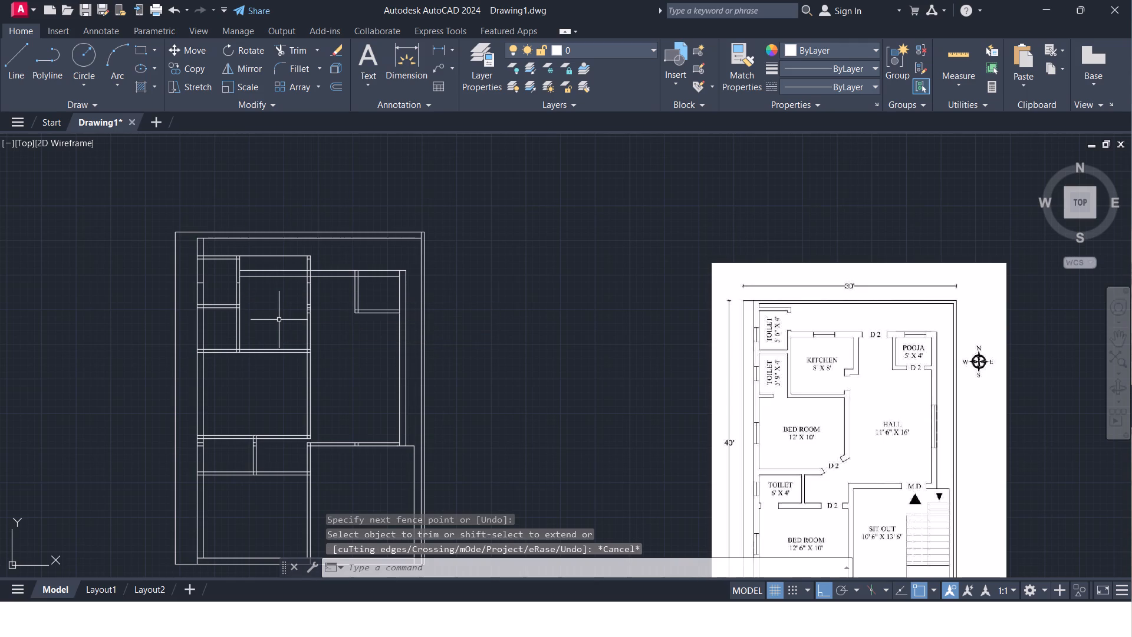
Build the wall between the two toilets by offsetting the bedroom's upper north wall line 5'9" north and the copy another 4.5" north.
key("o")
key("Return")
key("Return")
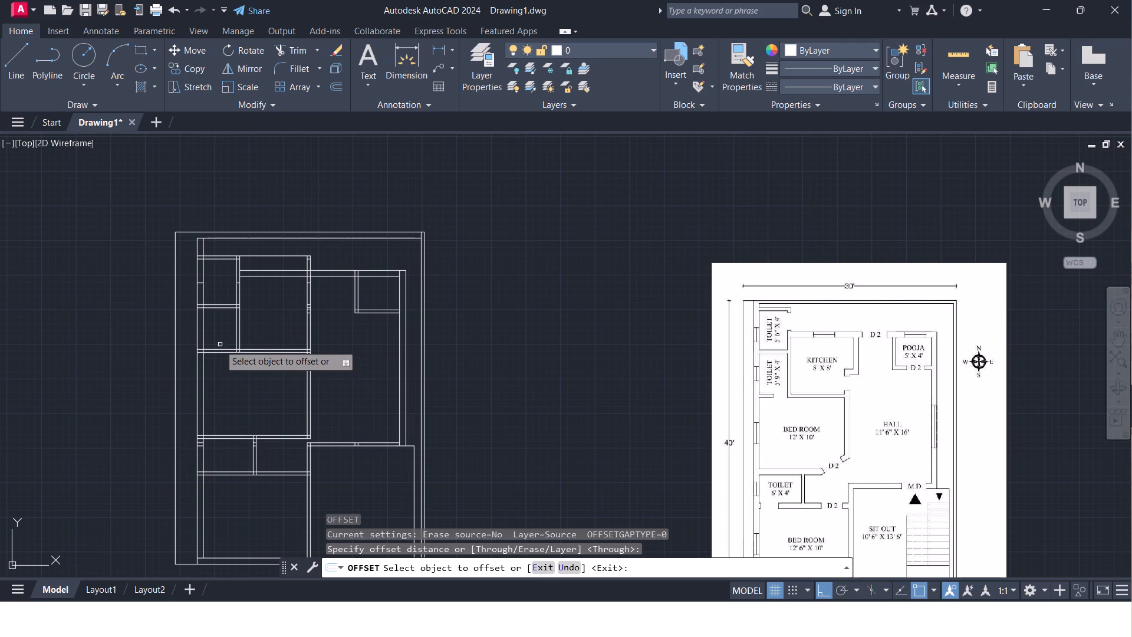
left_click(222, 347)
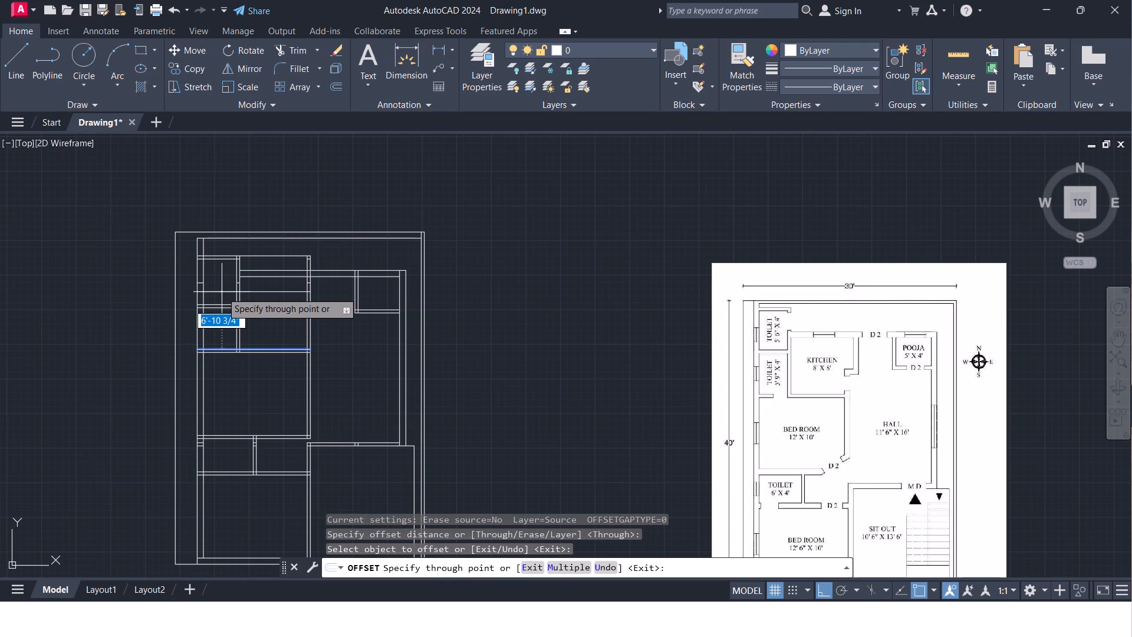
key("5")
key("apostrophe")
key("9")
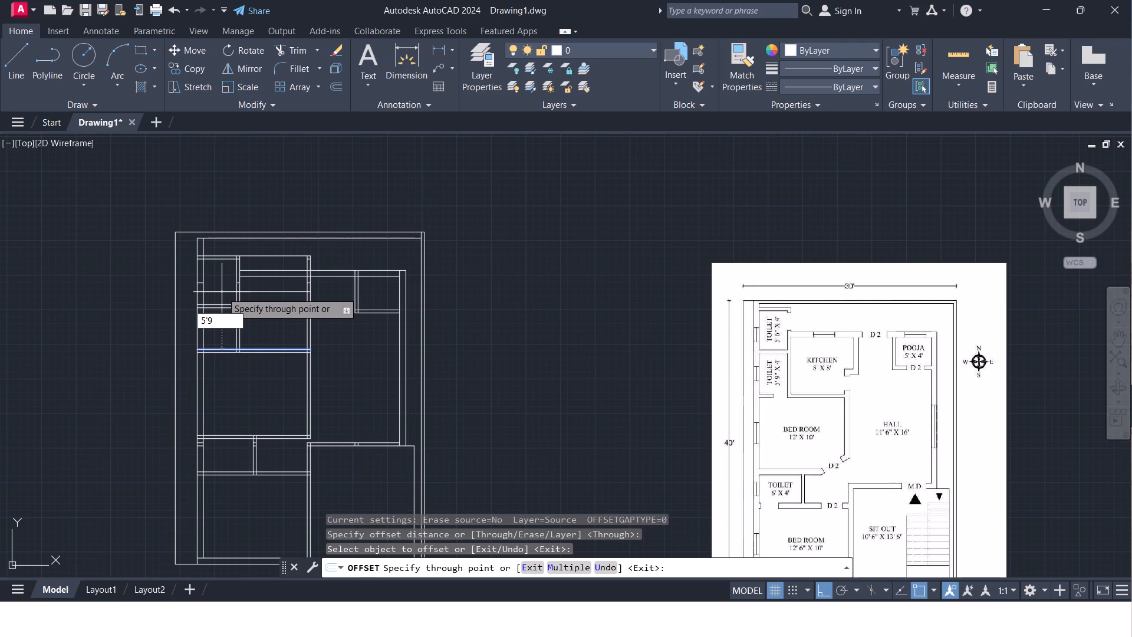
key("shift+quotedbl")
key("Return")
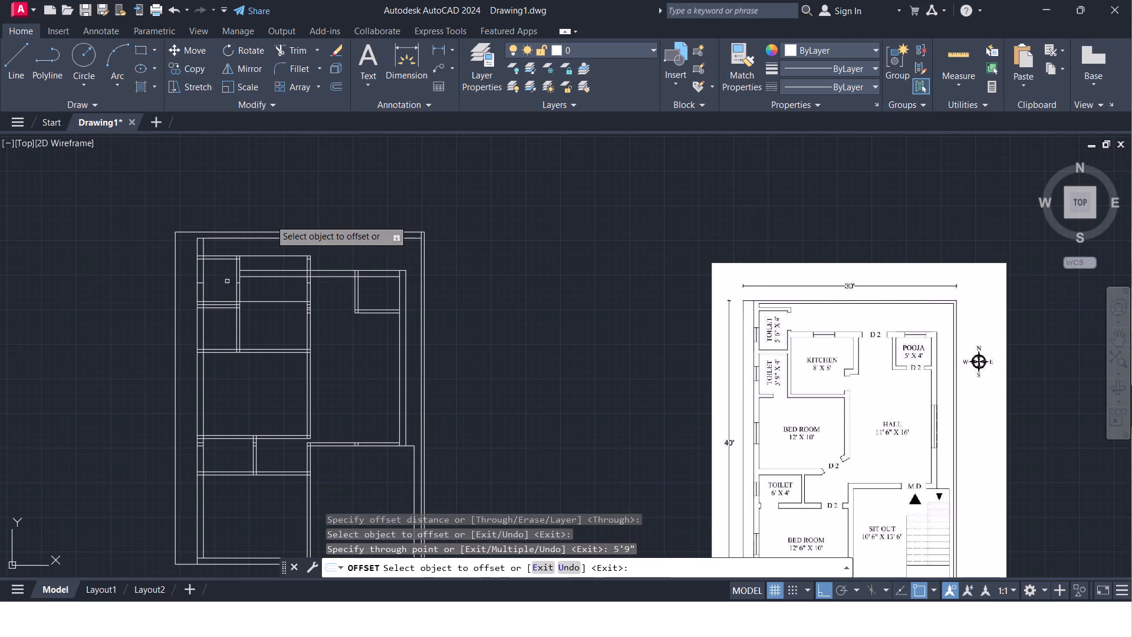
scroll(225, 310, "up", 2)
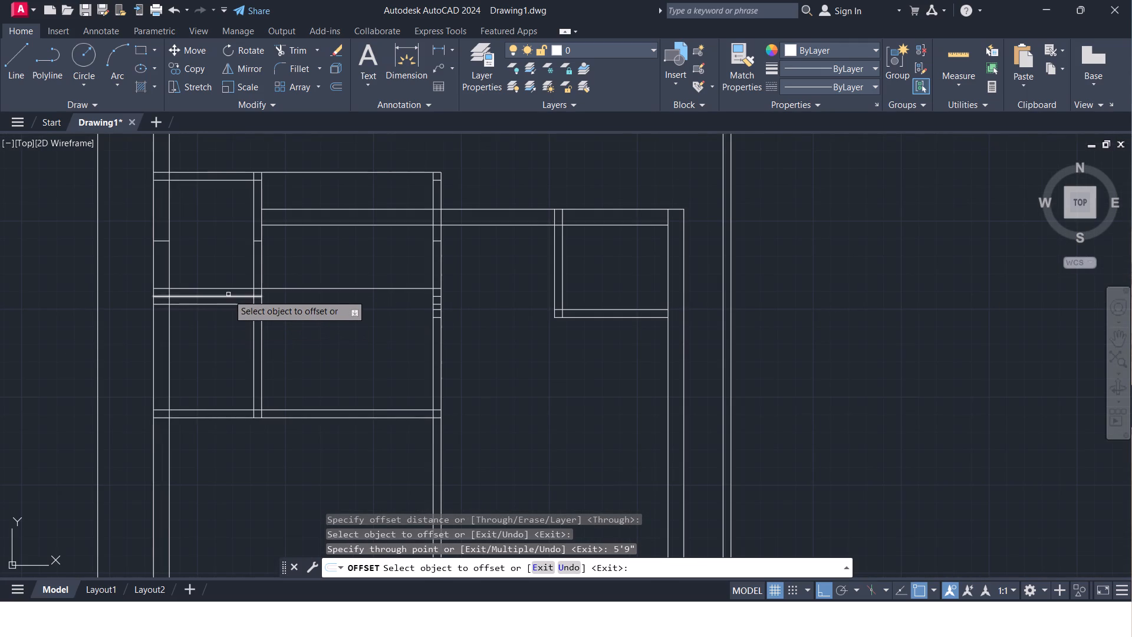
left_click(228, 287)
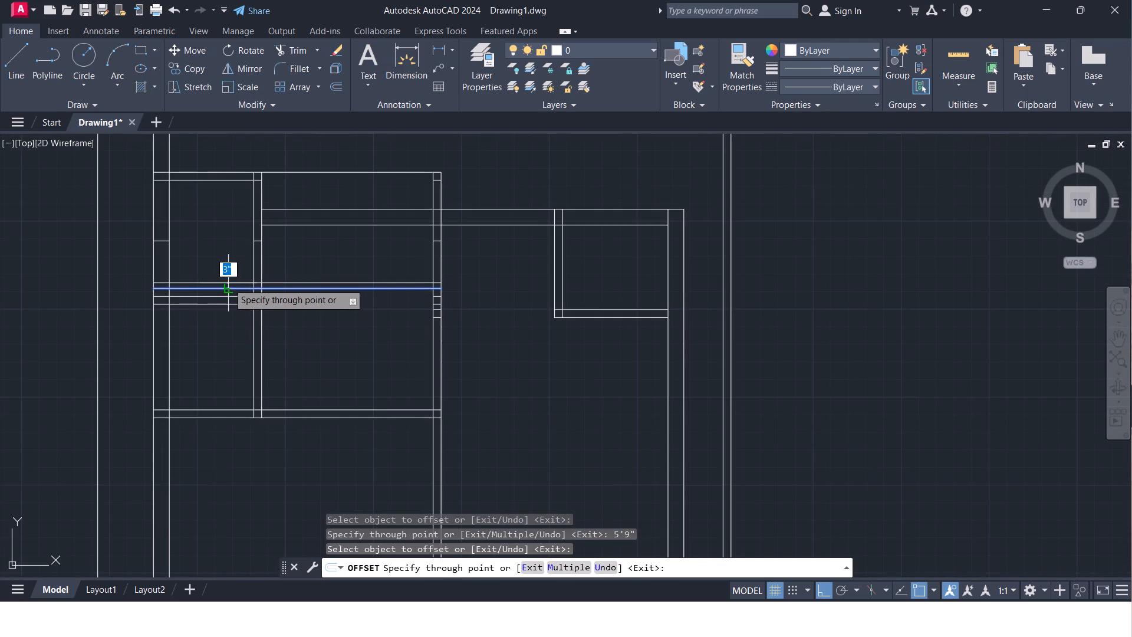
type("4.5\"")
key("Return")
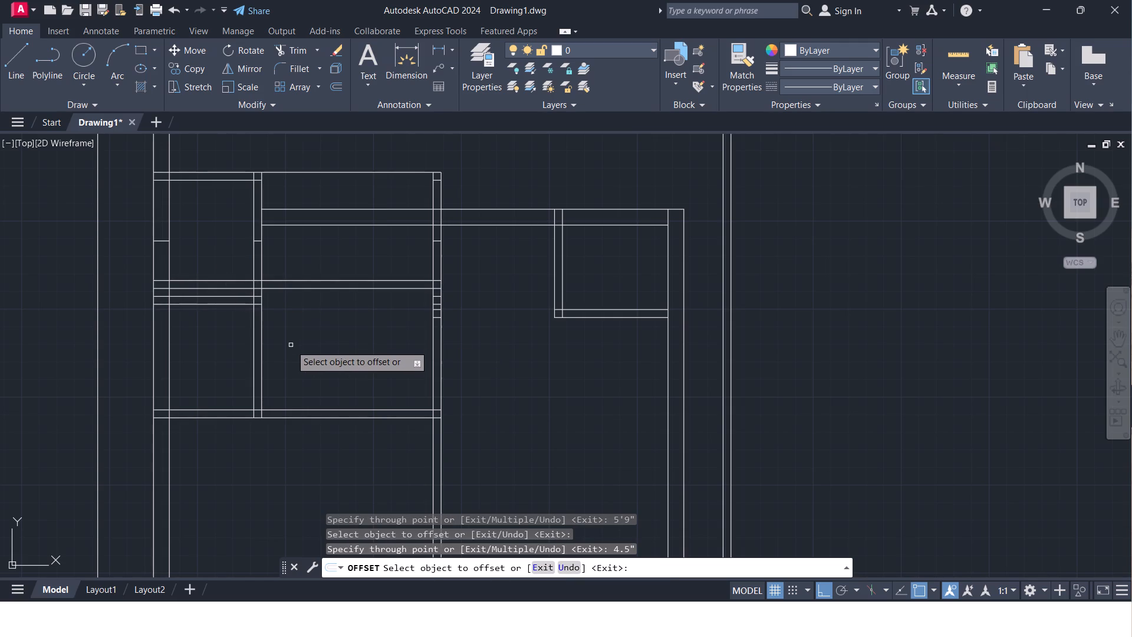
key("Escape")
Trim away the old wall pair between the two toilets, just south of the new 4.5" wall.
type("tr")
key("Return")
key("Return")
scroll(212, 298, "up", 1)
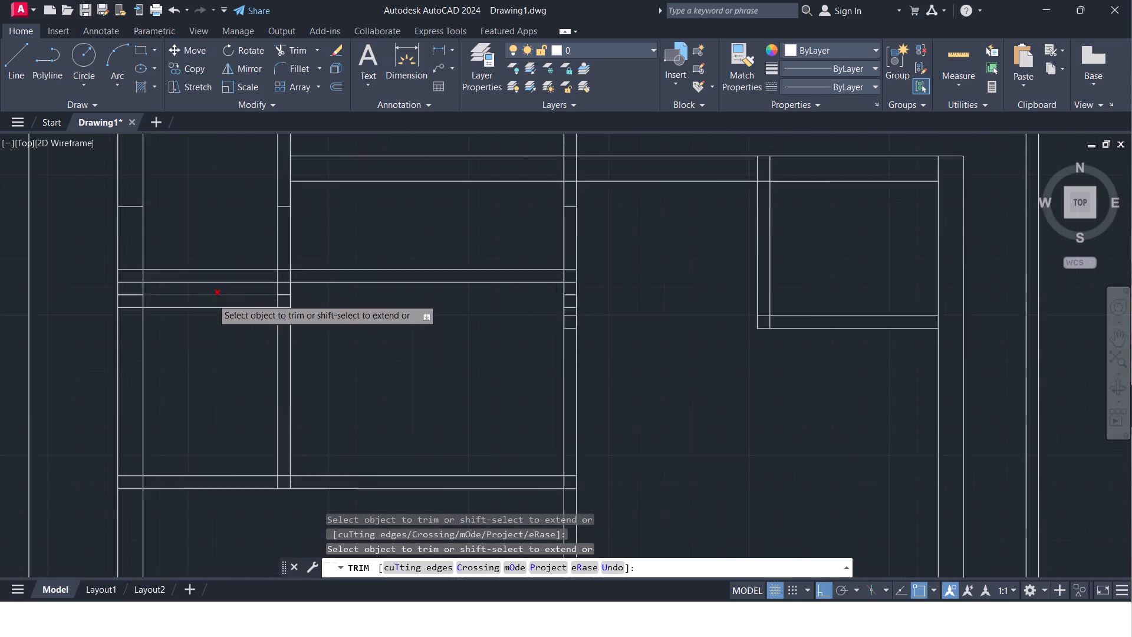
scroll(212, 298, "up", 1)
left_click(213, 322)
left_click(206, 283)
scroll(213, 317, "down", 2)
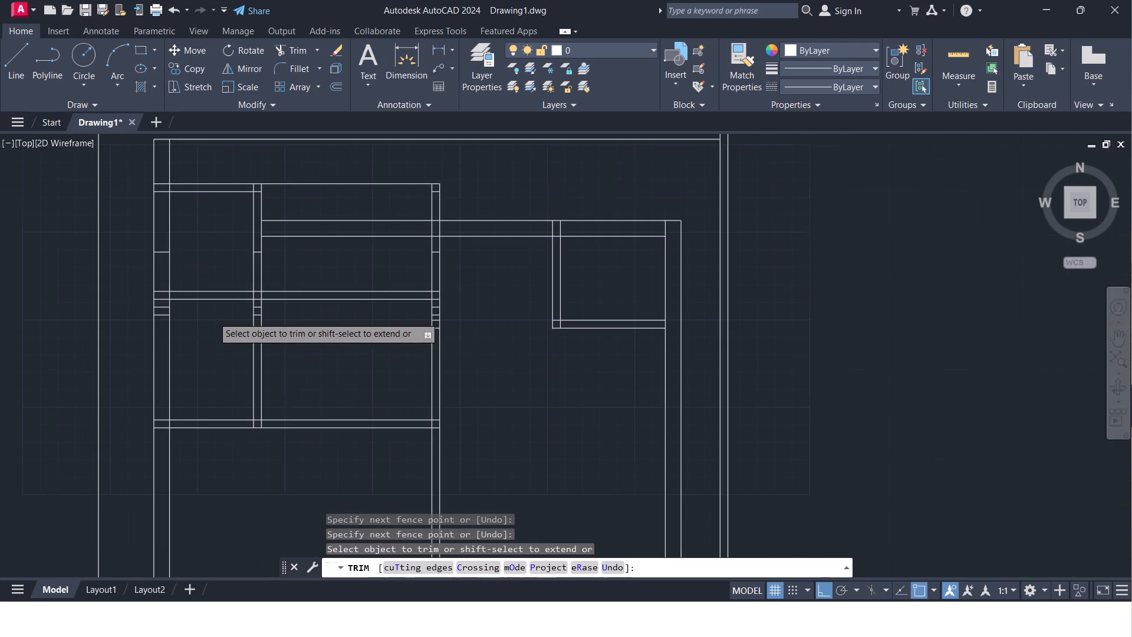
key("Escape")
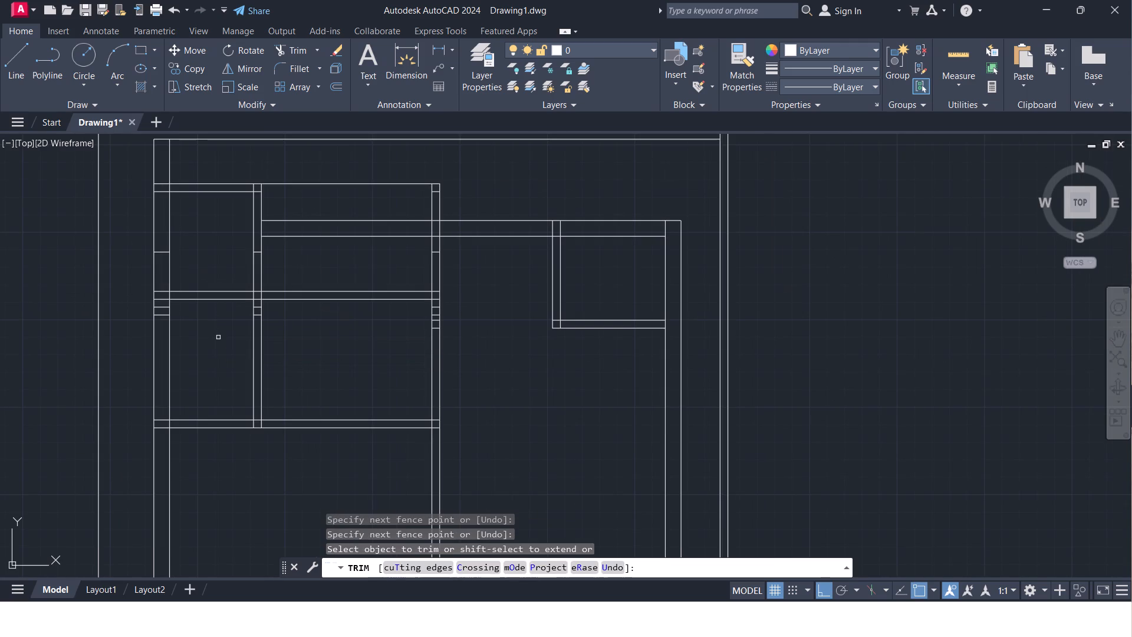
Build the north toilet's north wall by offsetting the dividing wall's upper line 5'6" north and the copy another 4.5" north.
key("o")
key("Return")
key("Return")
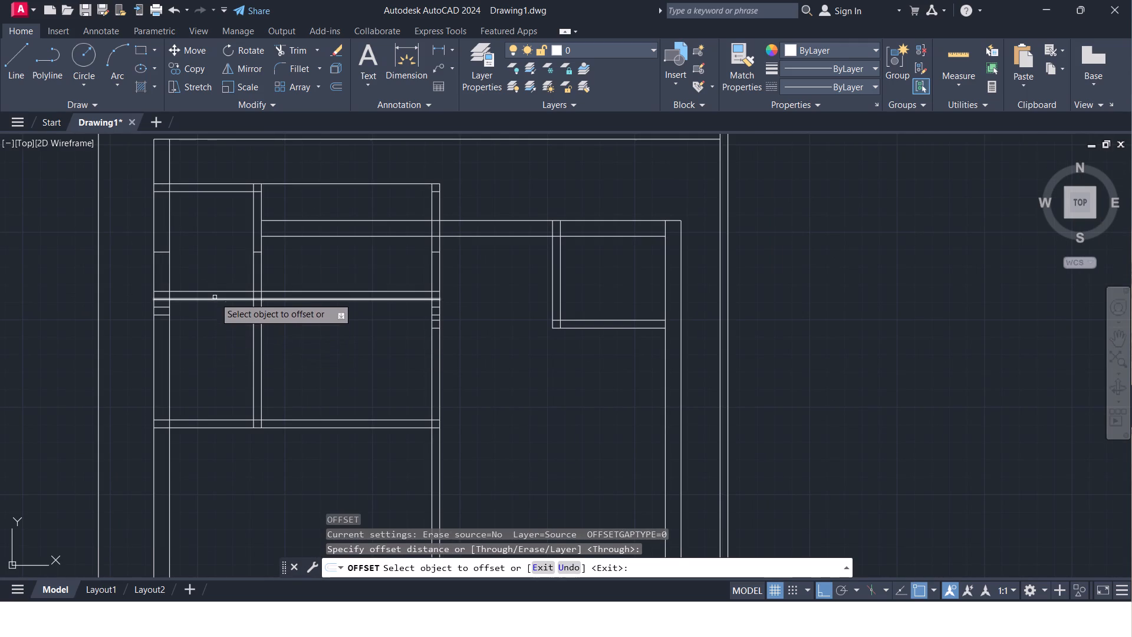
left_click(215, 291)
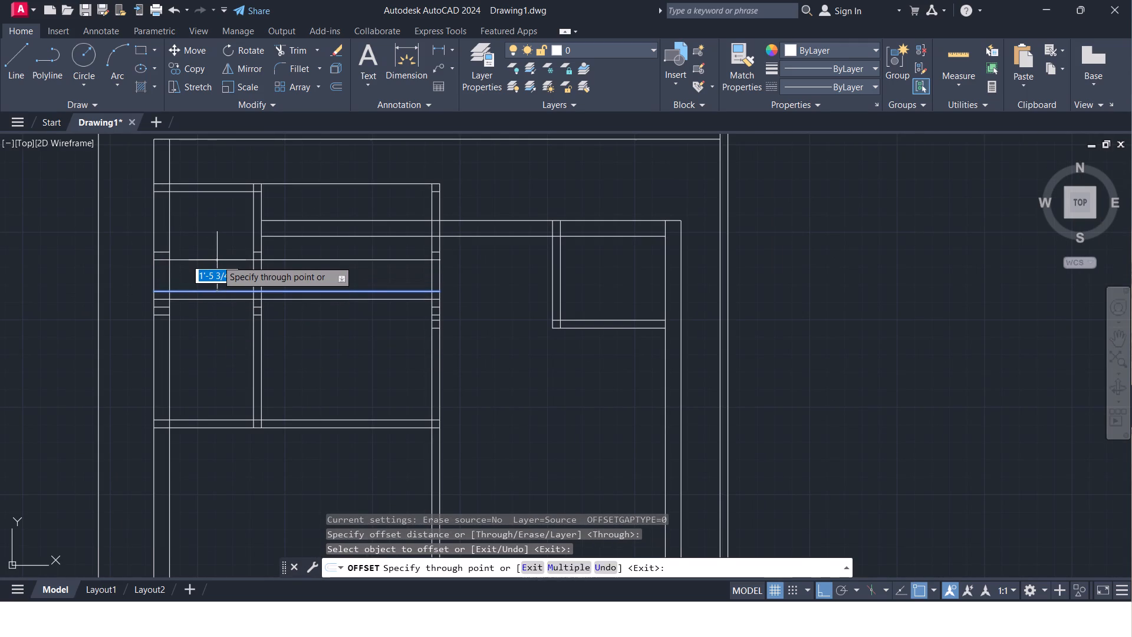
type("5'")
key("6")
key("shift+quotedbl")
key("Return")
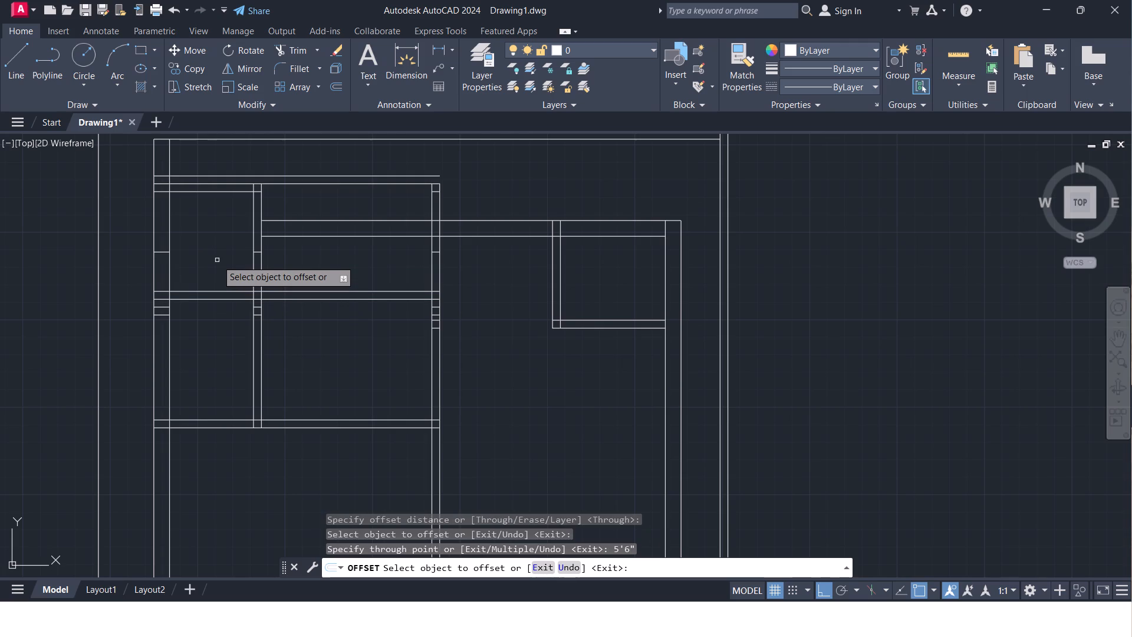
left_click(213, 176)
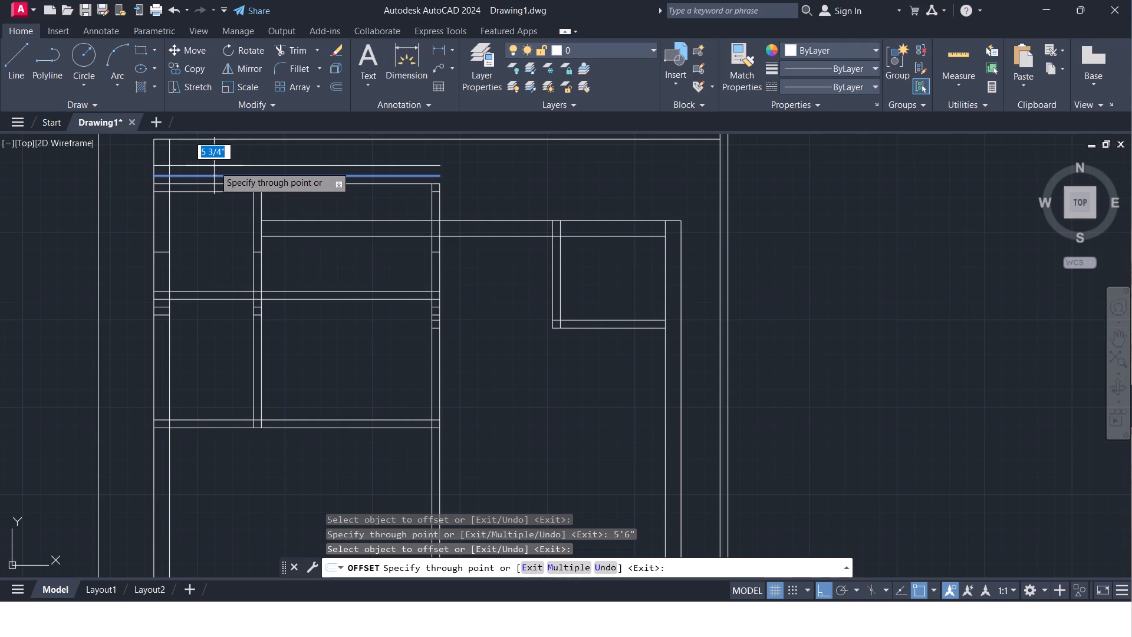
scroll(230, 199, "down", 1)
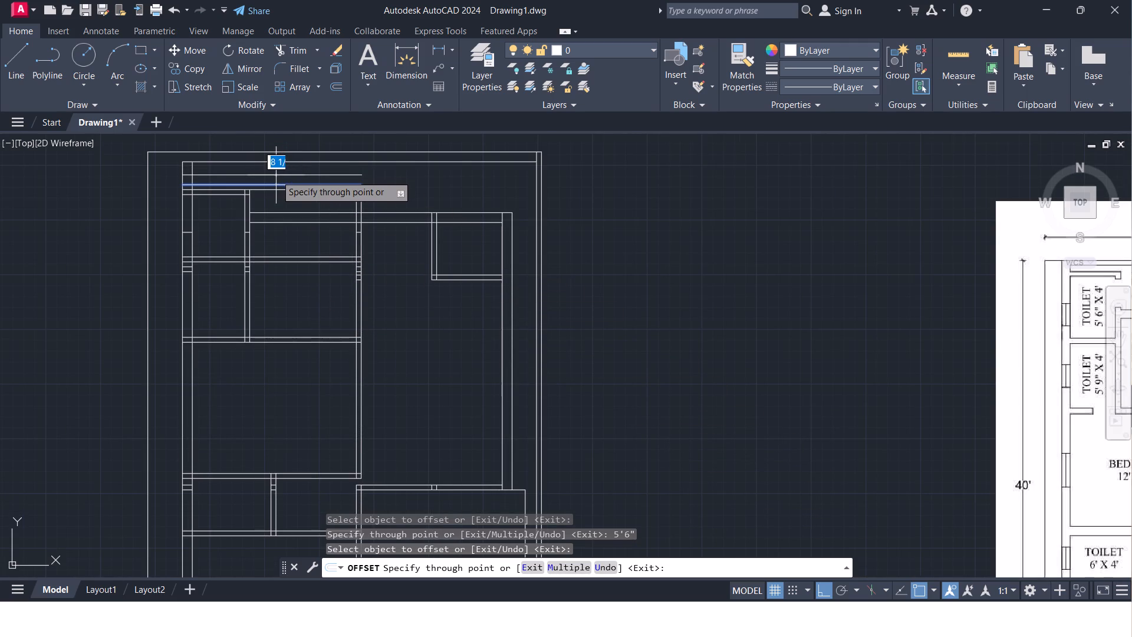
type("4.5\"")
key("Return")
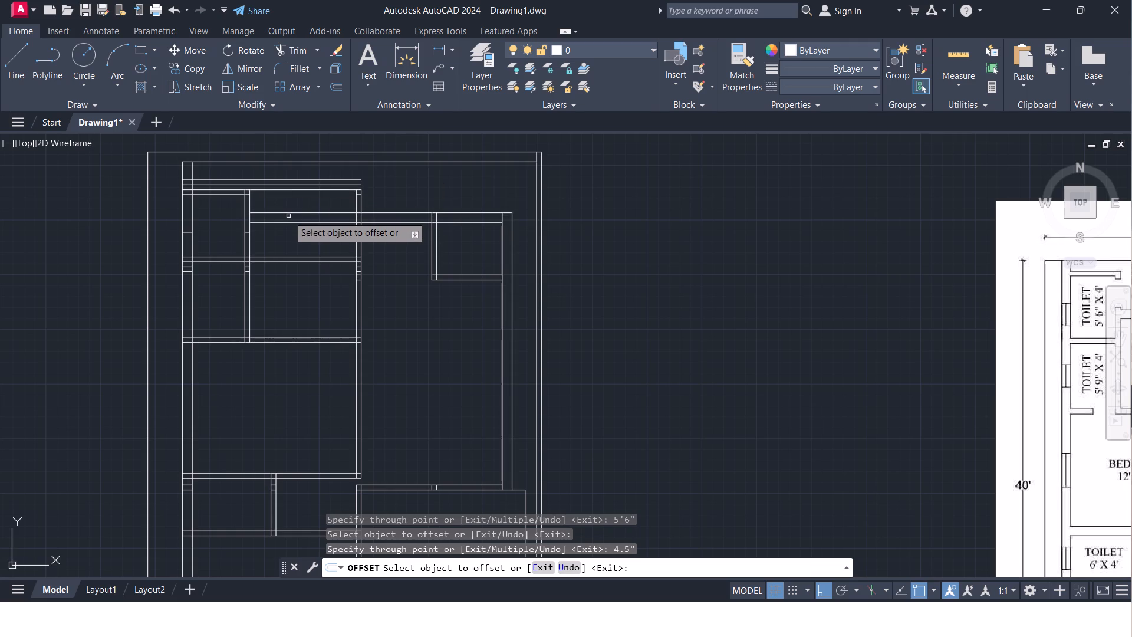
key("Escape")
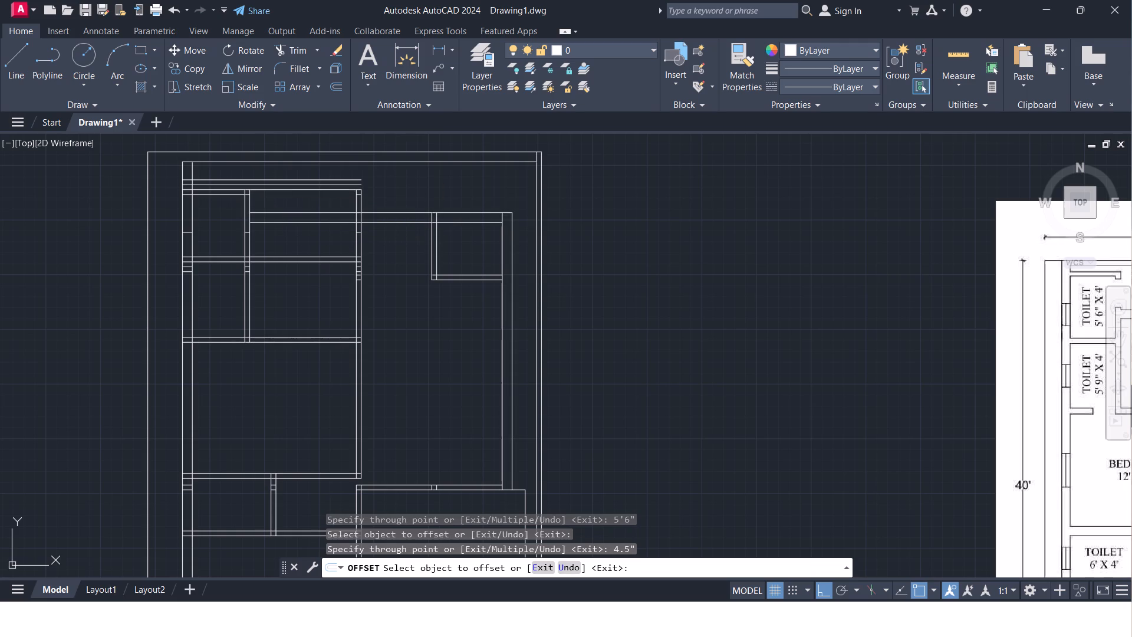
Extend the toilets' east wall pair north to the lower line of the new north toilet wall.
type("tr")
key("Return")
key("Return")
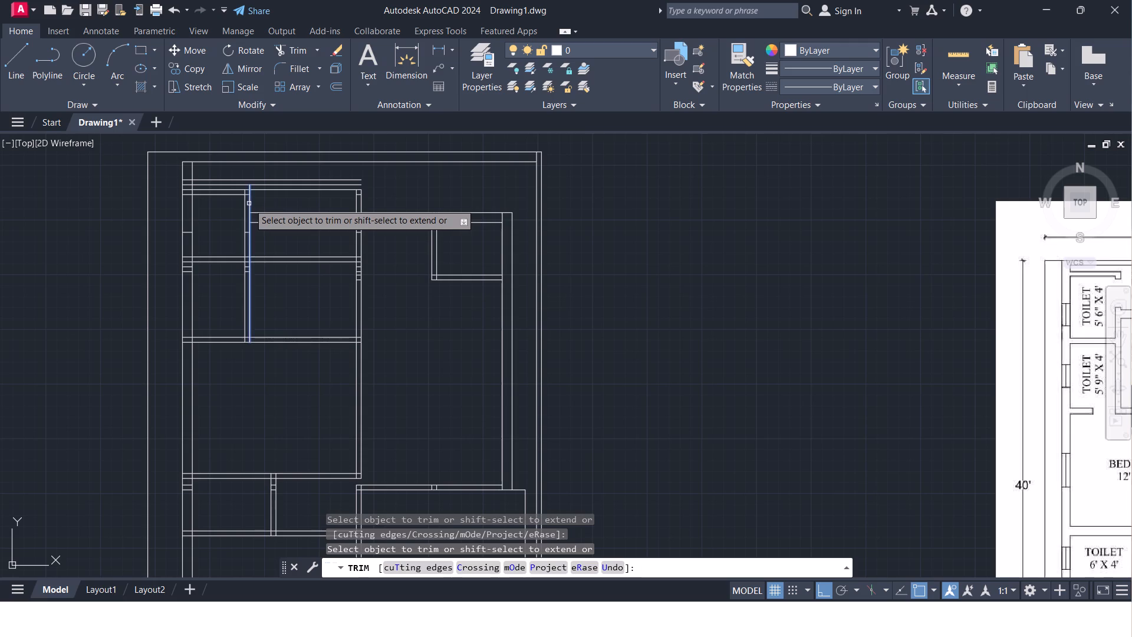
left_click_drag(256, 205, 250, 205, "shift")
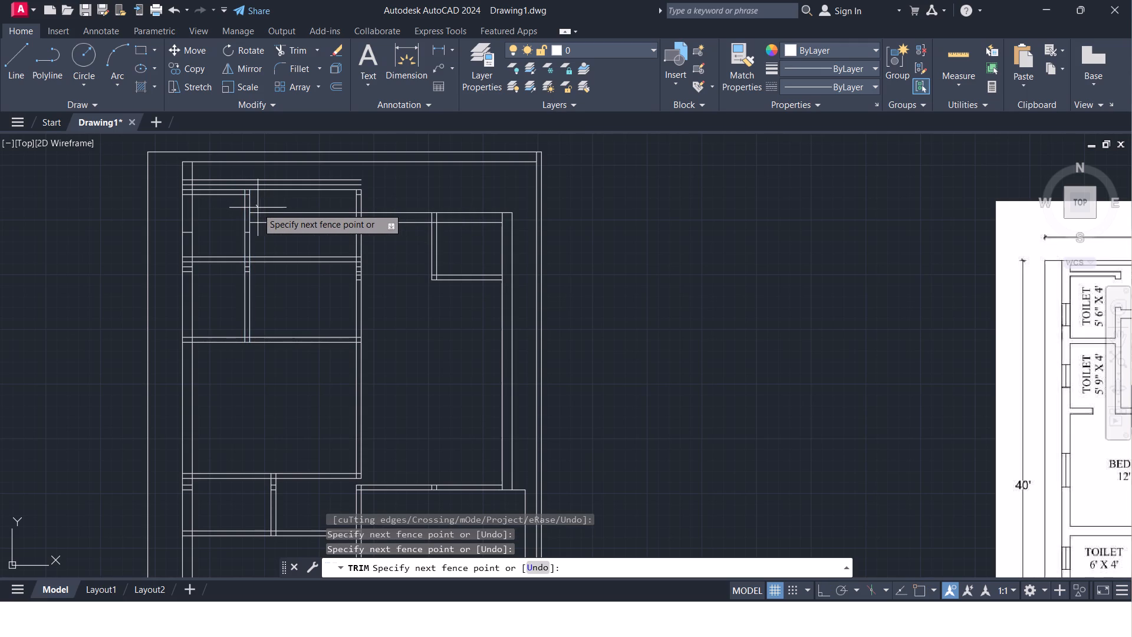
left_click(233, 204, "shift")
scroll(262, 195, "up", 2, "shift")
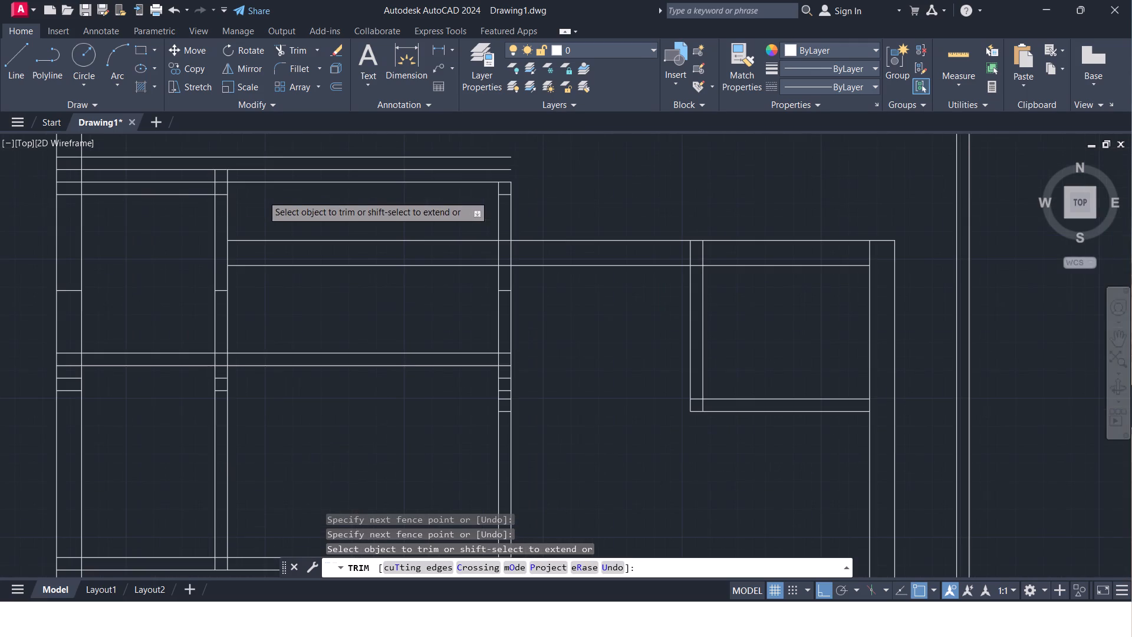
Extend the toilets' east wall pair north to the upper line of the north toilet's new north wall.
left_click(232, 177, "shift")
left_click(209, 176, "shift")
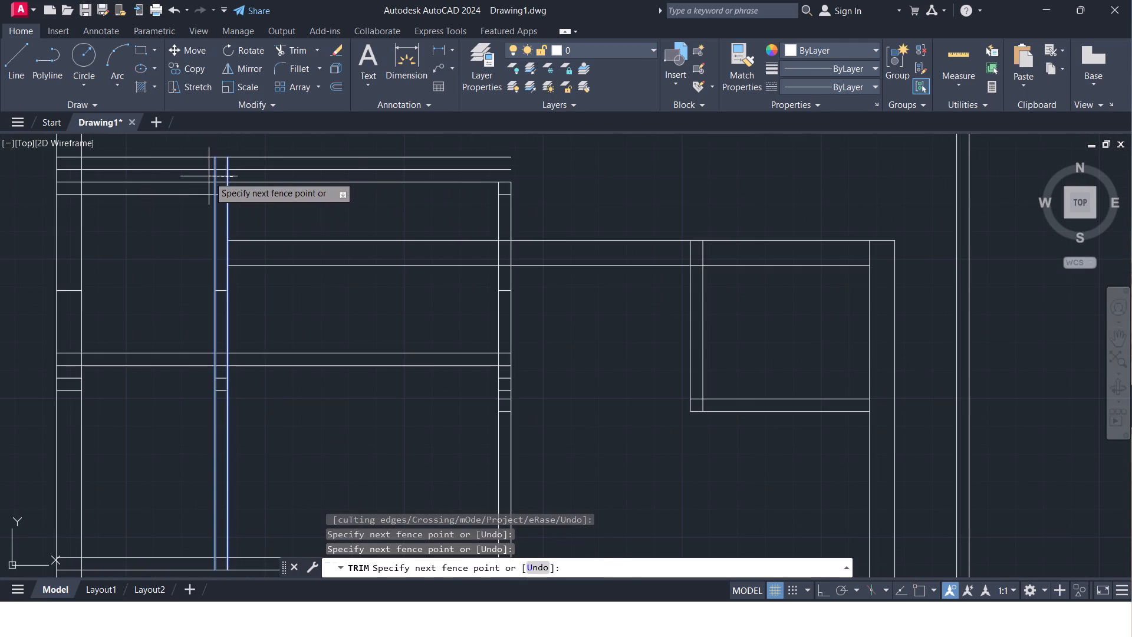
Trim away the old wall pair inside the north toilet and the surplus wall lines east of it, north of the kitchen.
left_click(184, 222)
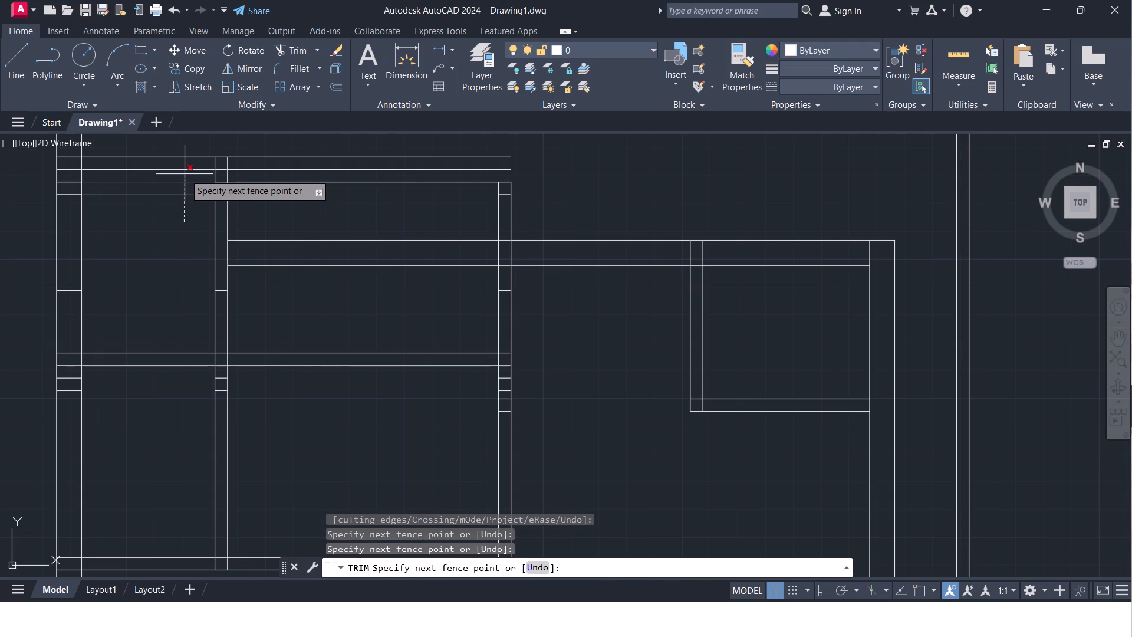
left_click(185, 174)
scroll(278, 221, "down", 2)
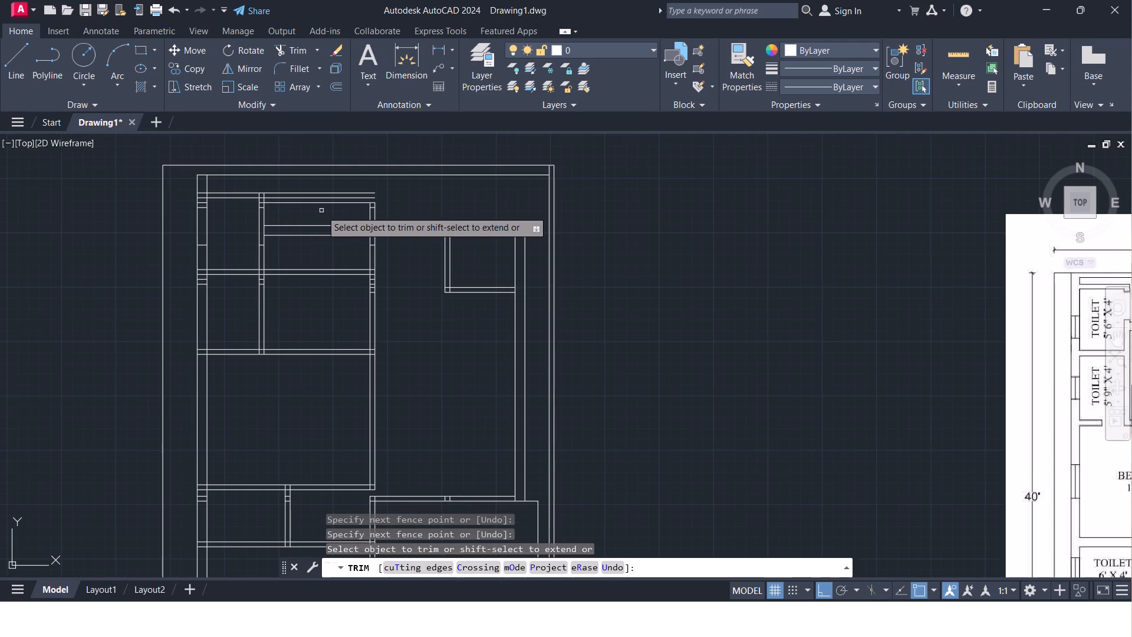
scroll(327, 221, "down", 1)
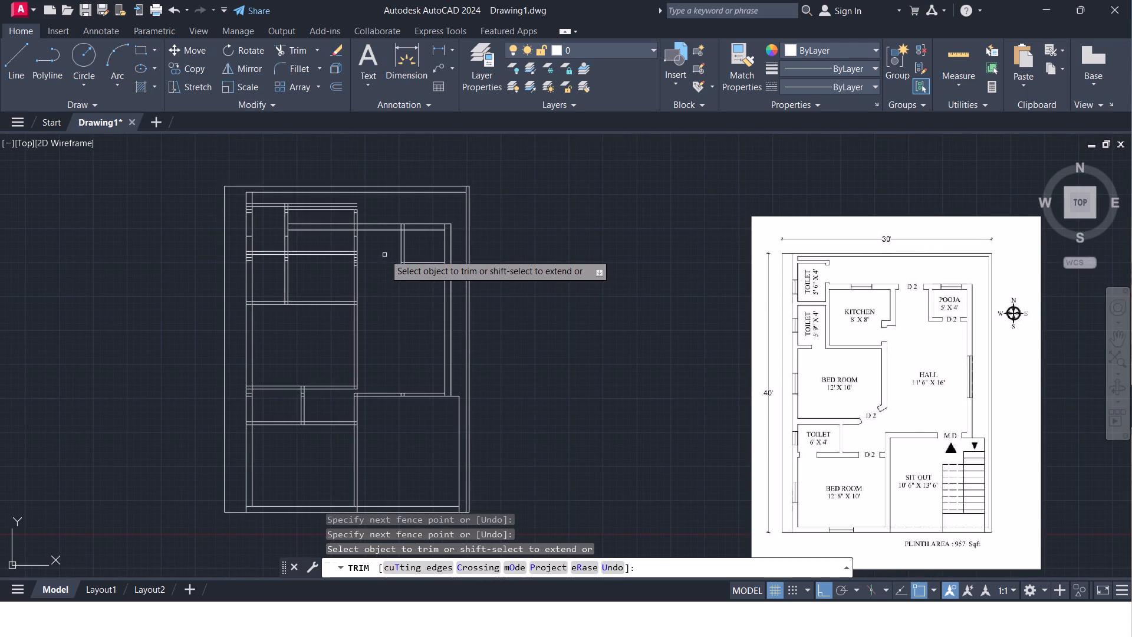
left_click(367, 213)
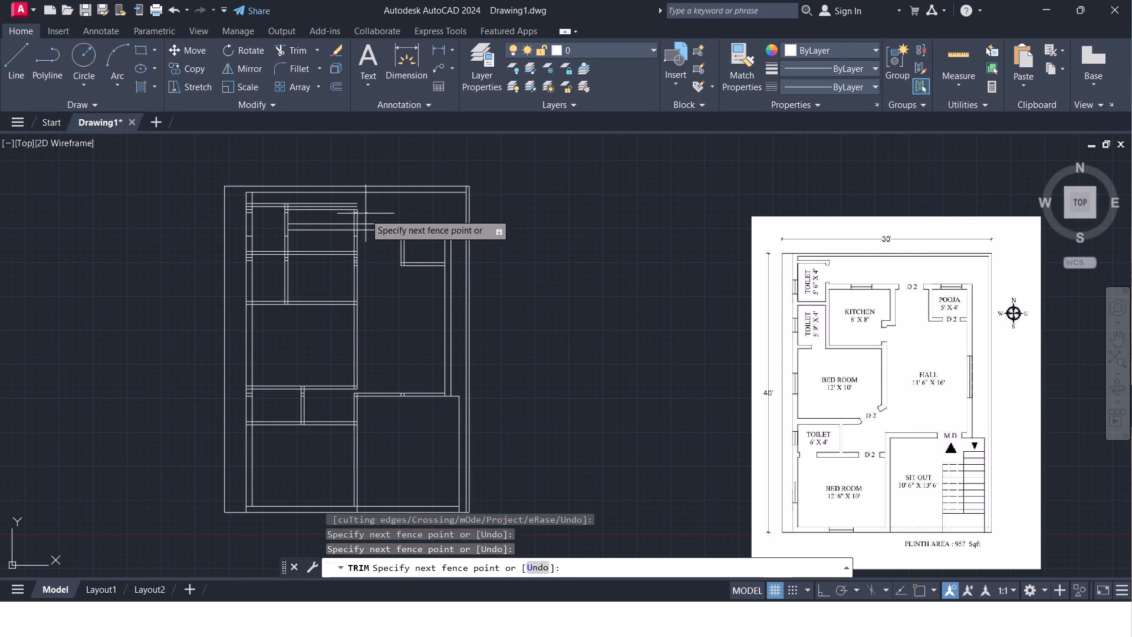
left_click(334, 217)
left_click(330, 216)
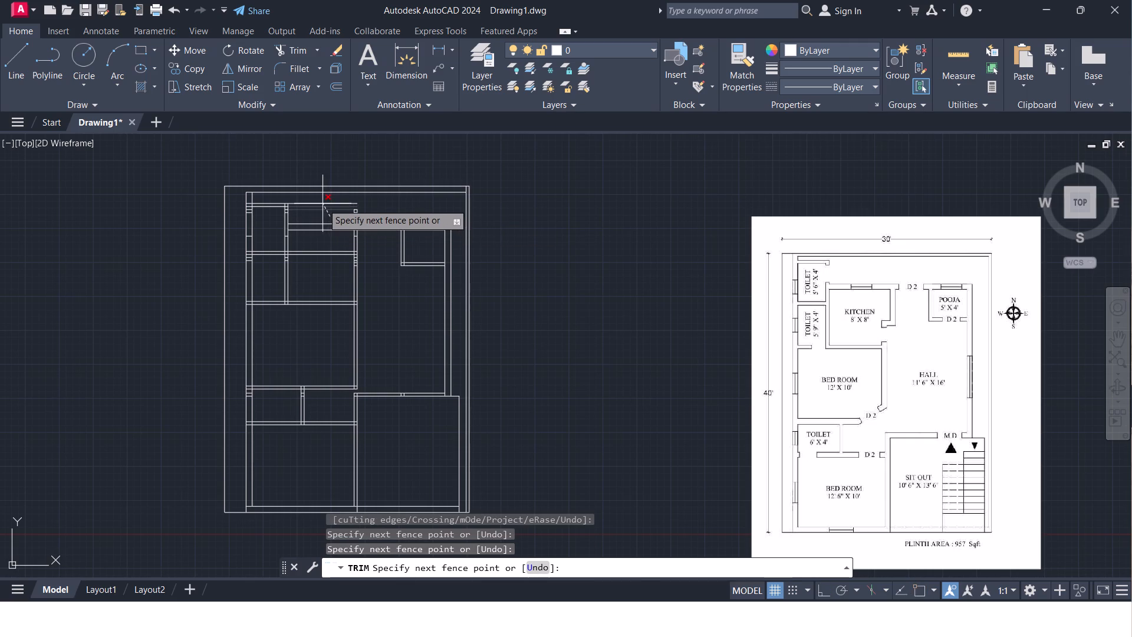
left_click(321, 203)
scroll(357, 209, "up", 1)
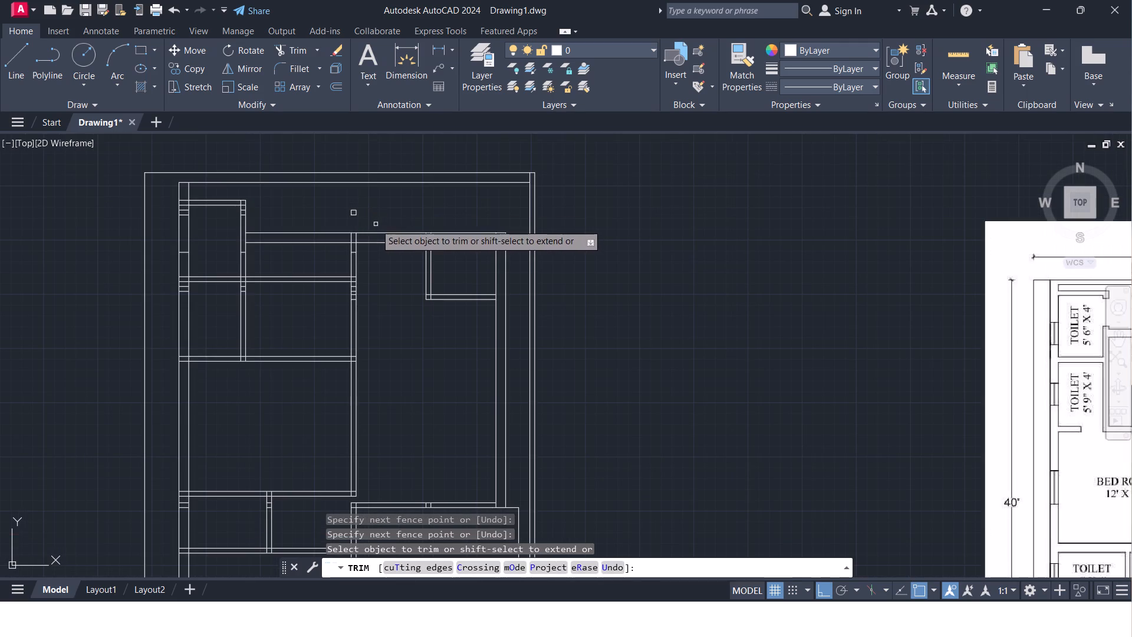
Erase the leftover wall fragments north of the kitchen's northeast corner.
key("Escape")
left_click(348, 219)
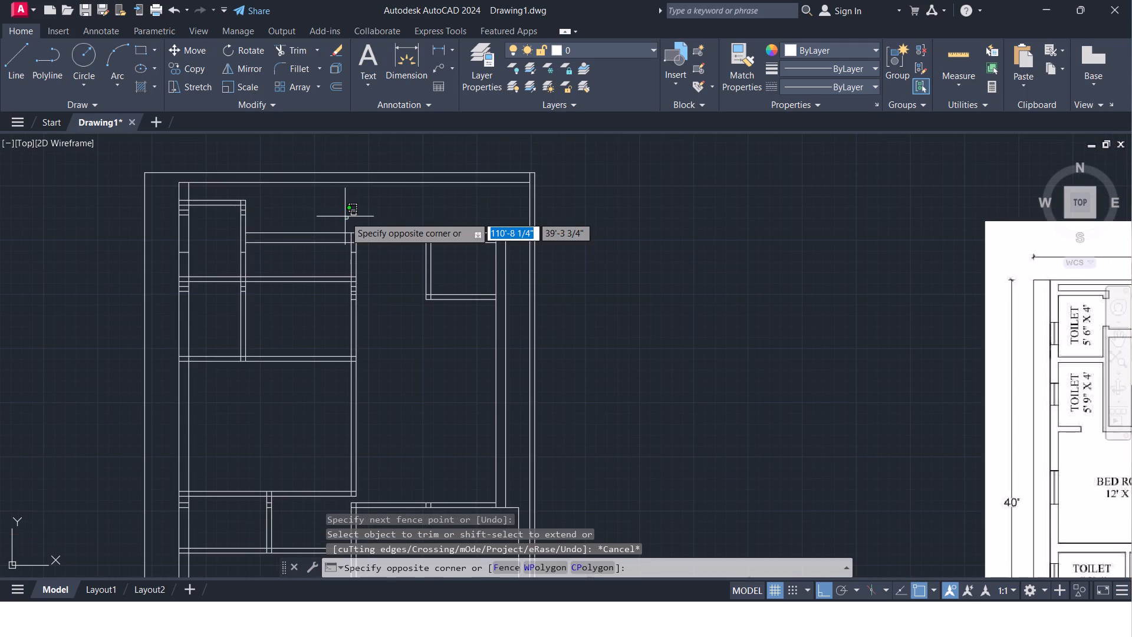
left_click(361, 205)
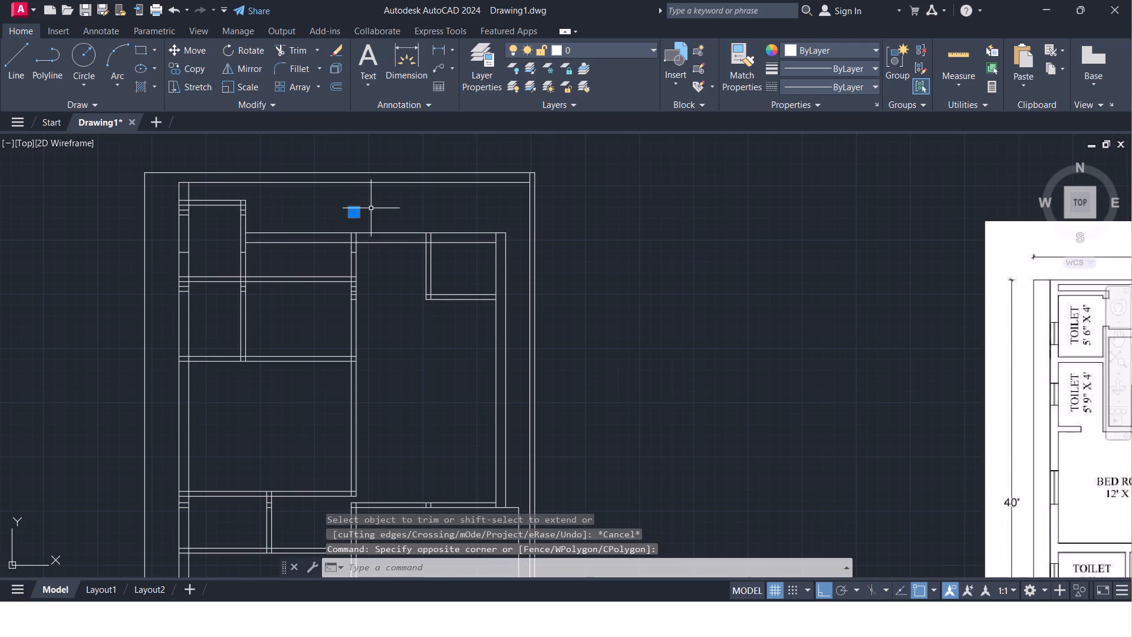
key("Delete")
Compare the drafted wall layout with the reference floor plan, examining the toilet and kitchen area closely.
scroll(339, 228, "down", 1)
scroll(433, 321, "down", 1)
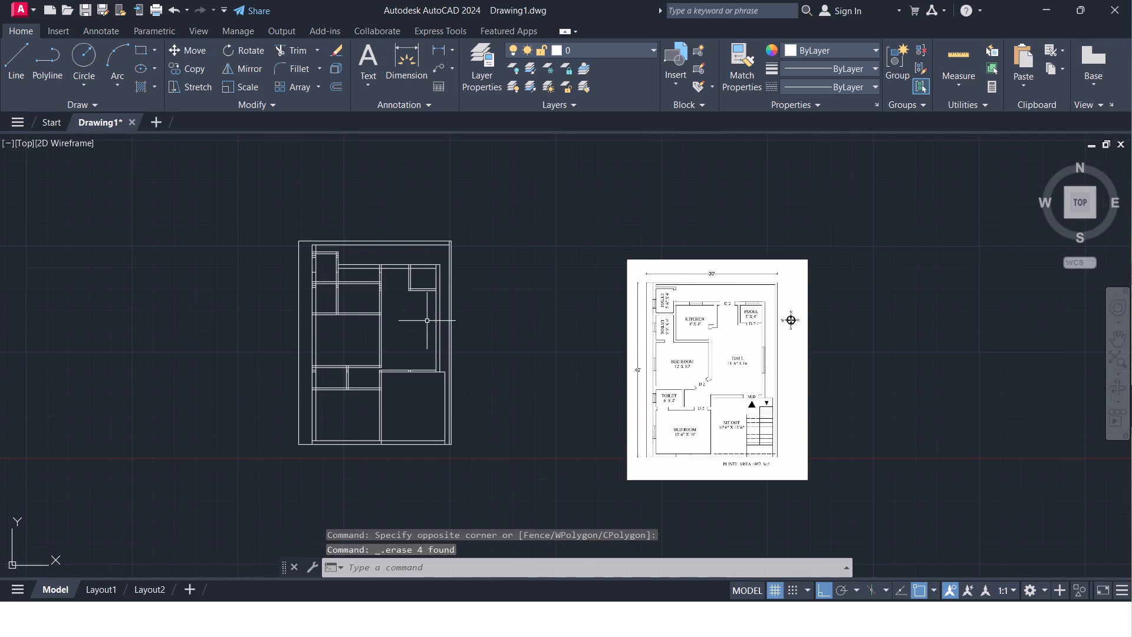
scroll(423, 321, "up", 2)
scroll(423, 321, "down", 1)
middle_click_drag(389, 317, 387, 325)
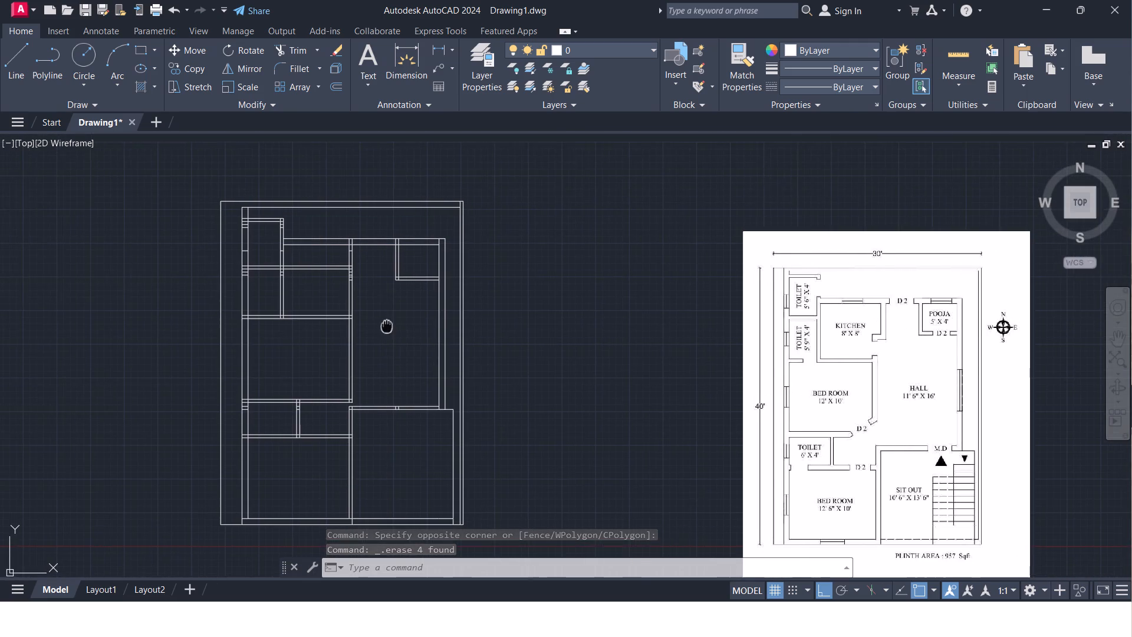
middle_click_drag(387, 325, 439, 324)
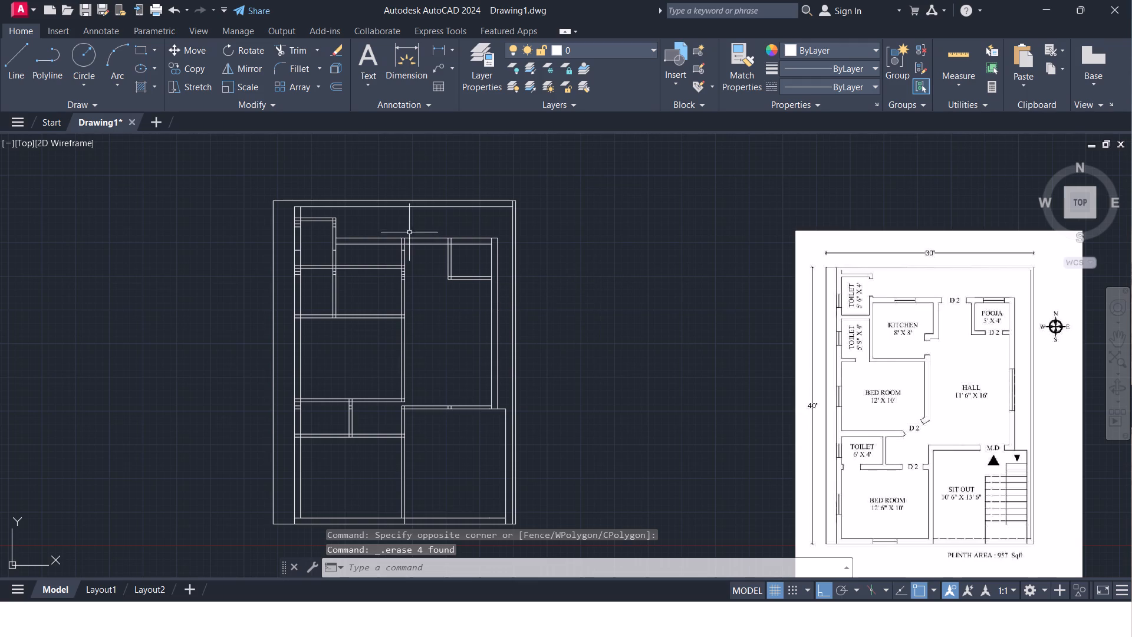
scroll(858, 300, "down", 1)
scroll(858, 300, "up", 3)
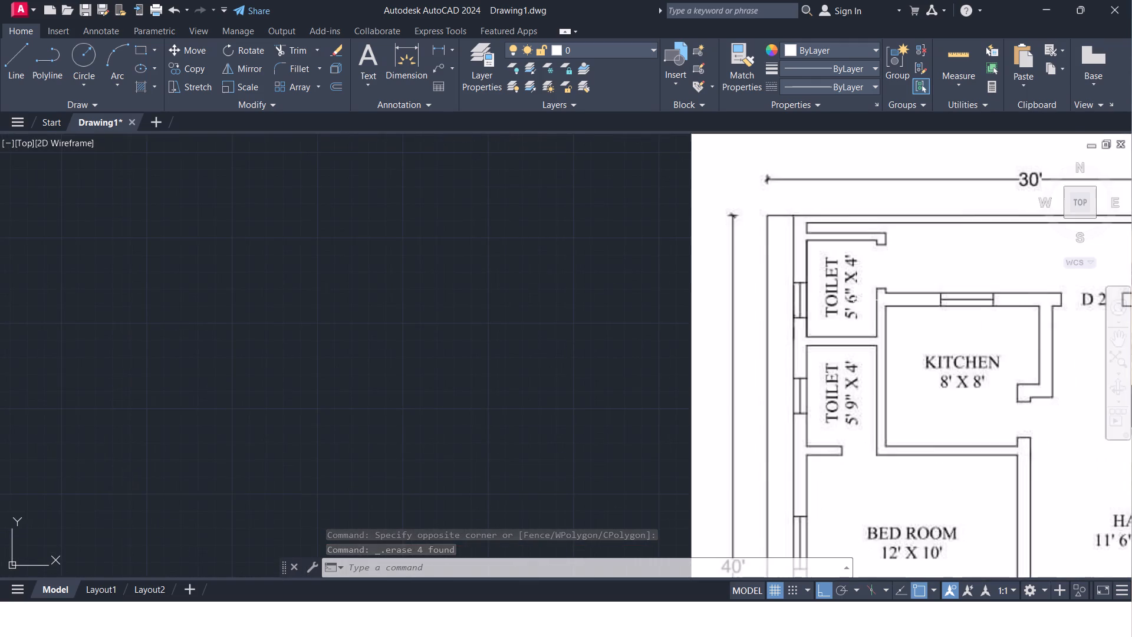
scroll(853, 300, "down", 1)
scroll(990, 295, "down", 1)
middle_click_drag(908, 332, 877, 307)
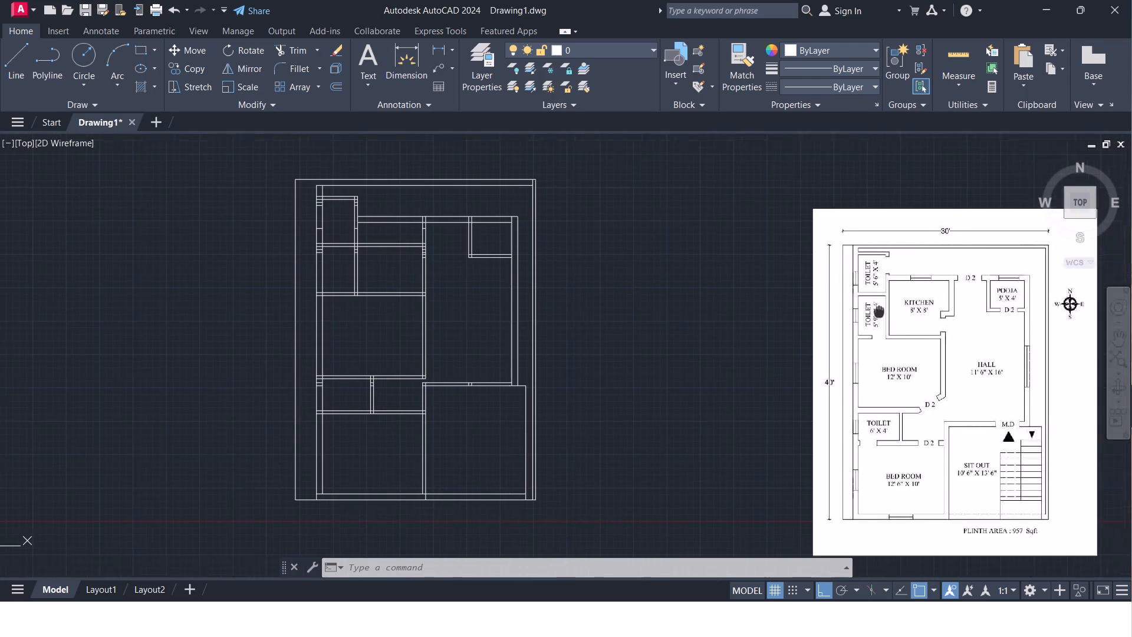
middle_click_drag(877, 307, 875, 258)
middle_click_drag(636, 336, 628, 361)
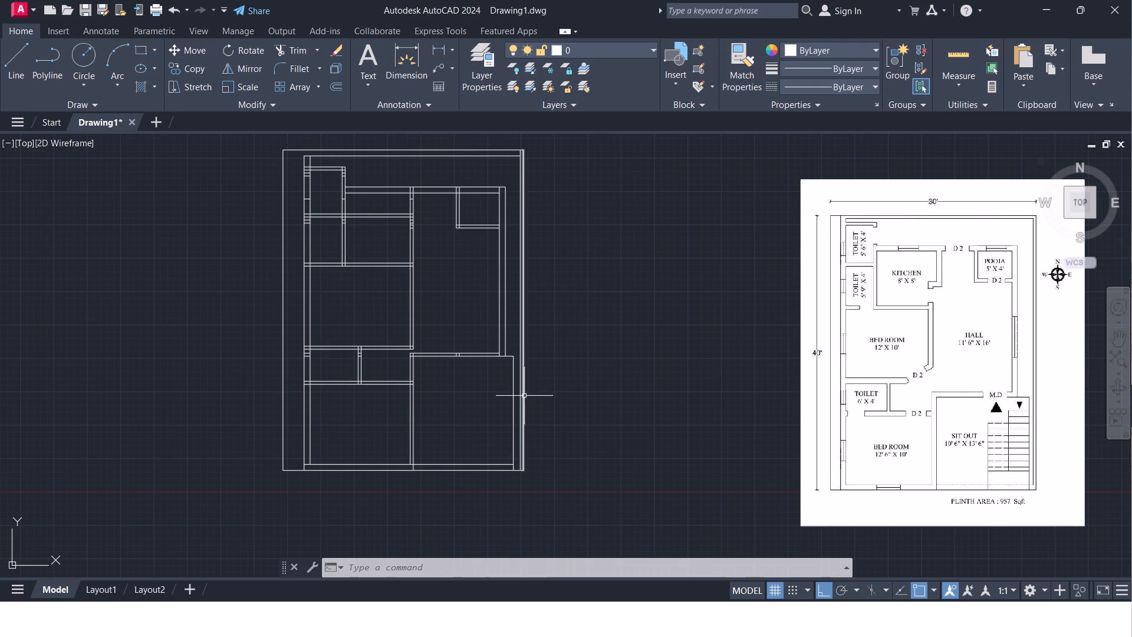
middle_click_drag(617, 267, 619, 295)
Dimension the plan's overall width between the outer north corners, placing the dimension line north of the plan.
left_click(410, 56)
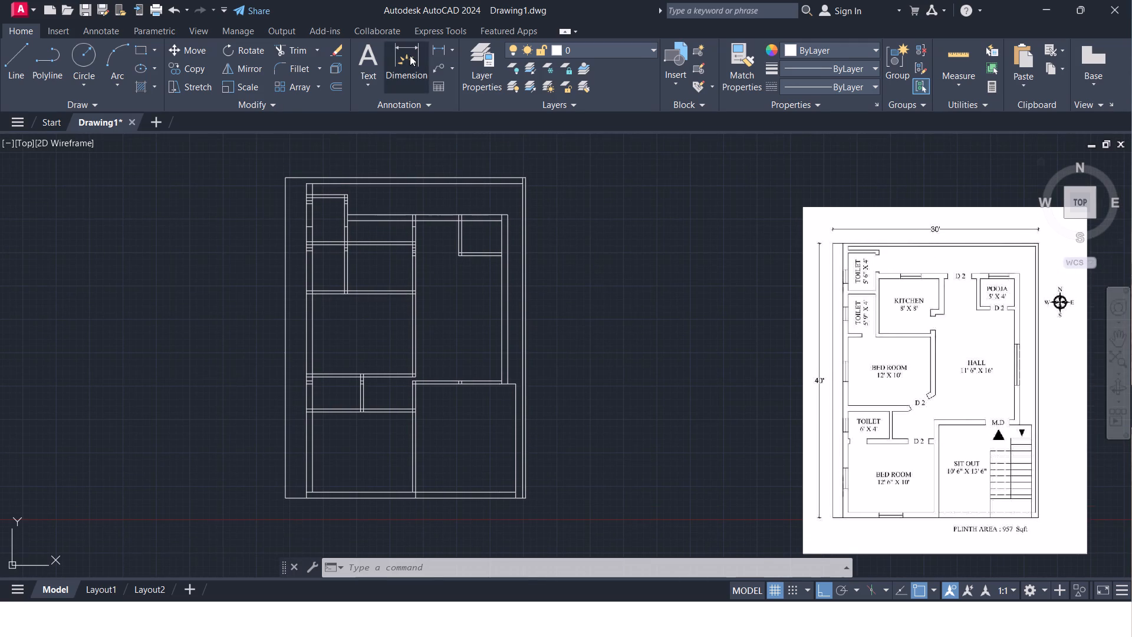
left_click(288, 176)
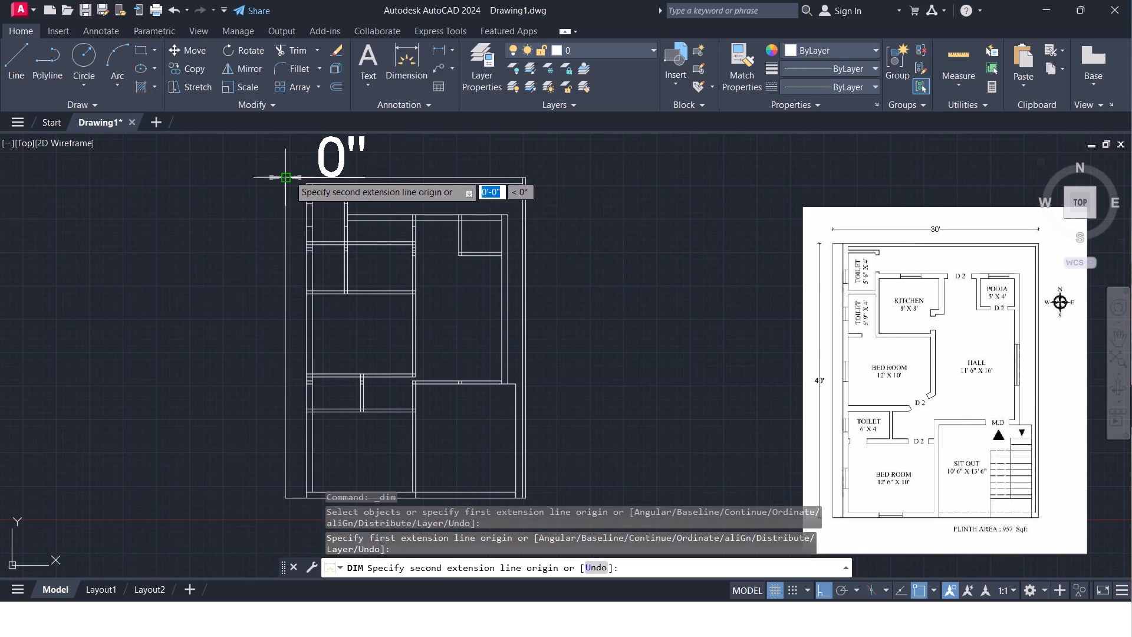
left_click(526, 175)
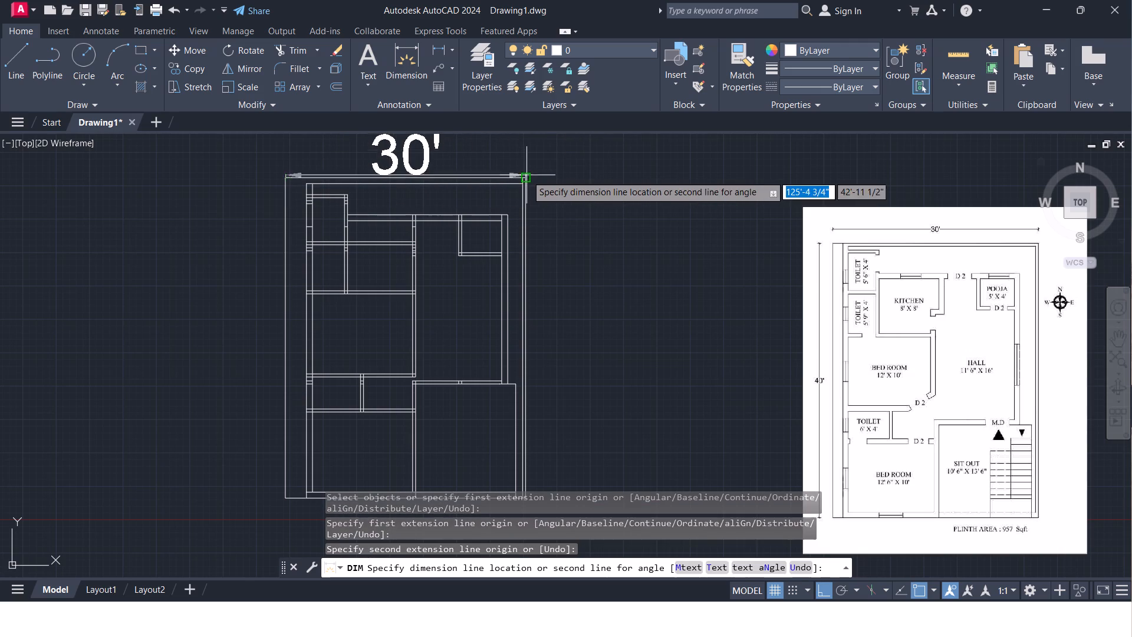
middle_click_drag(516, 157, 521, 183)
left_click(521, 183)
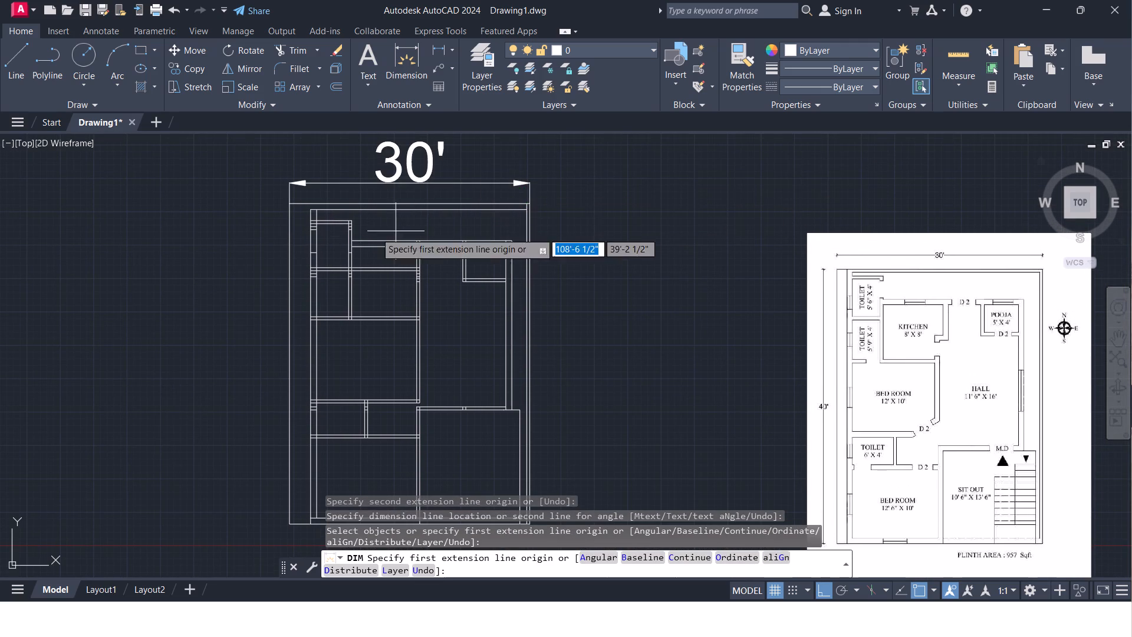
Dimension the plan's overall length along the outer west wall, placing the dimension line west of the plan.
left_click(292, 202)
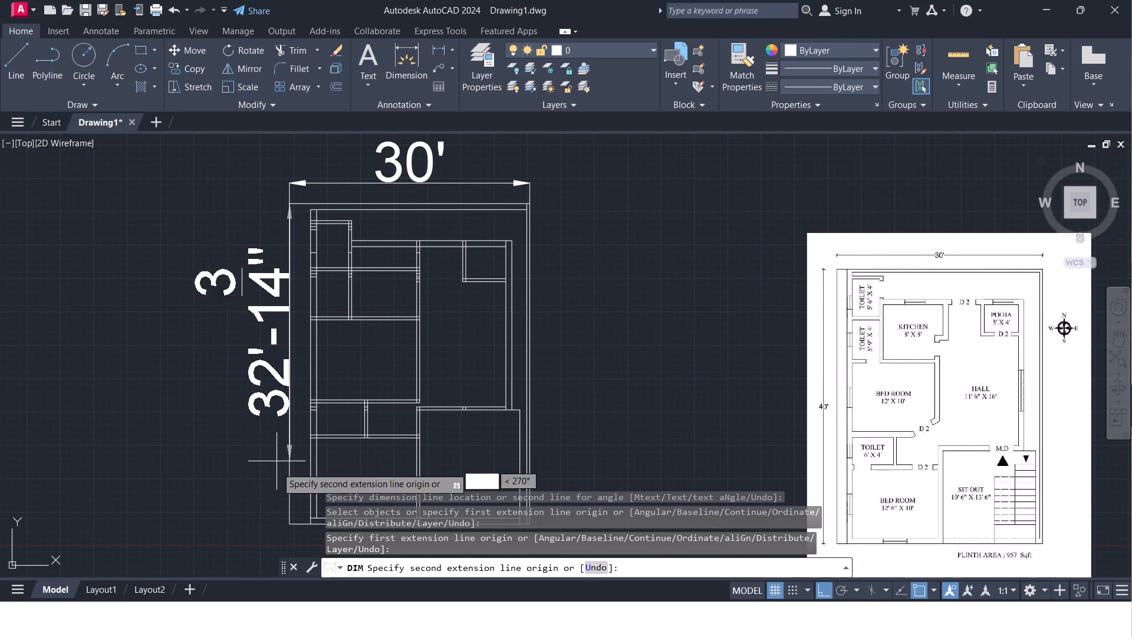
left_click(289, 524)
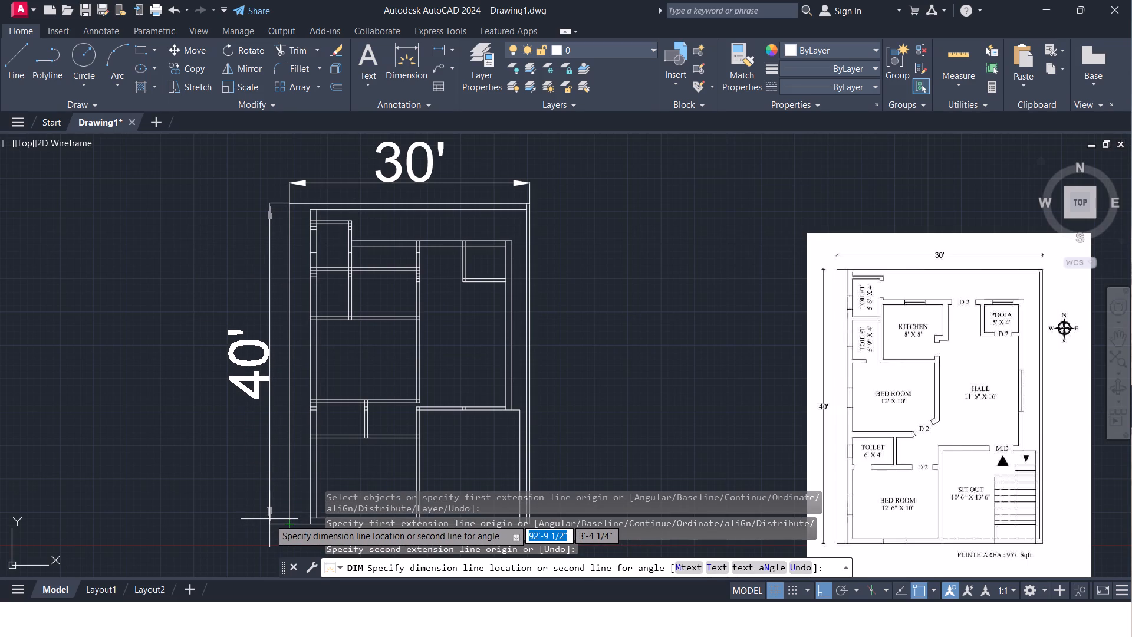
left_click(269, 518)
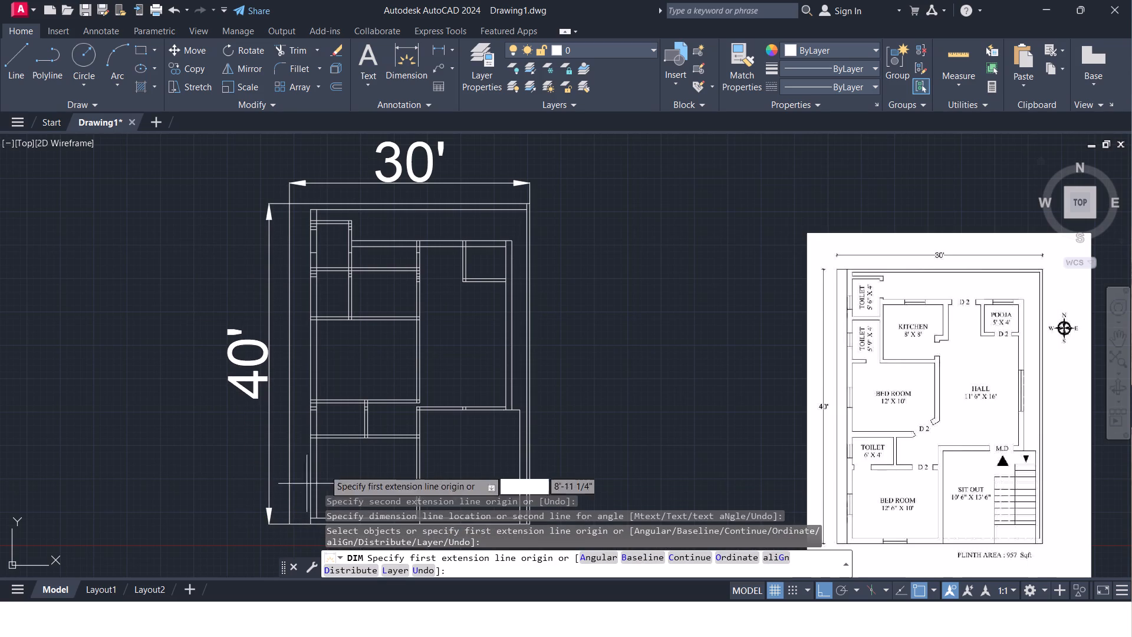
key("Escape")
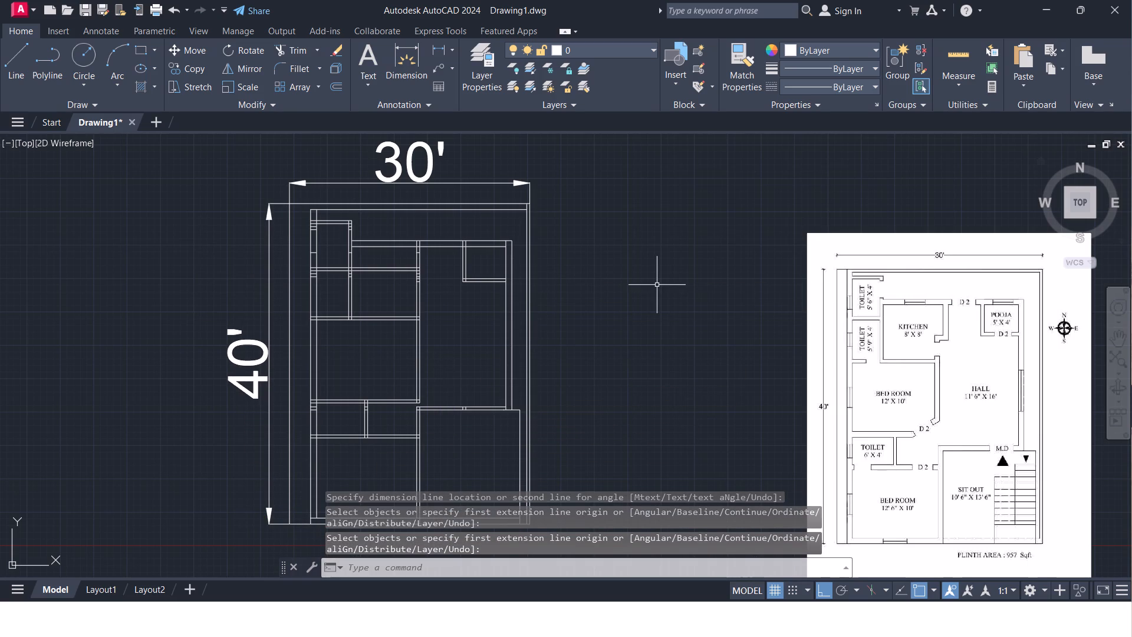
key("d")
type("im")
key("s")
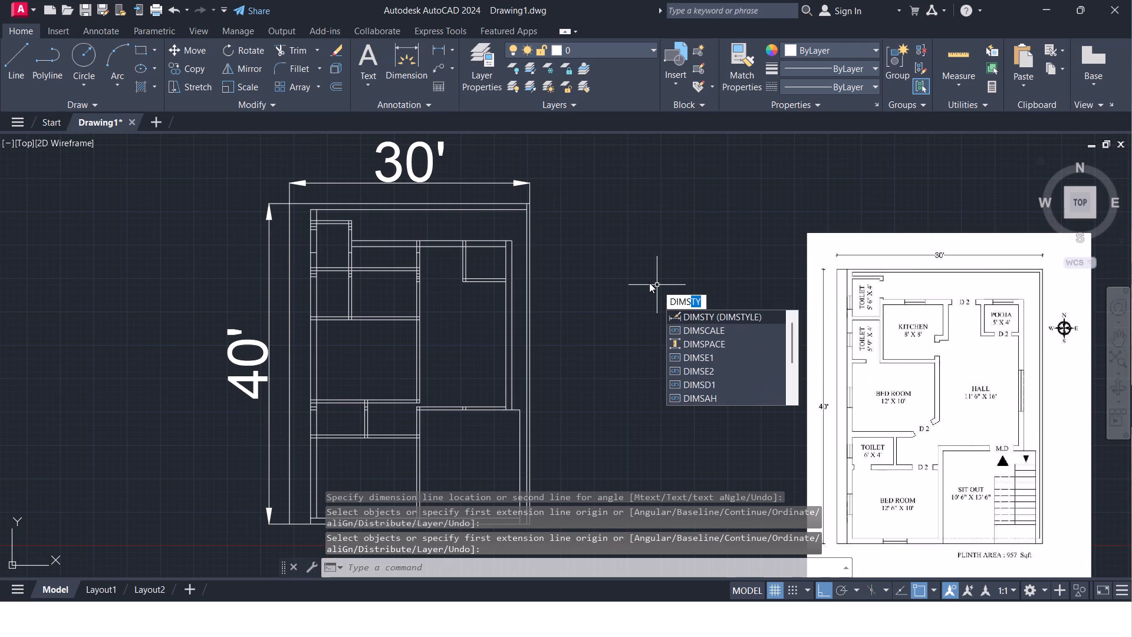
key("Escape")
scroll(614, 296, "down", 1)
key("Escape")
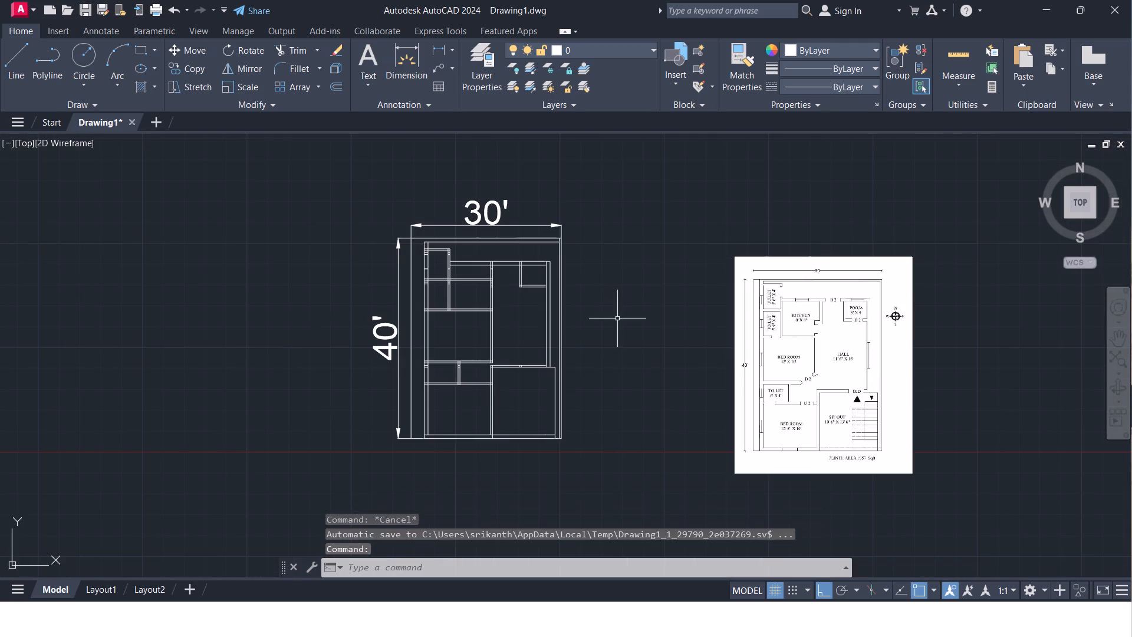
Modify the ISO-25 dimension style to a text height of 3' and set a current dimension style.
key("d")
key("i")
key("m")
key("s")
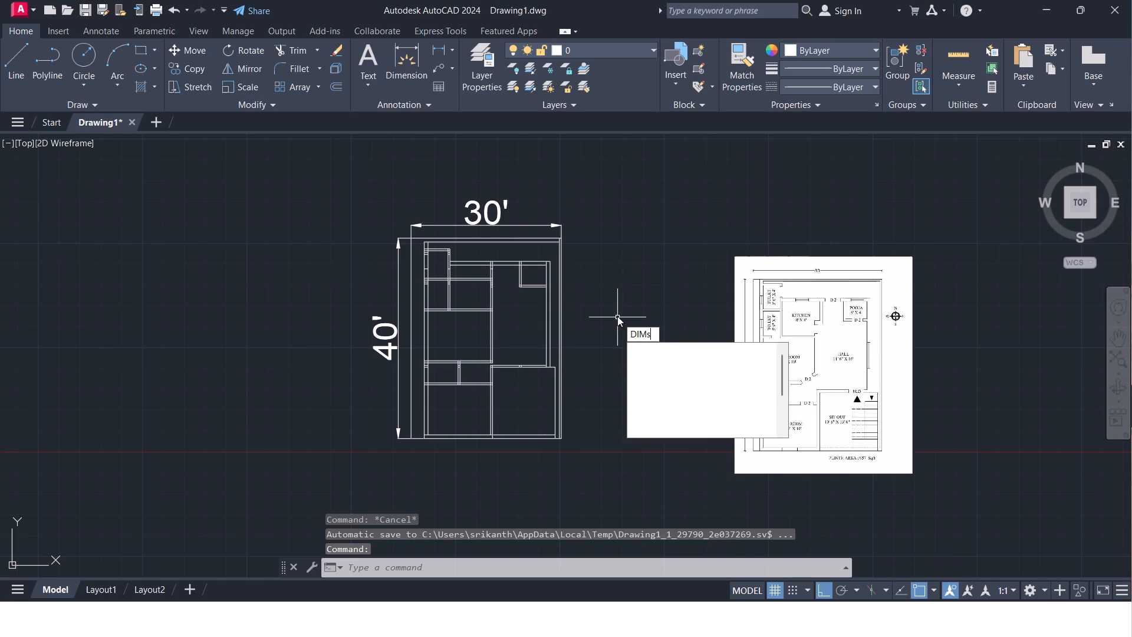
key("Return")
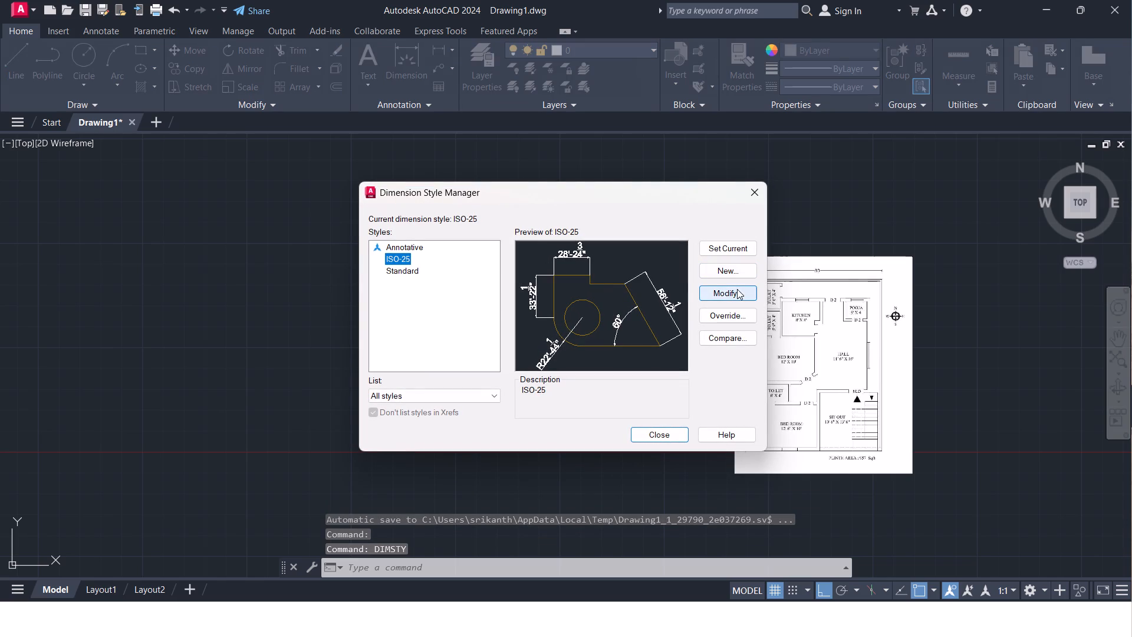
left_click(737, 289)
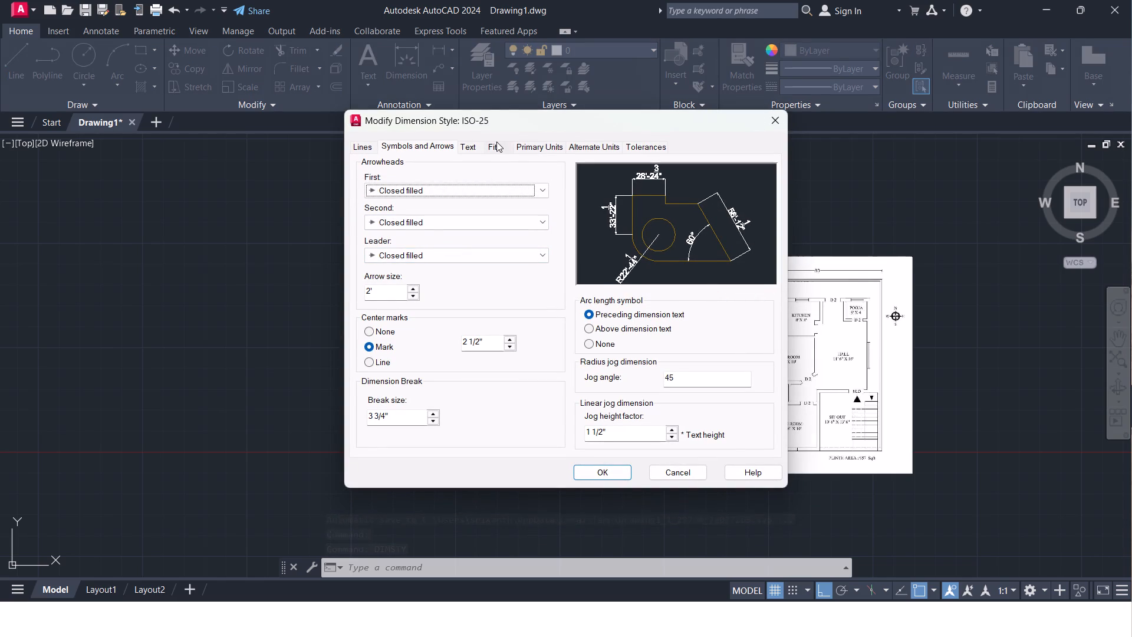
left_click(473, 145)
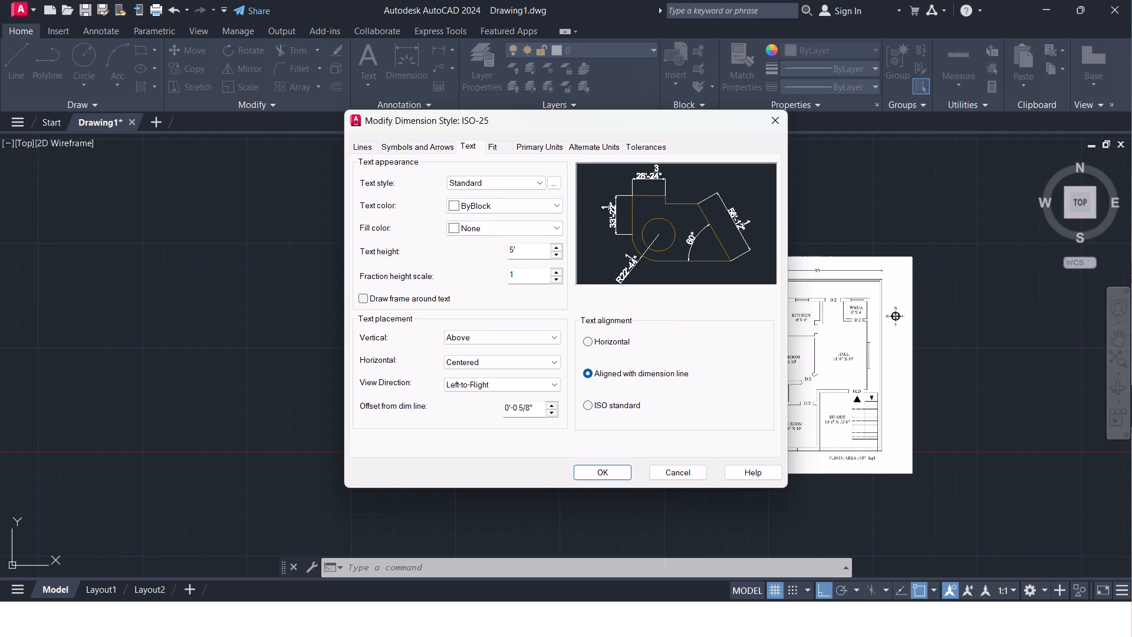
left_click(514, 249)
left_click(516, 248)
key("BackSpace")
key("BackSpace")
type("3'")
key("Return")
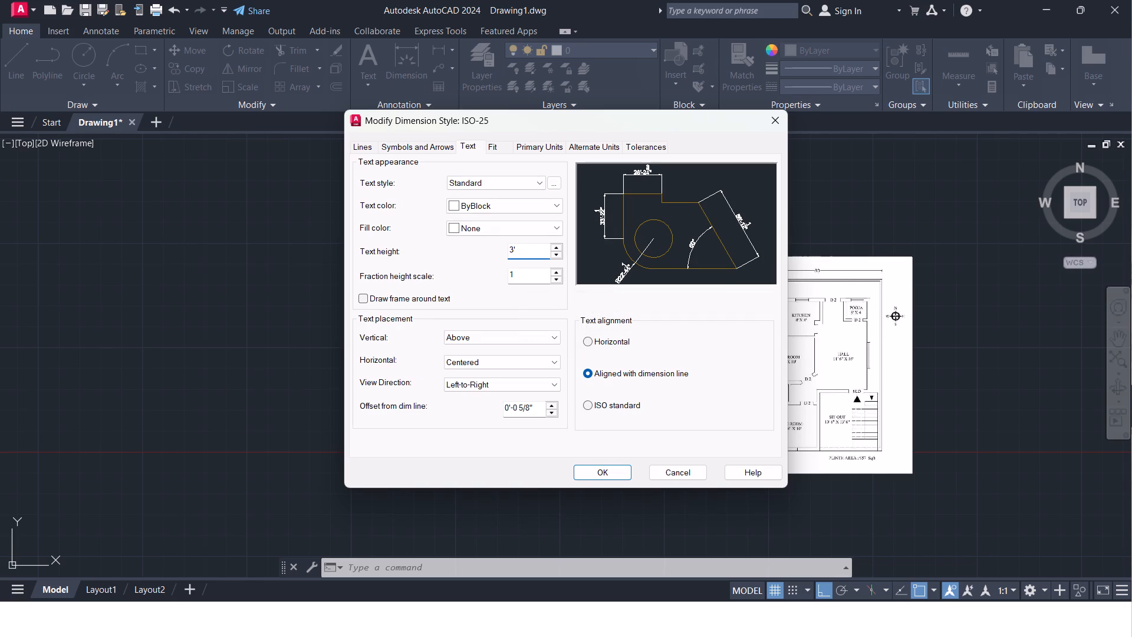
left_click(599, 467)
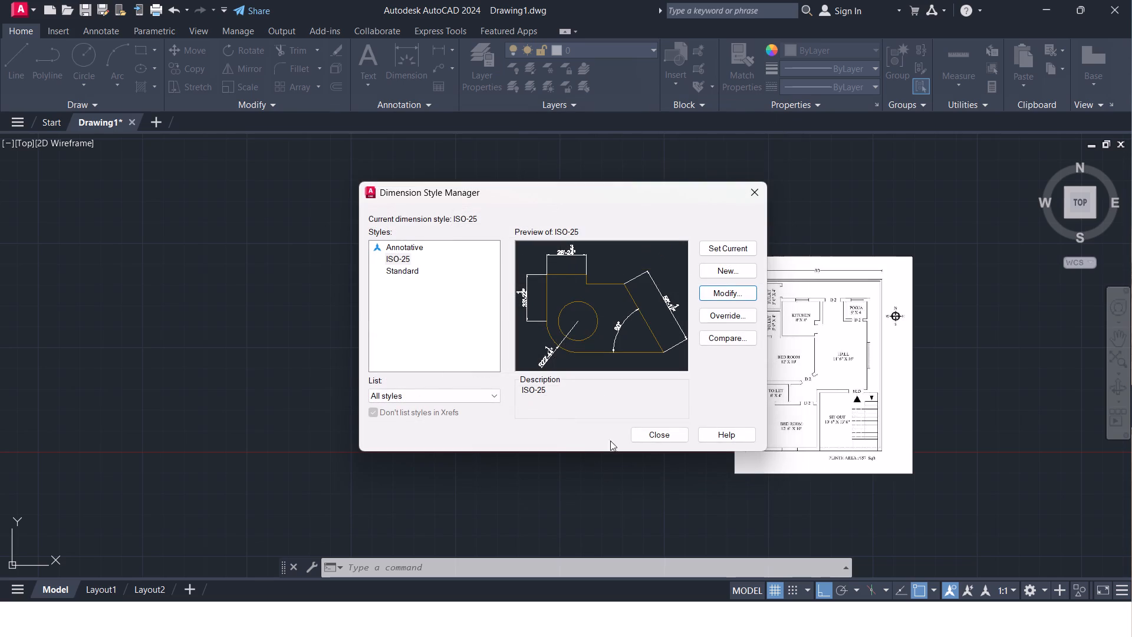
left_click(718, 249)
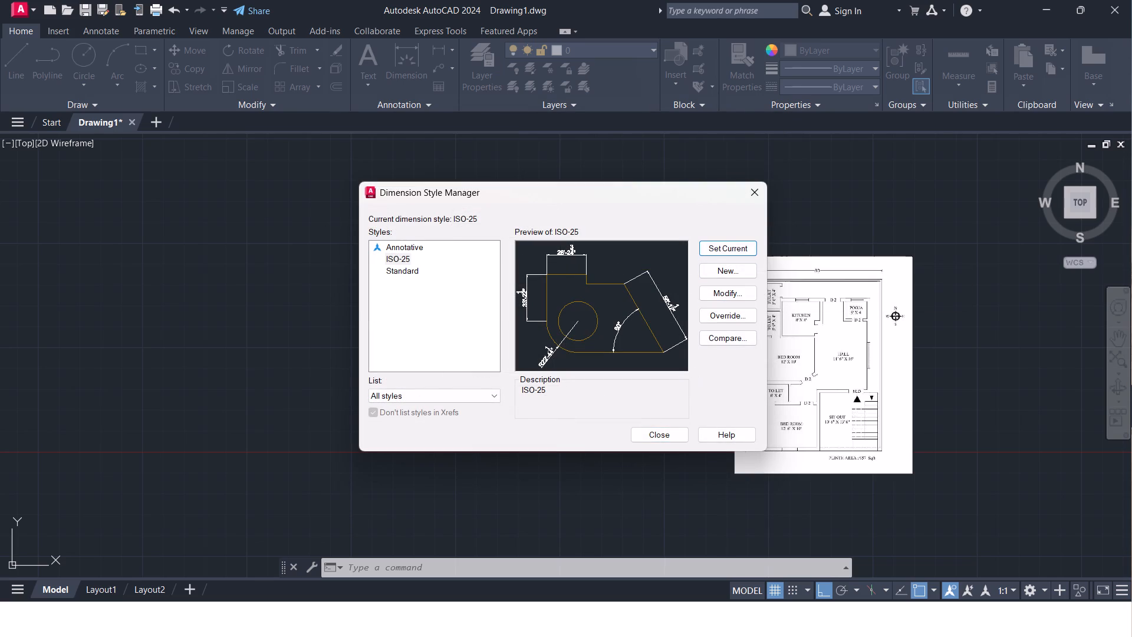
left_click(650, 430)
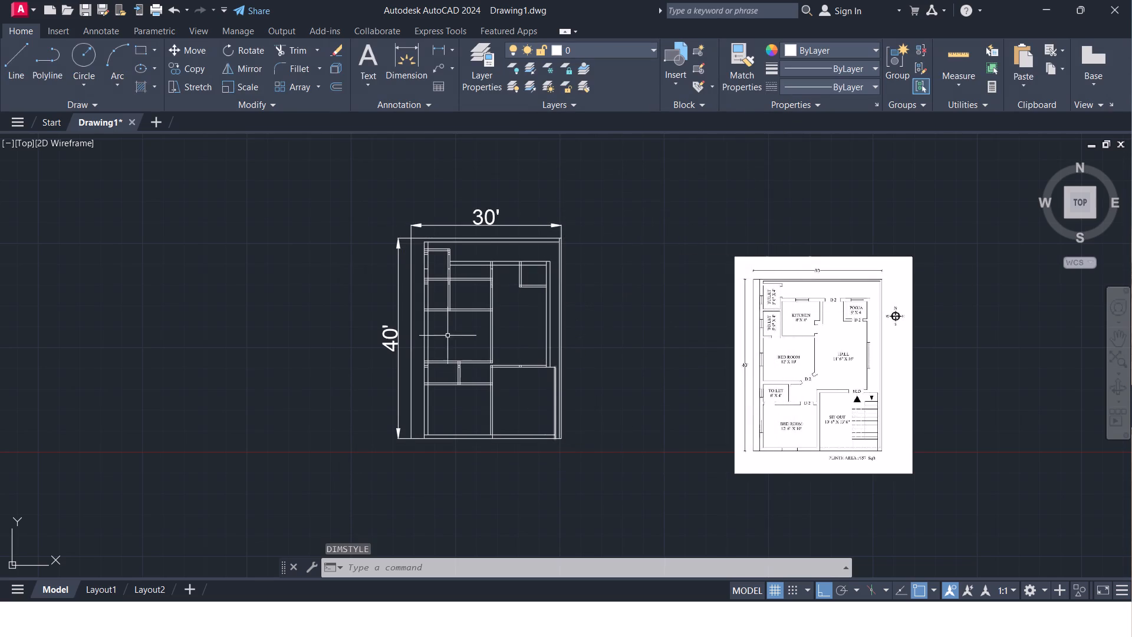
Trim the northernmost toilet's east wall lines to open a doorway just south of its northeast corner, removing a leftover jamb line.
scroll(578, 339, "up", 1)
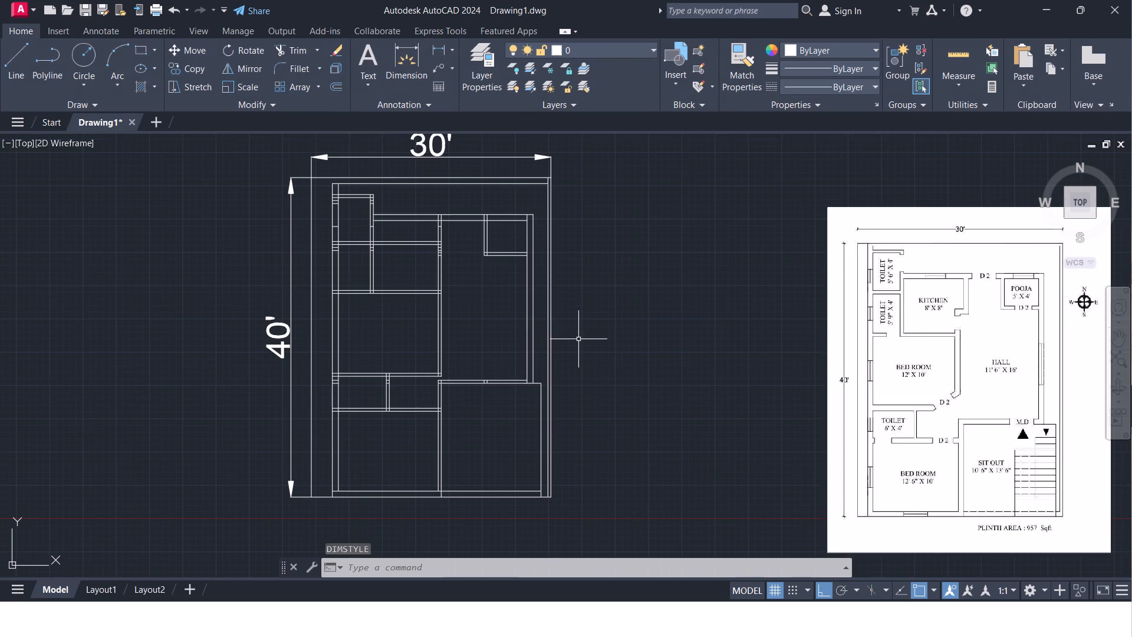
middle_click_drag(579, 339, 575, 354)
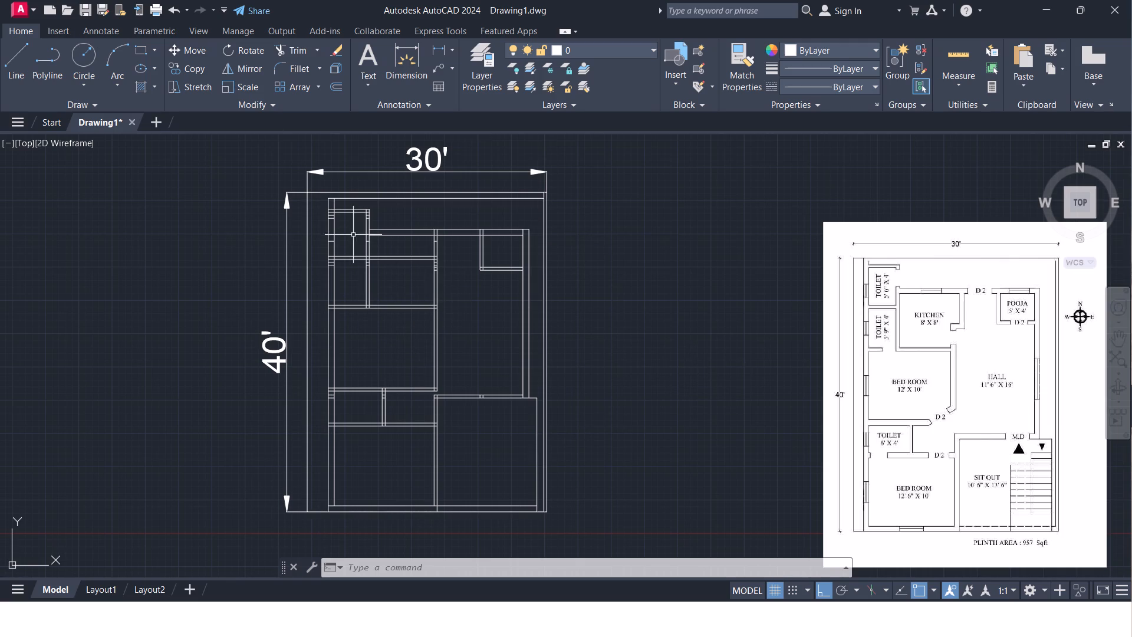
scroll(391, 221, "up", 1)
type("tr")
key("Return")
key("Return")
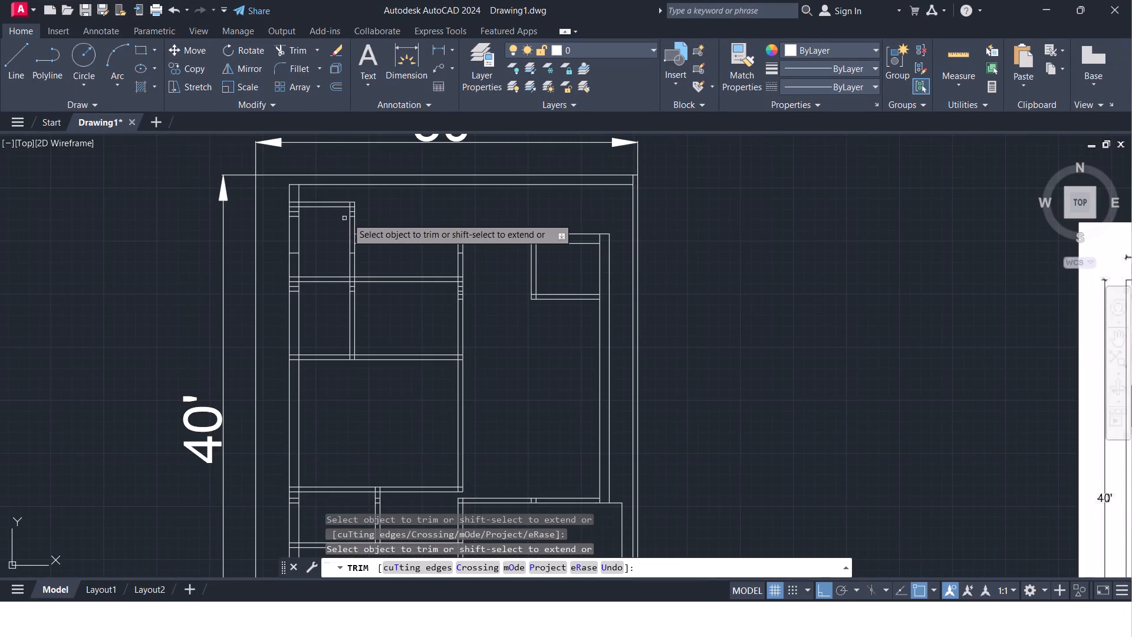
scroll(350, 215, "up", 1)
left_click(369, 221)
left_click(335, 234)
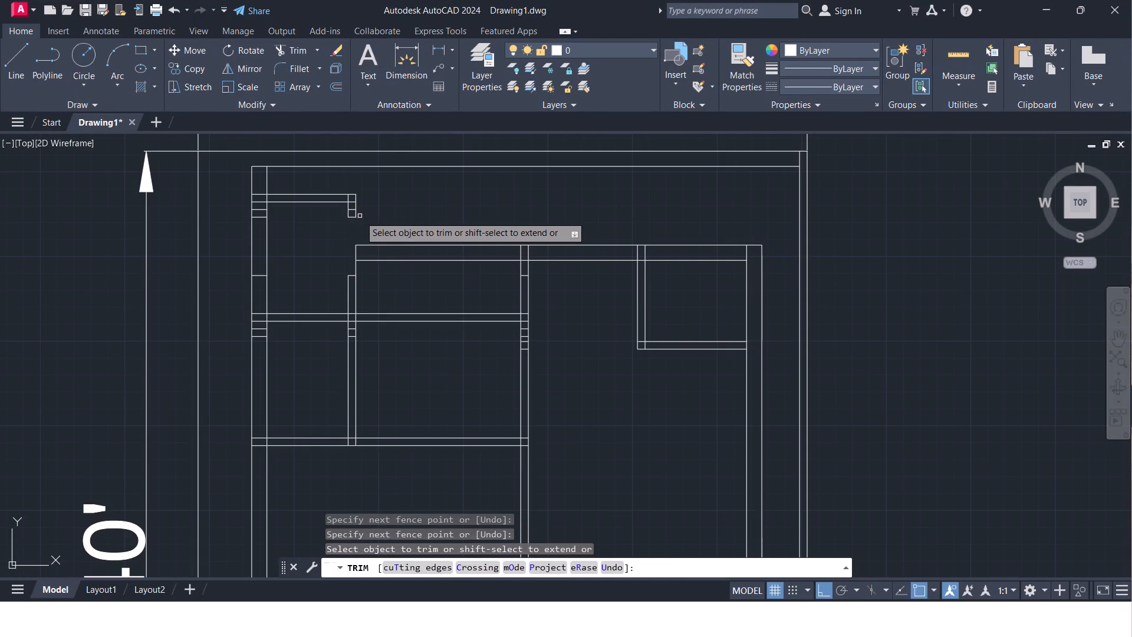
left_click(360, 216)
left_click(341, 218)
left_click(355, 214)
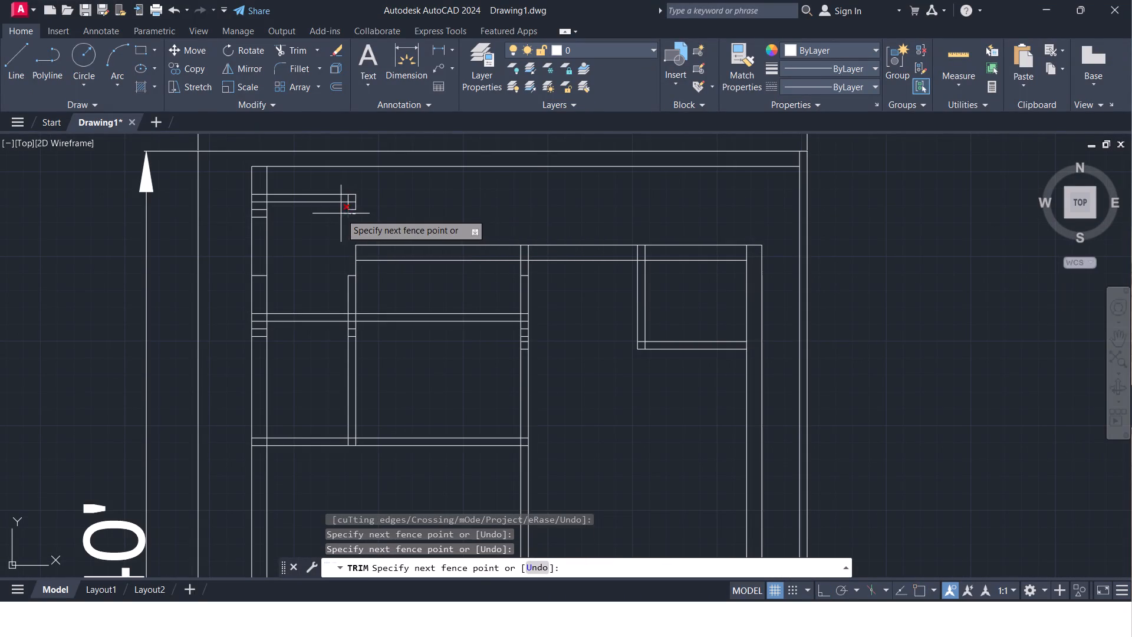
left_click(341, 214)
Trim away the two toilet partition wall lines that run across the kitchen.
scroll(386, 219, "down", 2)
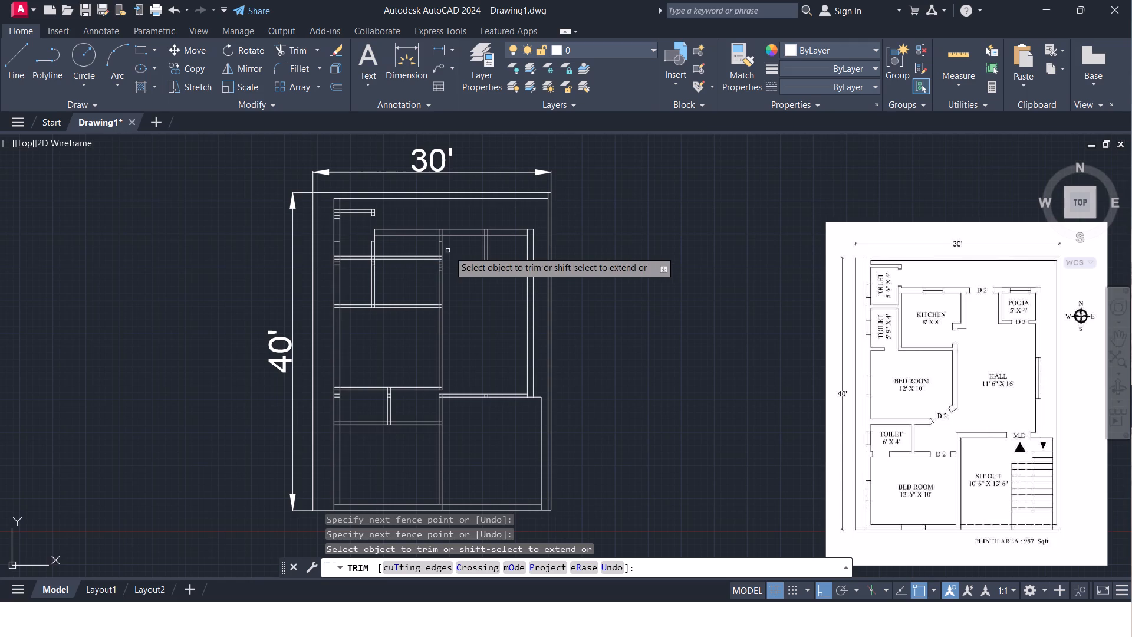
left_click(416, 272)
left_click(406, 255)
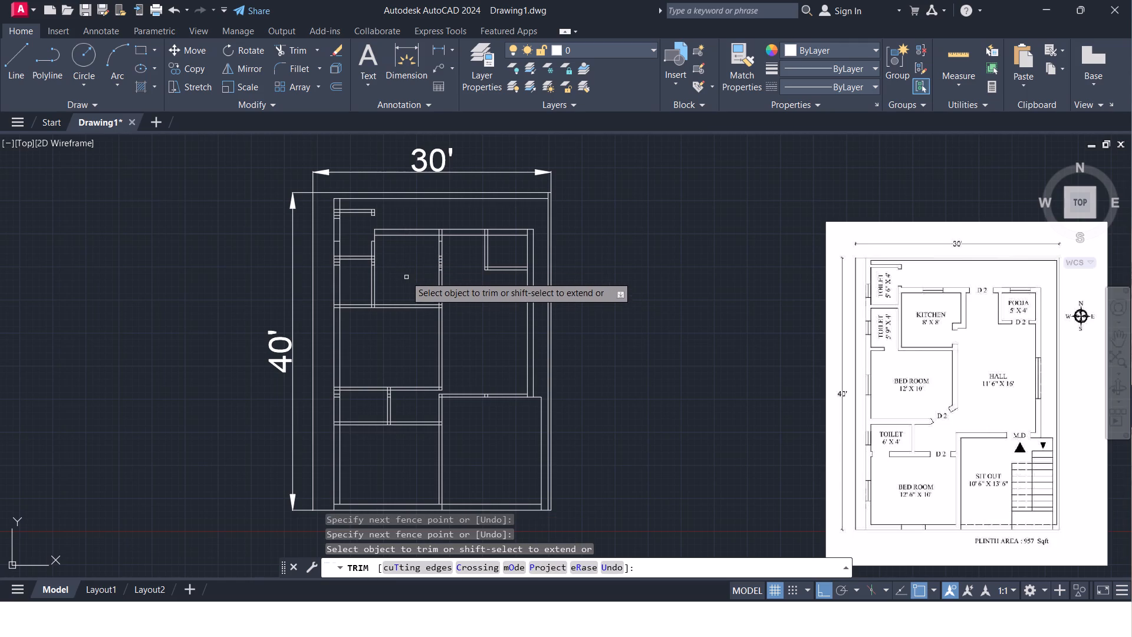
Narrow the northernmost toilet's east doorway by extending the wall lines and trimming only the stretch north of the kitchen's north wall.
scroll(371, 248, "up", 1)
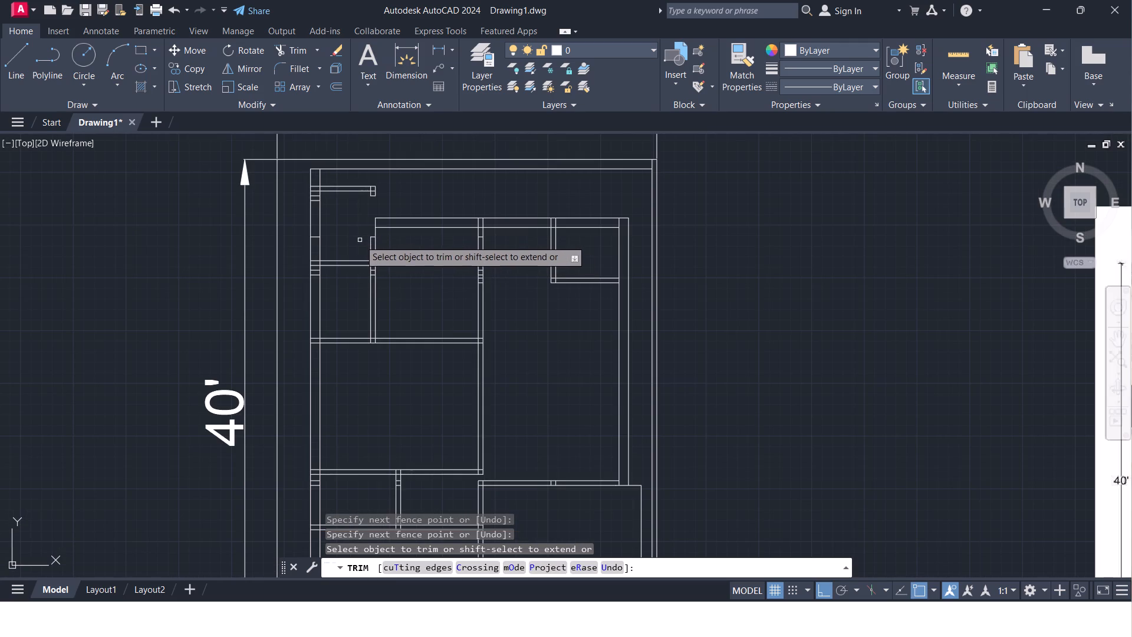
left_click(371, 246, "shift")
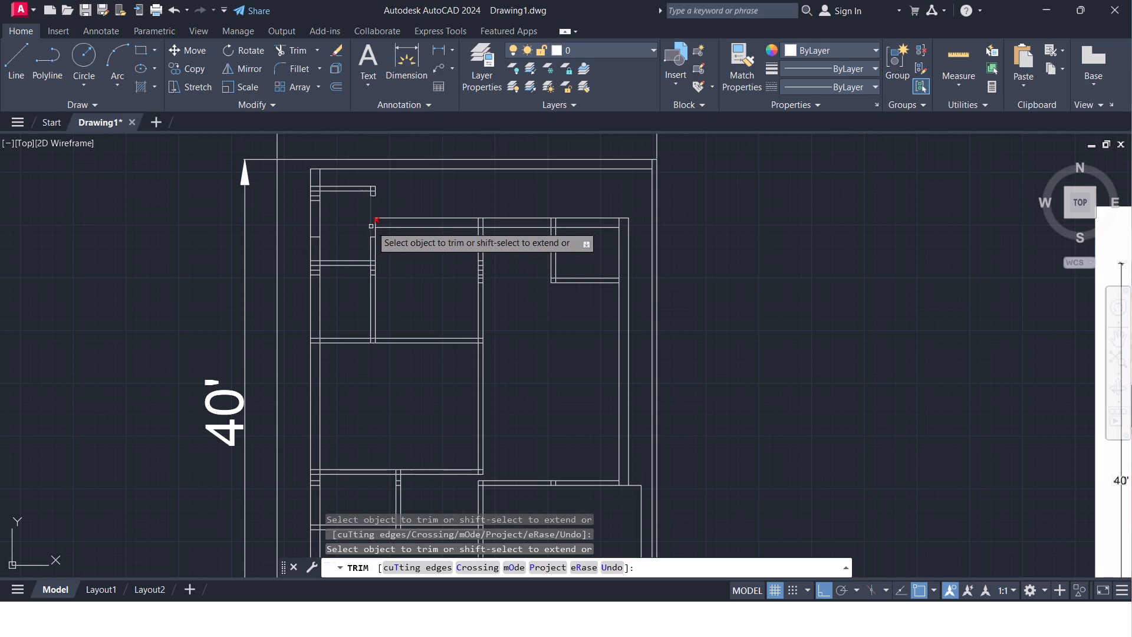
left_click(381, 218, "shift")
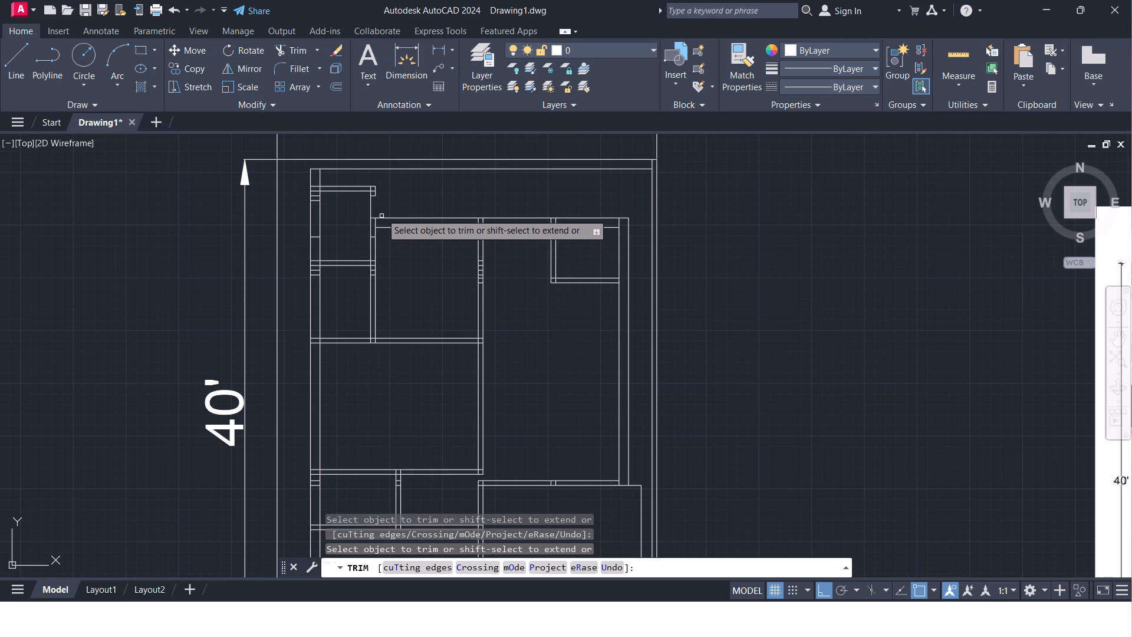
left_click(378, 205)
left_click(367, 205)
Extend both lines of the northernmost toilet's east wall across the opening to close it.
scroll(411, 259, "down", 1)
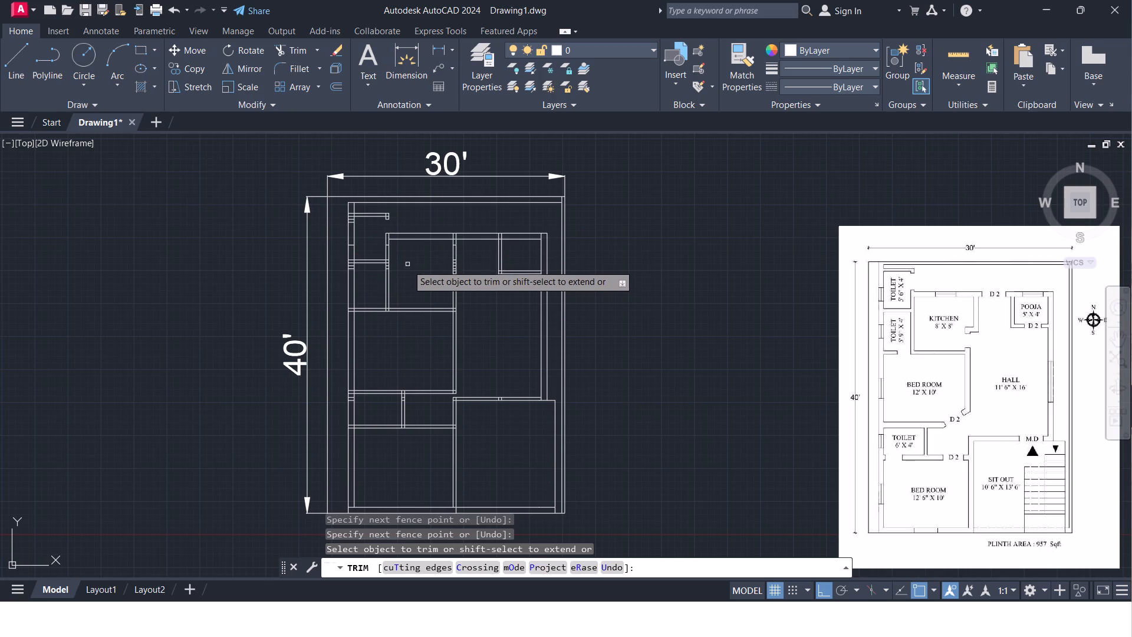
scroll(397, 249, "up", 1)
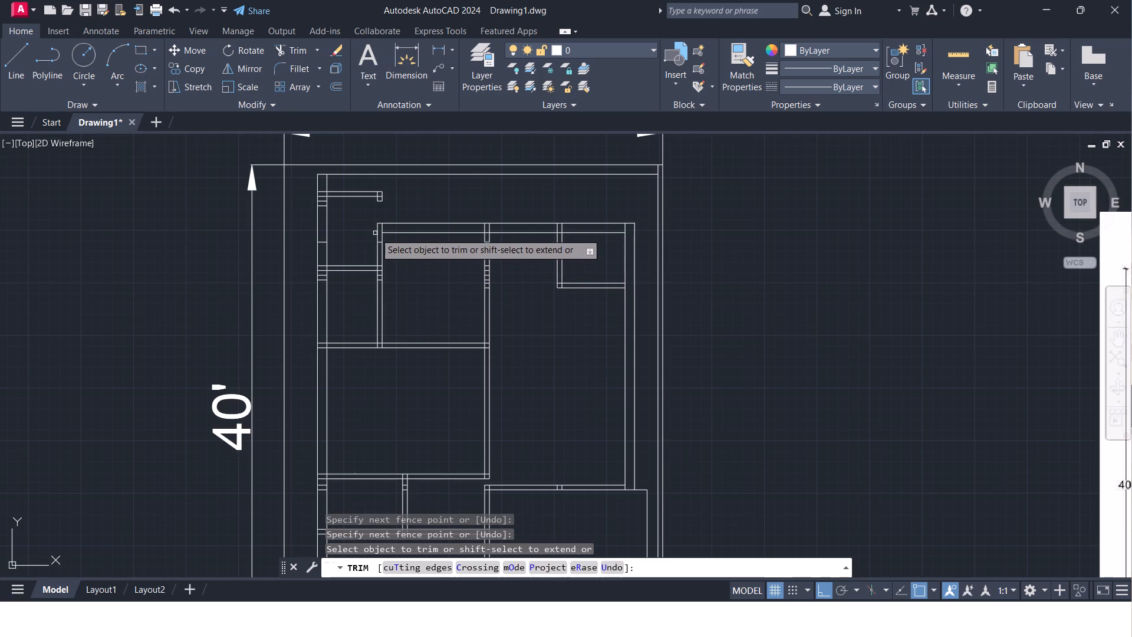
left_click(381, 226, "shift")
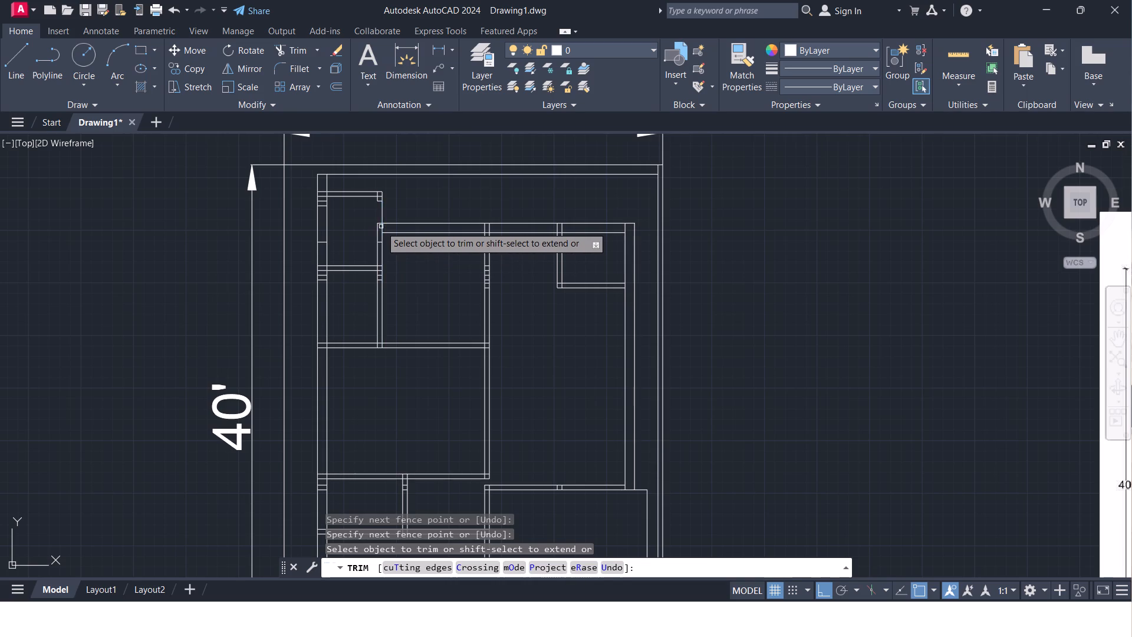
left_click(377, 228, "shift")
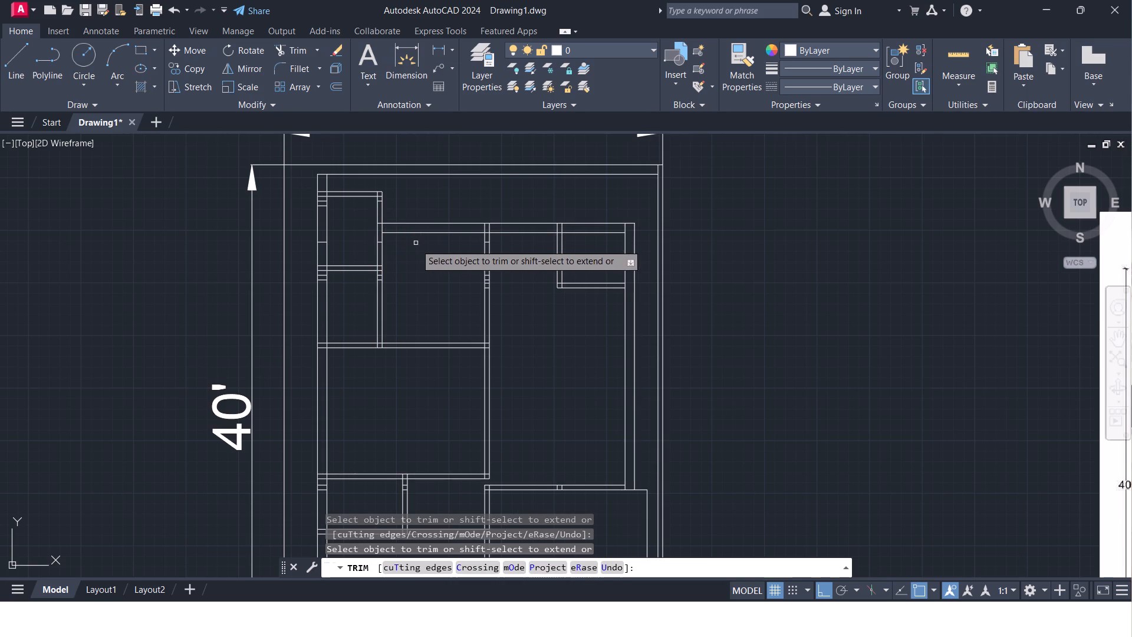
Trim the short cross lines inside the house's west wall alongside the northernmost toilet and at the partition between the two north toilets.
scroll(407, 280, "down", 1)
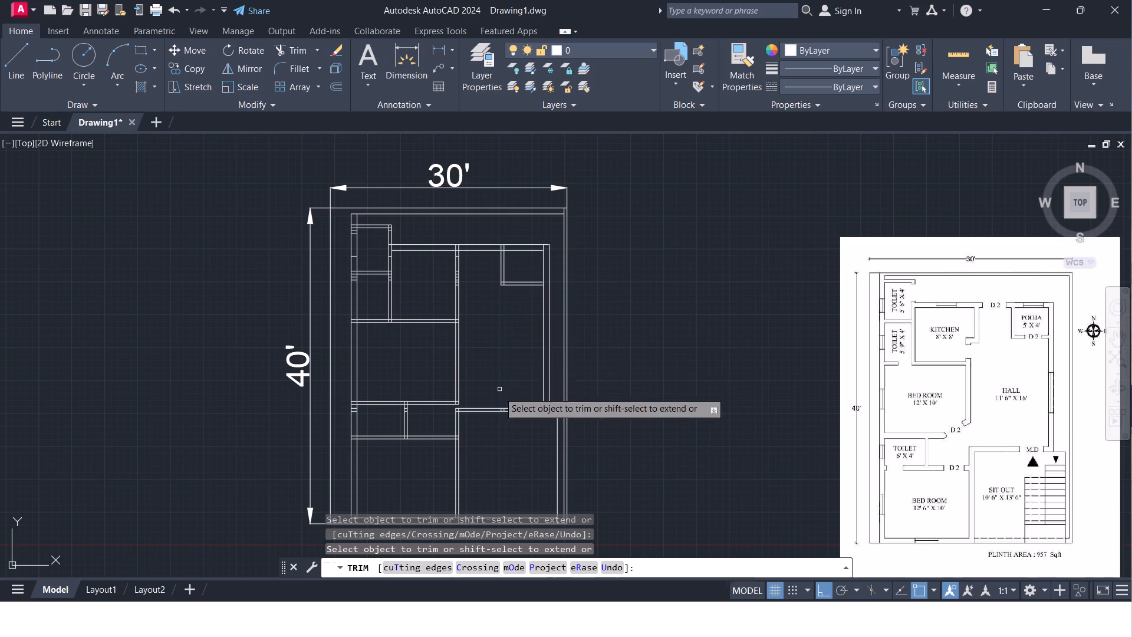
scroll(542, 378, "down", 1)
scroll(542, 377, "up", 1)
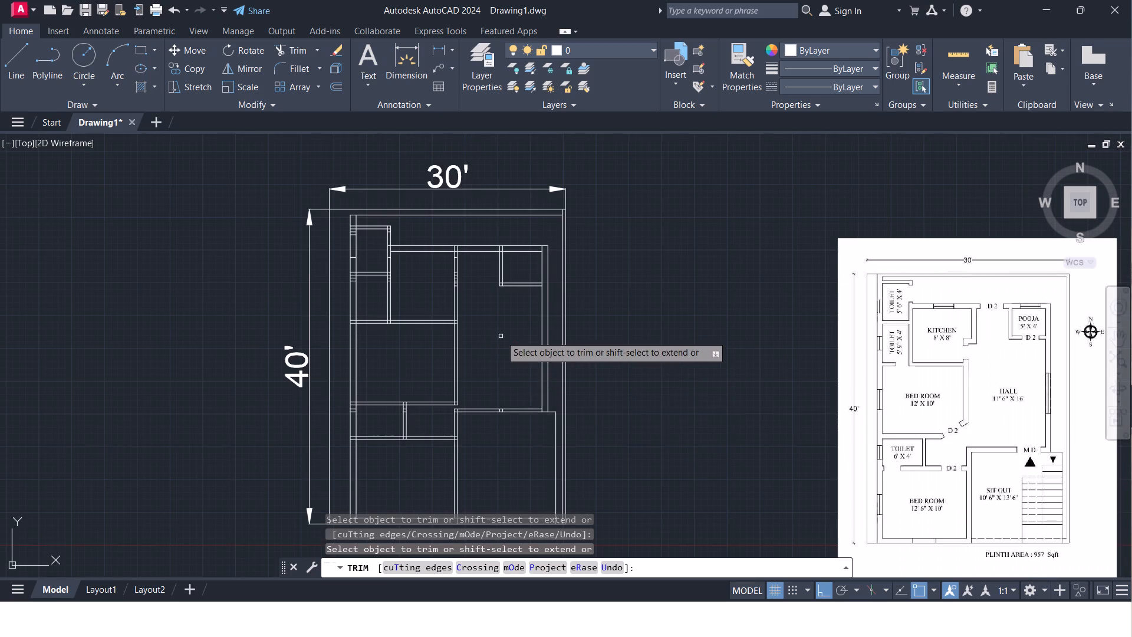
middle_click_drag(520, 385, 517, 348)
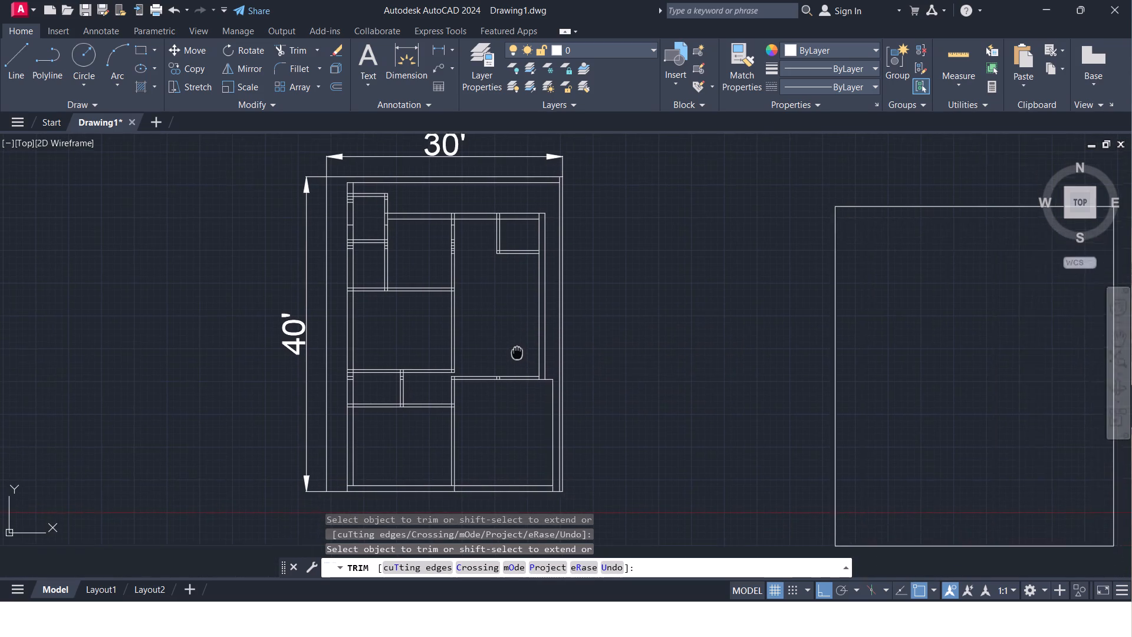
middle_click_drag(517, 348, 518, 323)
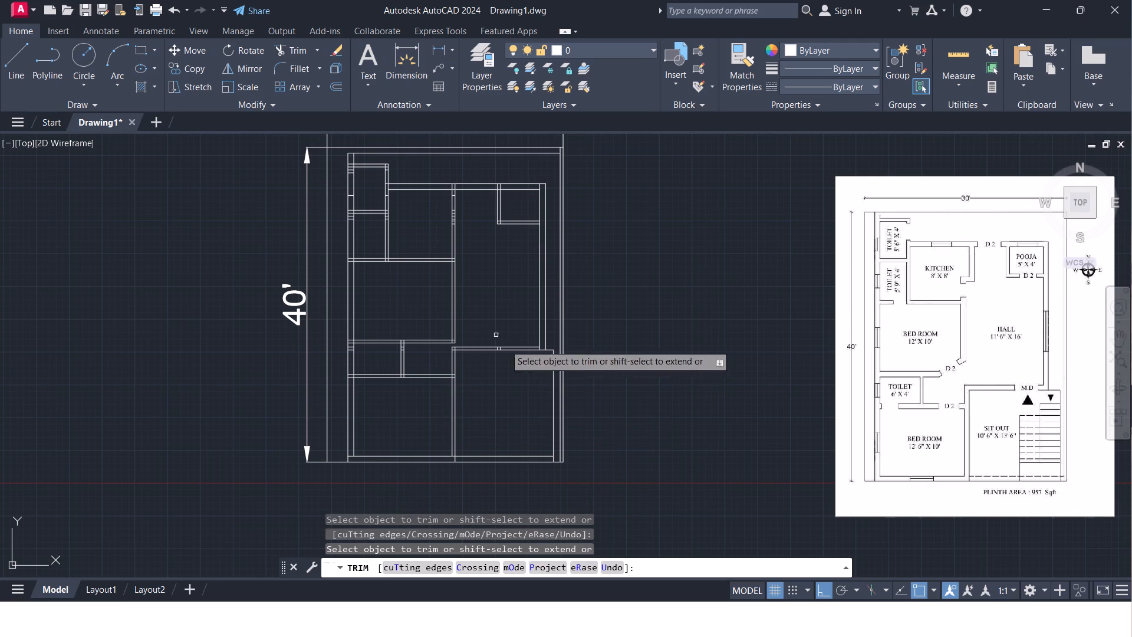
middle_click_drag(508, 293, 499, 448)
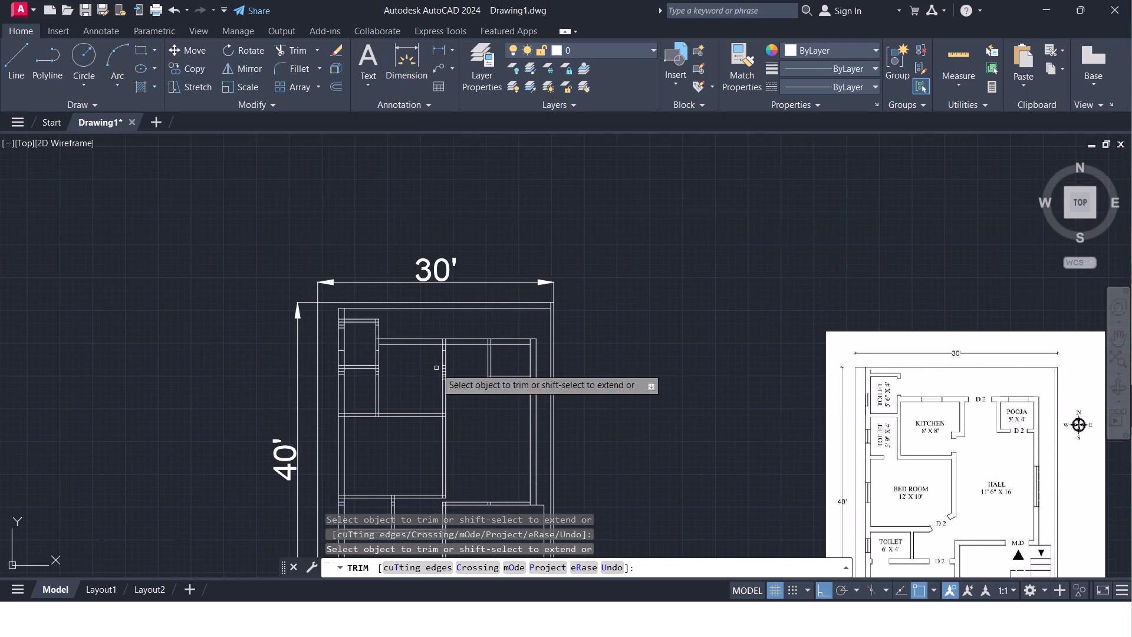
scroll(359, 294, "up", 2)
left_click(315, 347)
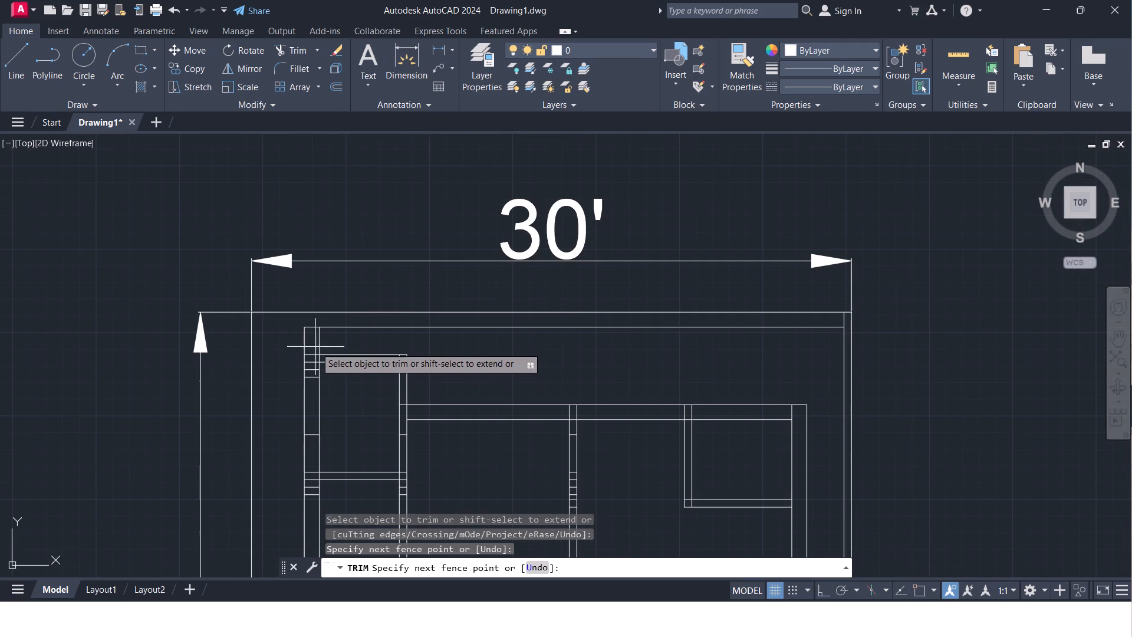
left_click(313, 438)
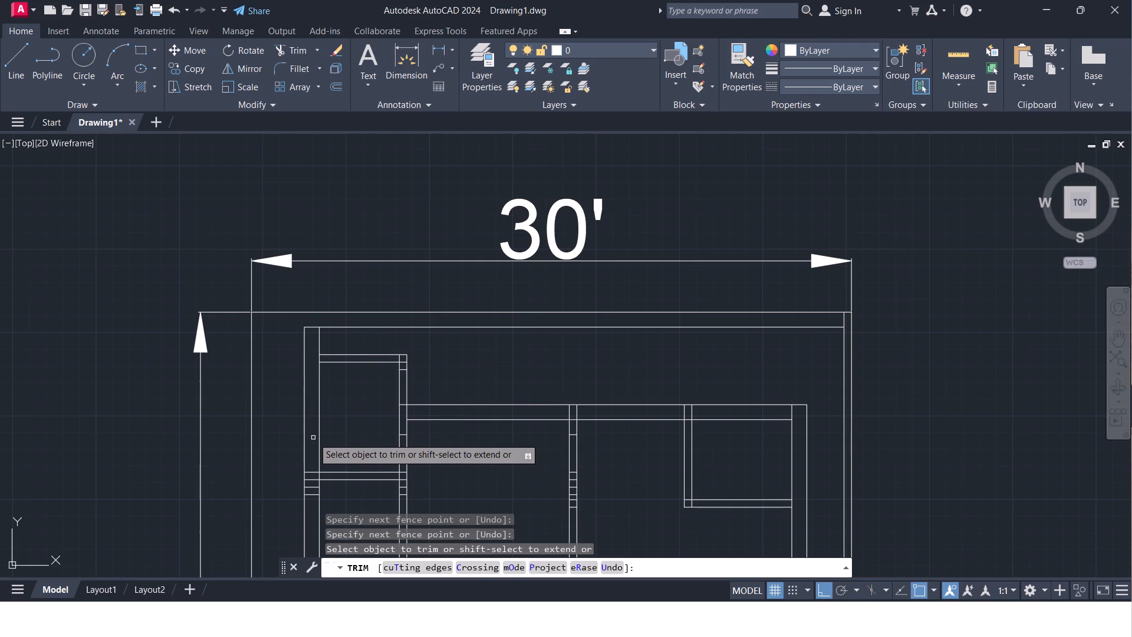
middle_click_drag(313, 438, 351, 290)
left_click(351, 316)
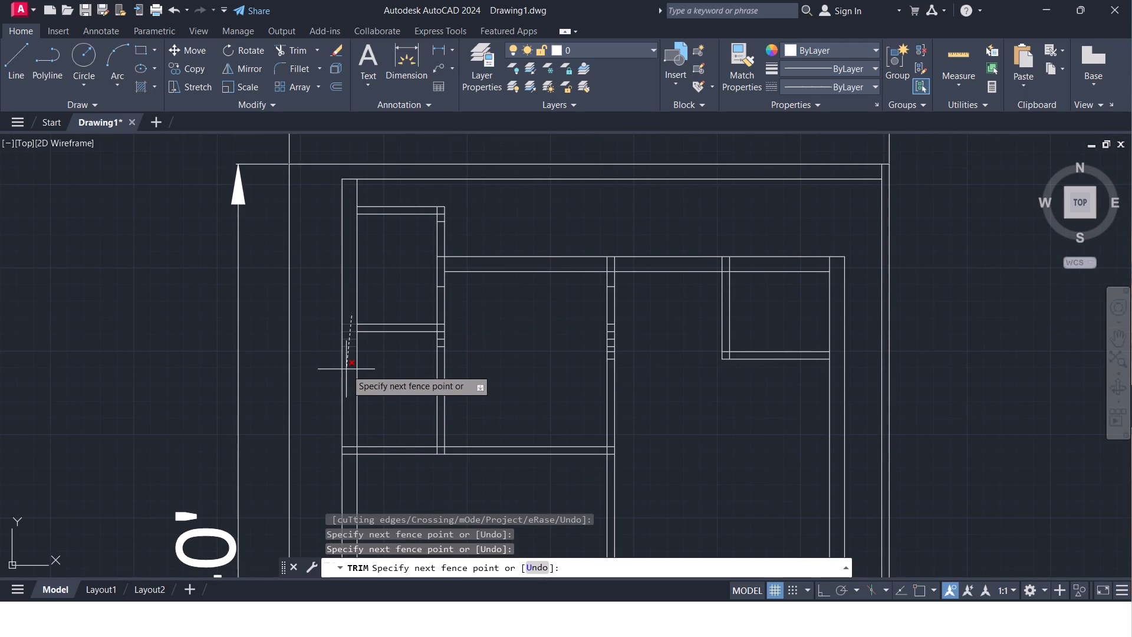
left_click(348, 374)
Trim the north bedroom's north wall lines where they cross the house's west wall.
scroll(351, 381, "down", 1)
middle_click_drag(351, 381, 355, 294)
scroll(364, 311, "up", 2)
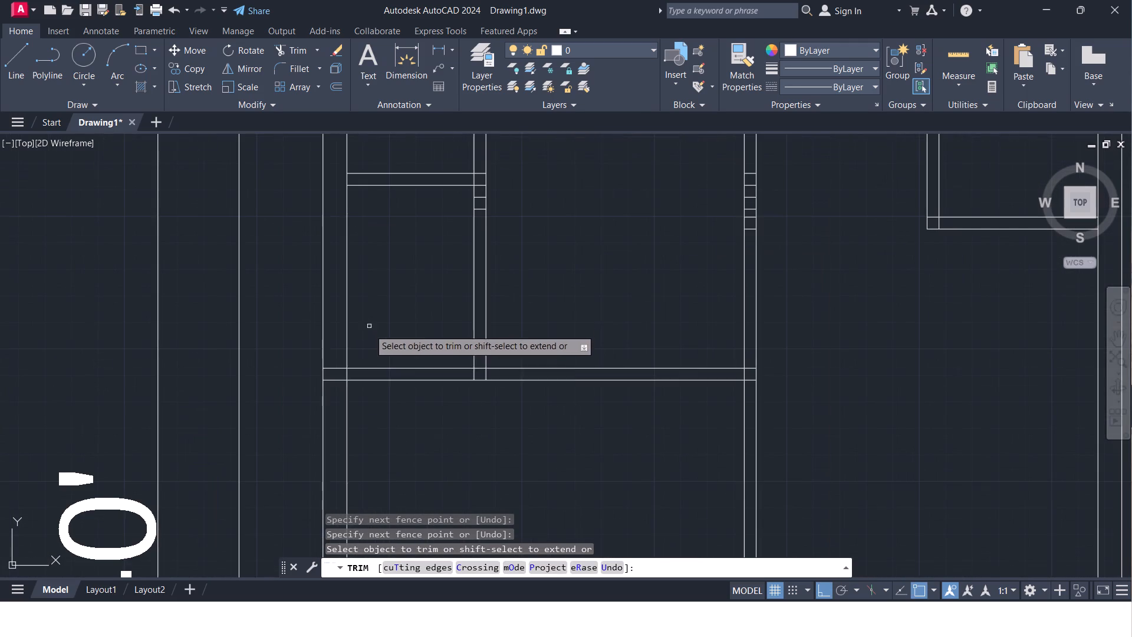
left_click(335, 361)
left_click(341, 409)
Trim the cross lines inside the house's west wall at the south toilet's north and south walls.
scroll(340, 406, "down", 2)
middle_click_drag(340, 405, 340, 403)
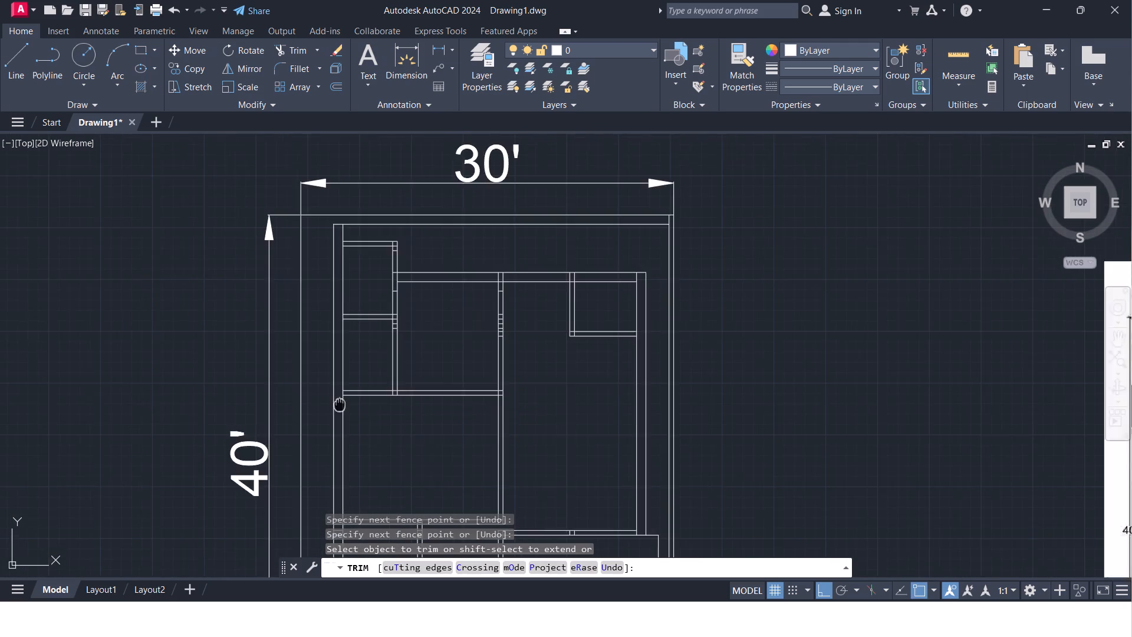
middle_click_drag(340, 403, 347, 157)
scroll(344, 309, "up", 2)
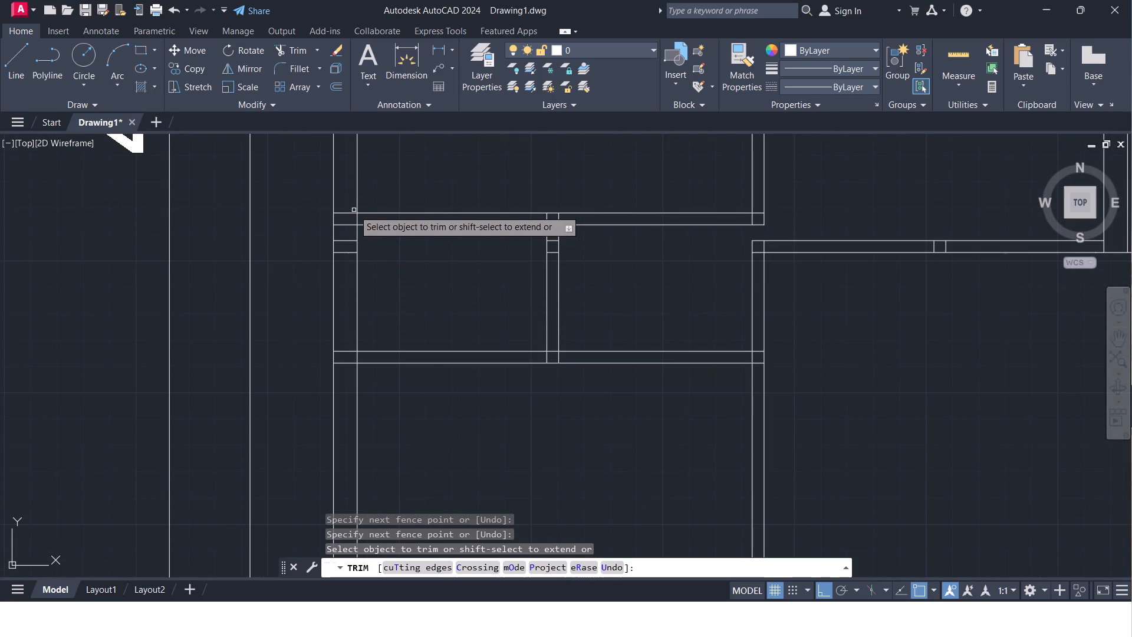
left_click(348, 209)
left_click(350, 271)
left_click(350, 347)
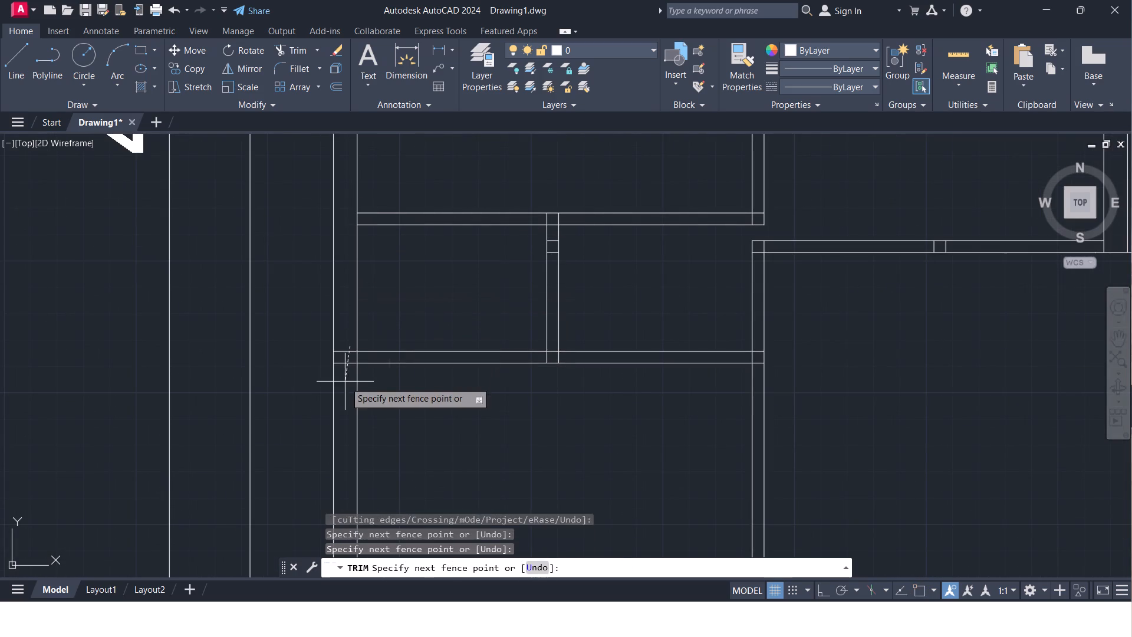
left_click(345, 382)
Trim the south wall's inner line where it crosses the house's west wall at the southwest corner.
scroll(347, 382, "down", 2)
middle_click_drag(367, 434, 361, 313)
scroll(345, 379, "up", 2)
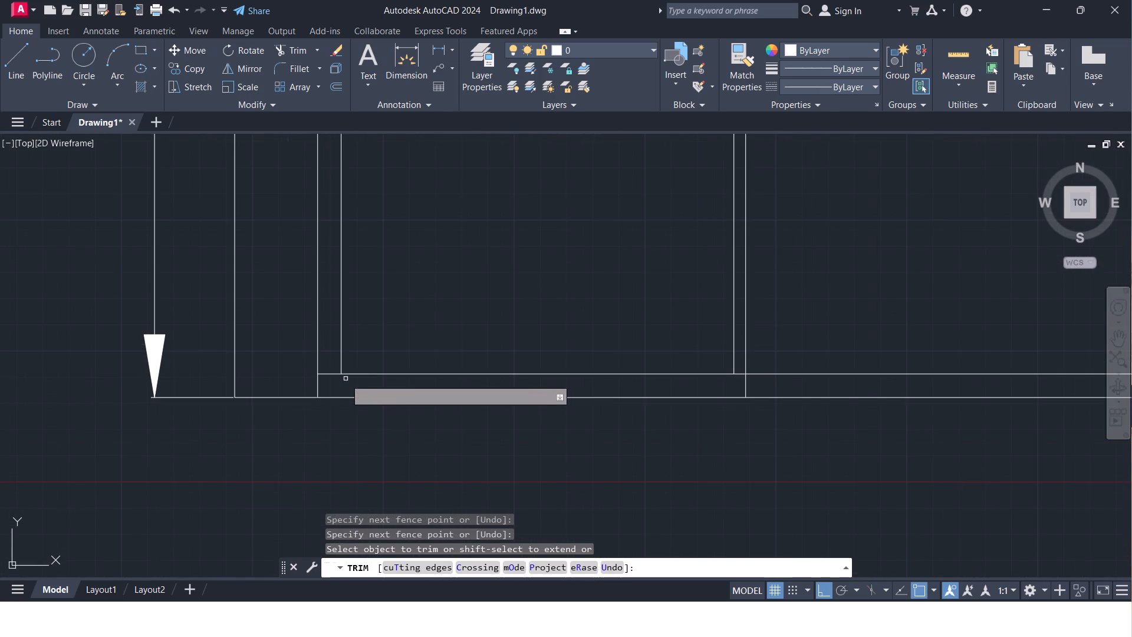
scroll(465, 377, "down", 5)
scroll(466, 379, "up", 1)
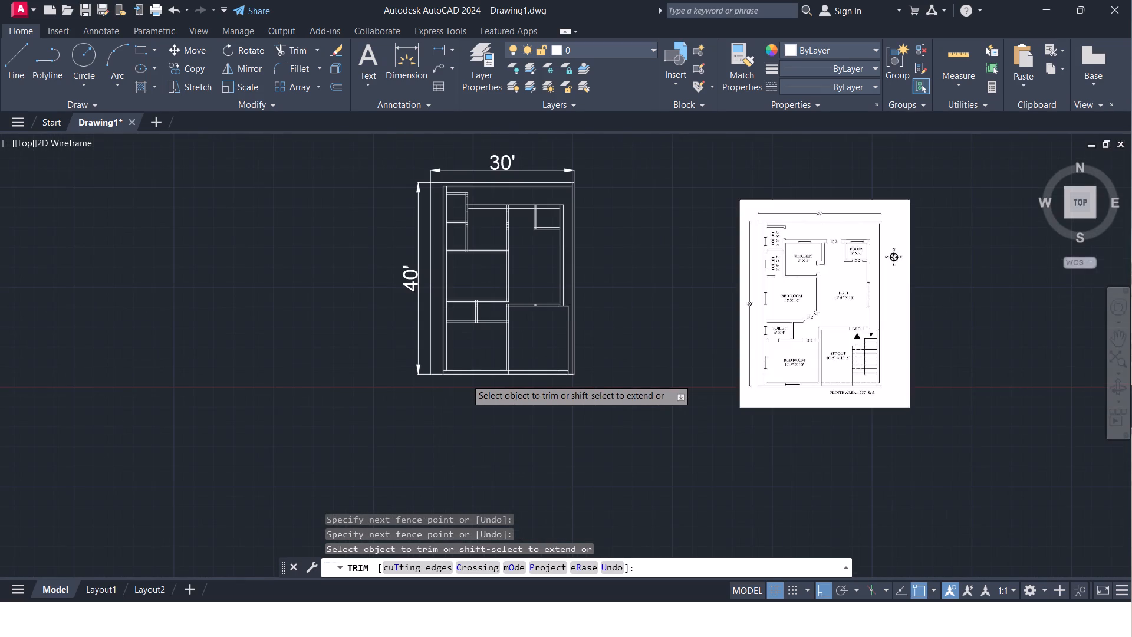
scroll(454, 383, "up", 1)
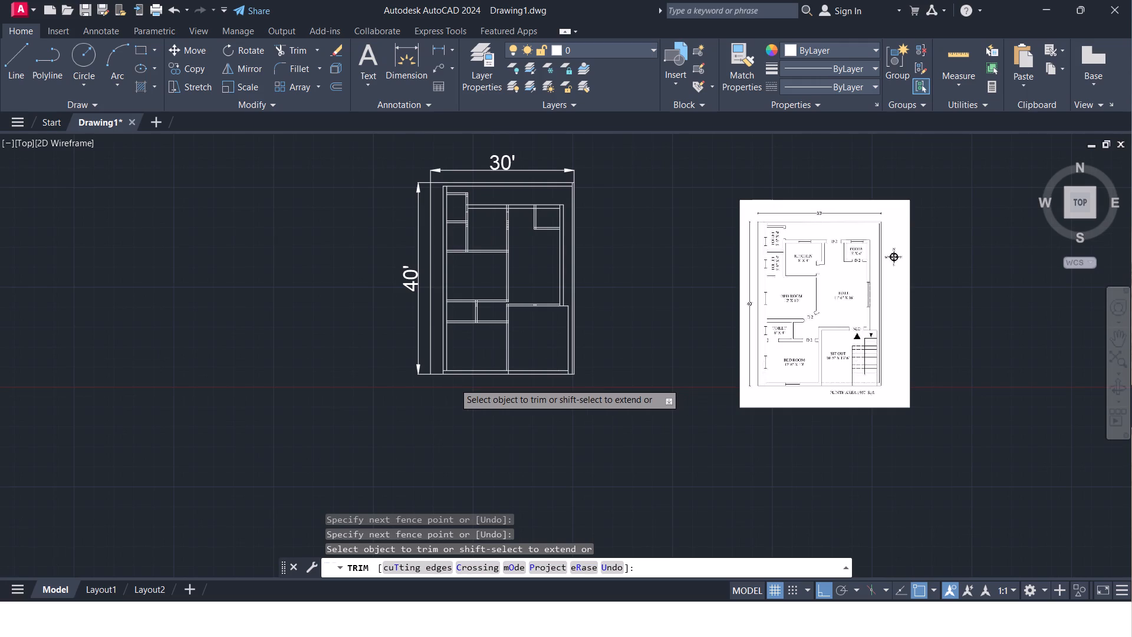
scroll(434, 375, "up", 2)
left_click(440, 346)
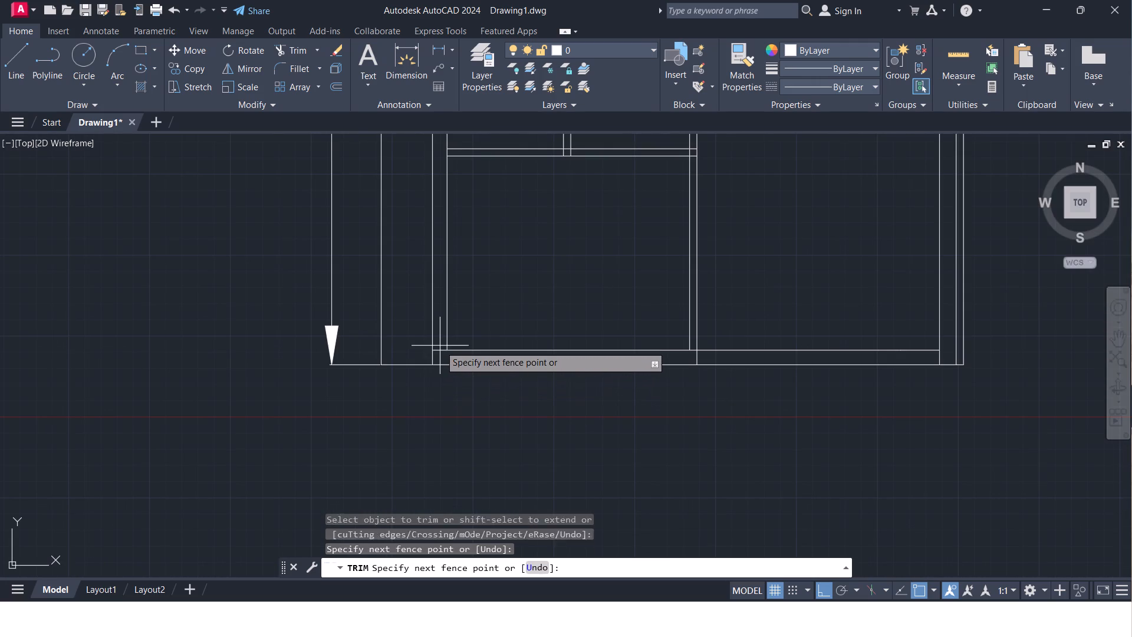
left_click(438, 359)
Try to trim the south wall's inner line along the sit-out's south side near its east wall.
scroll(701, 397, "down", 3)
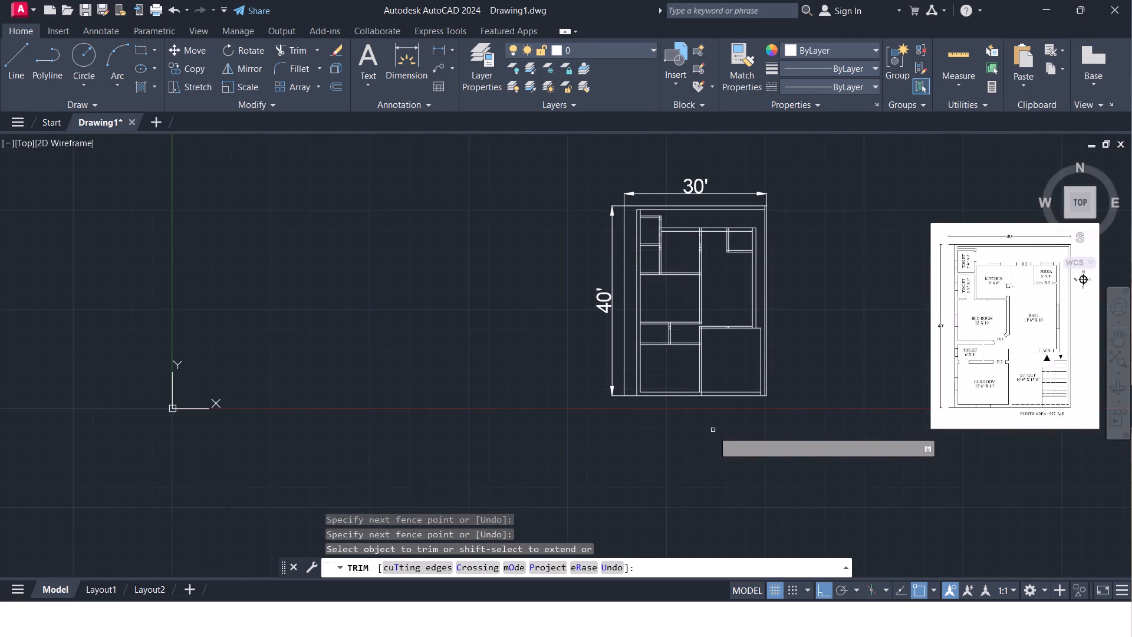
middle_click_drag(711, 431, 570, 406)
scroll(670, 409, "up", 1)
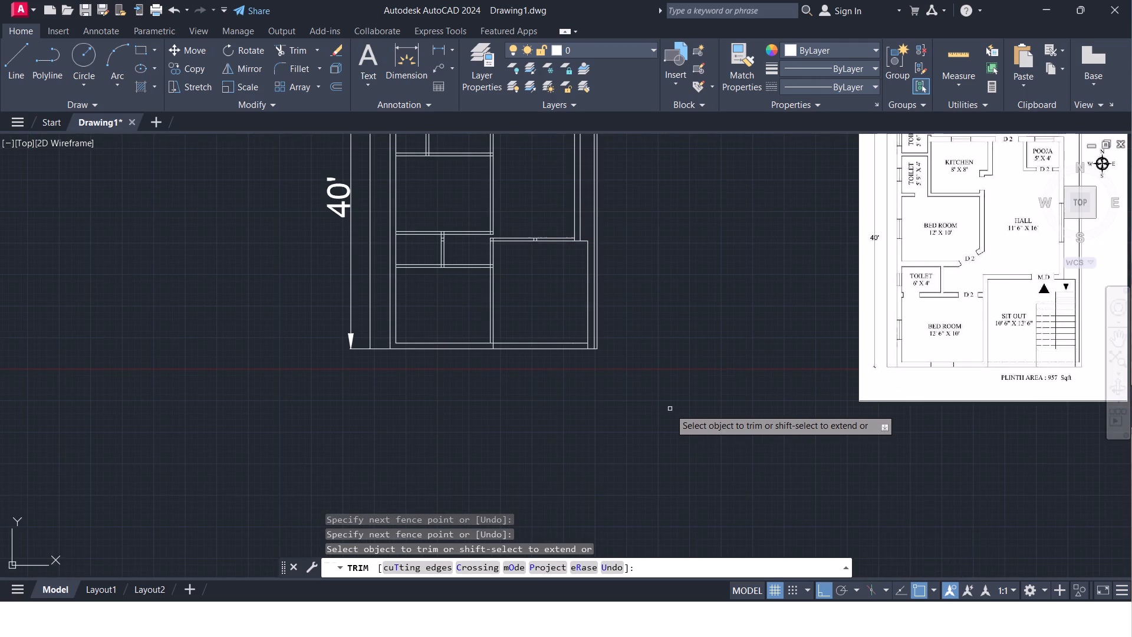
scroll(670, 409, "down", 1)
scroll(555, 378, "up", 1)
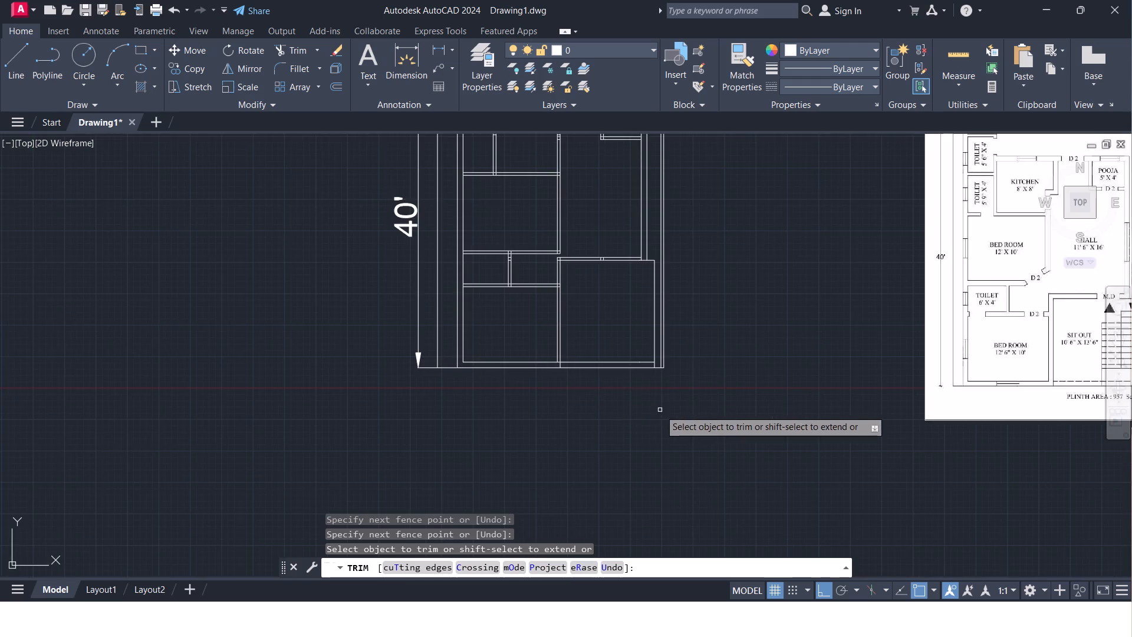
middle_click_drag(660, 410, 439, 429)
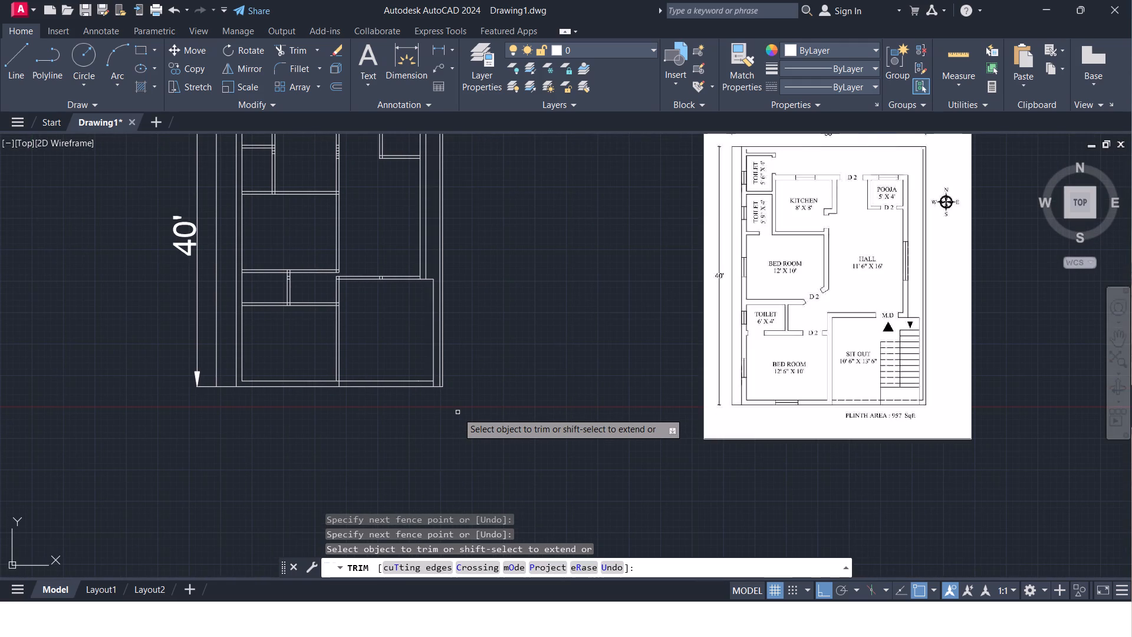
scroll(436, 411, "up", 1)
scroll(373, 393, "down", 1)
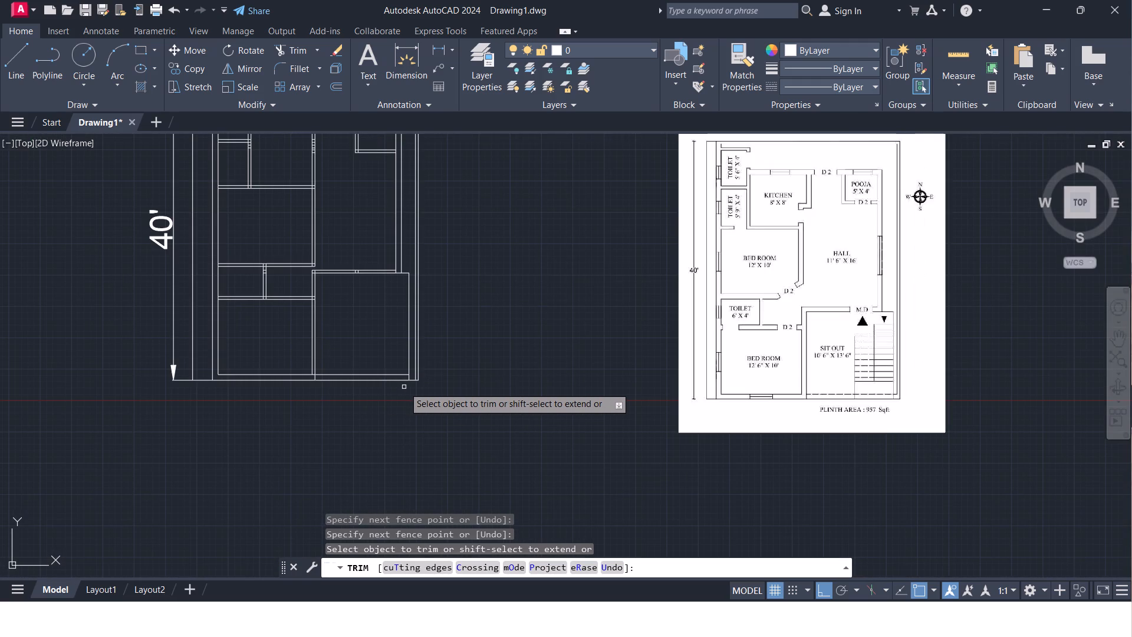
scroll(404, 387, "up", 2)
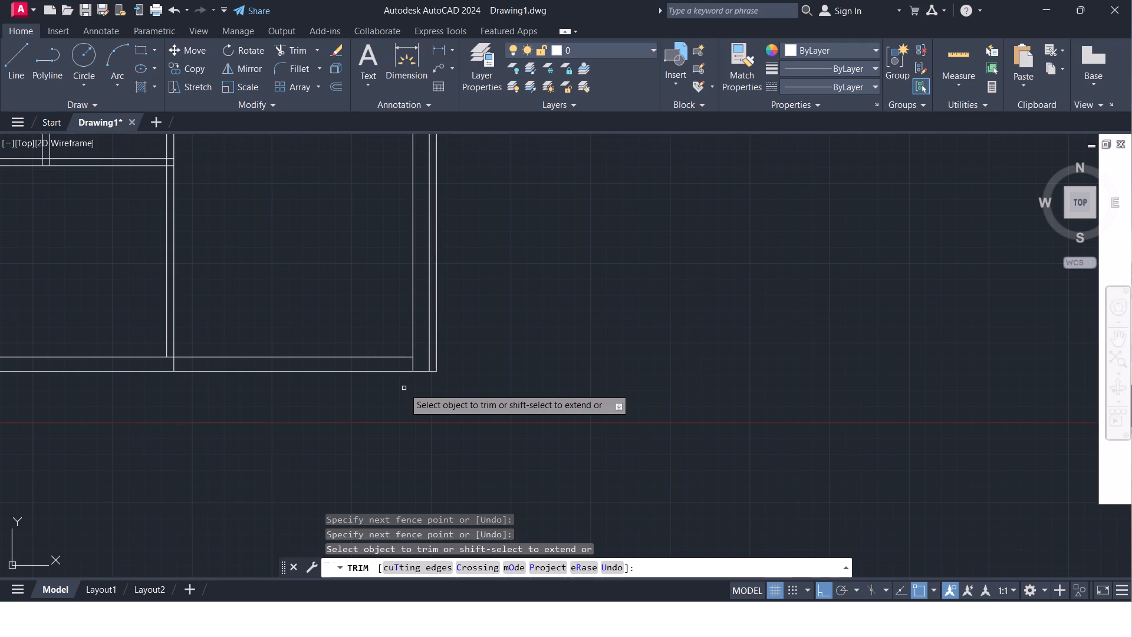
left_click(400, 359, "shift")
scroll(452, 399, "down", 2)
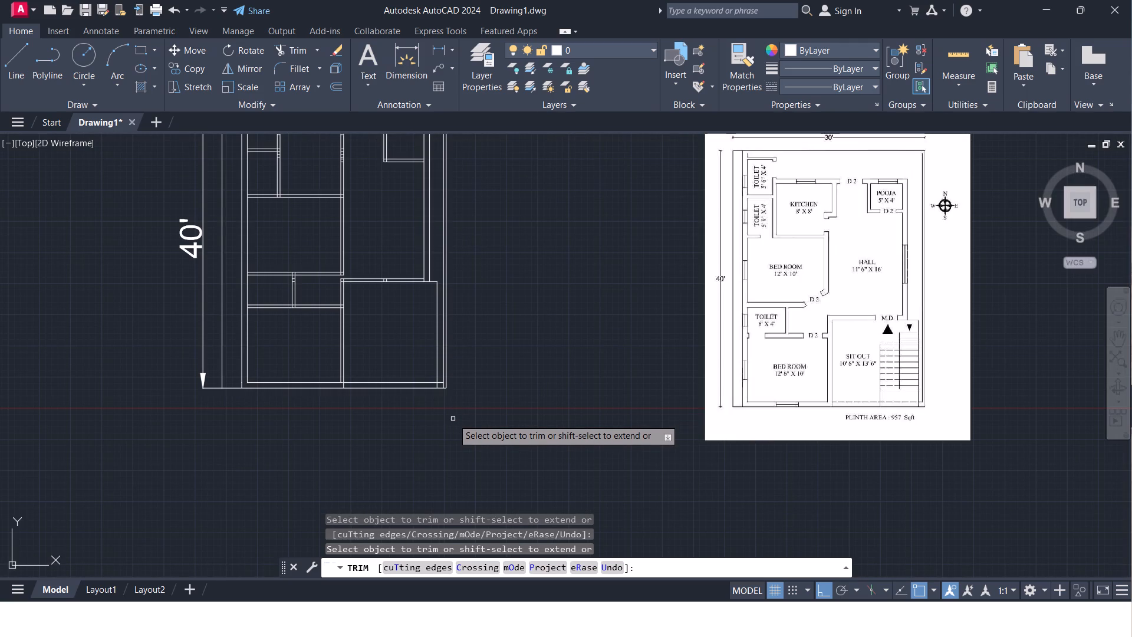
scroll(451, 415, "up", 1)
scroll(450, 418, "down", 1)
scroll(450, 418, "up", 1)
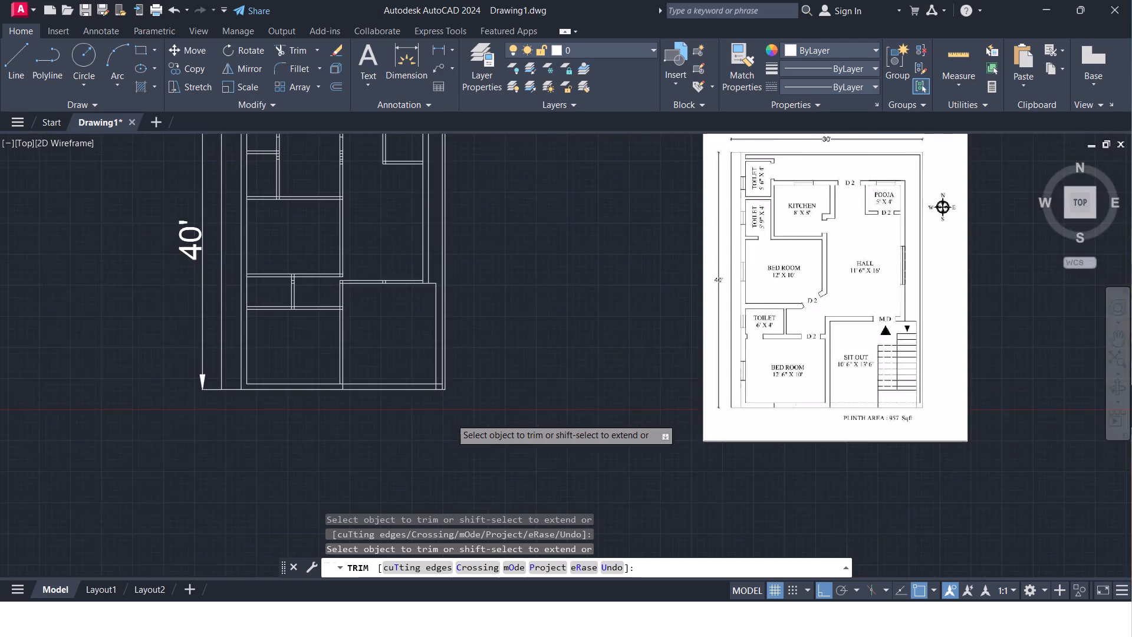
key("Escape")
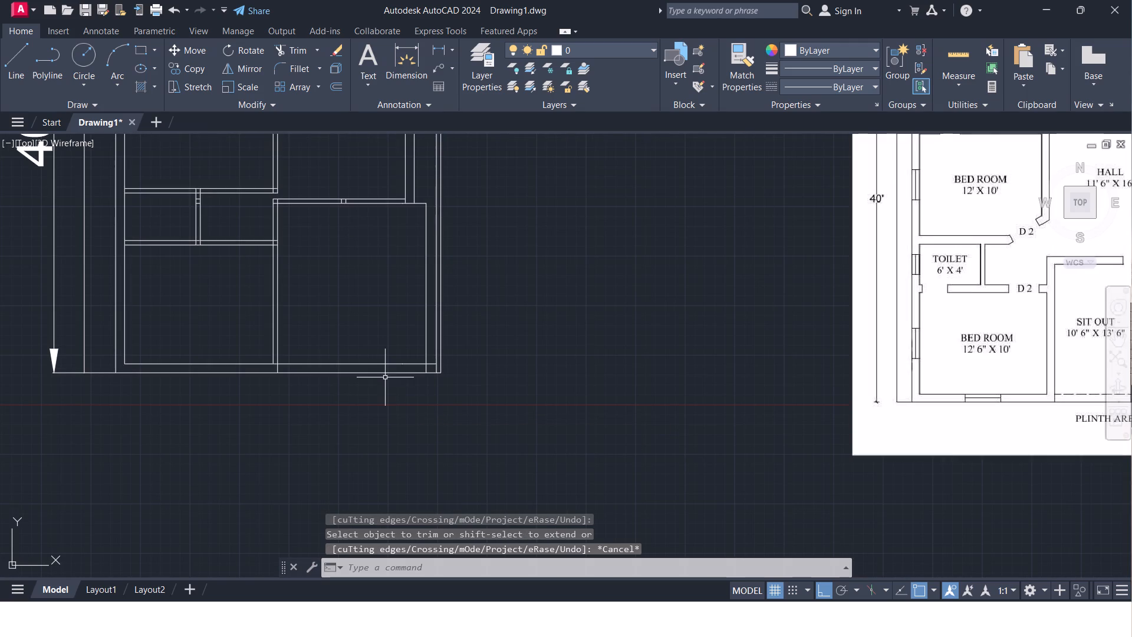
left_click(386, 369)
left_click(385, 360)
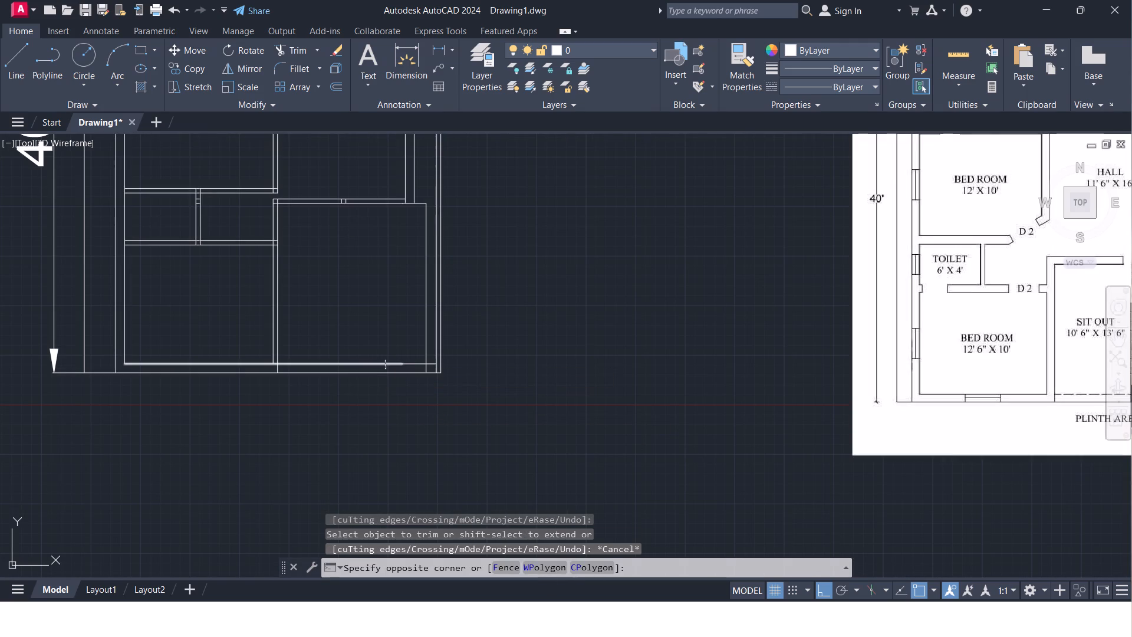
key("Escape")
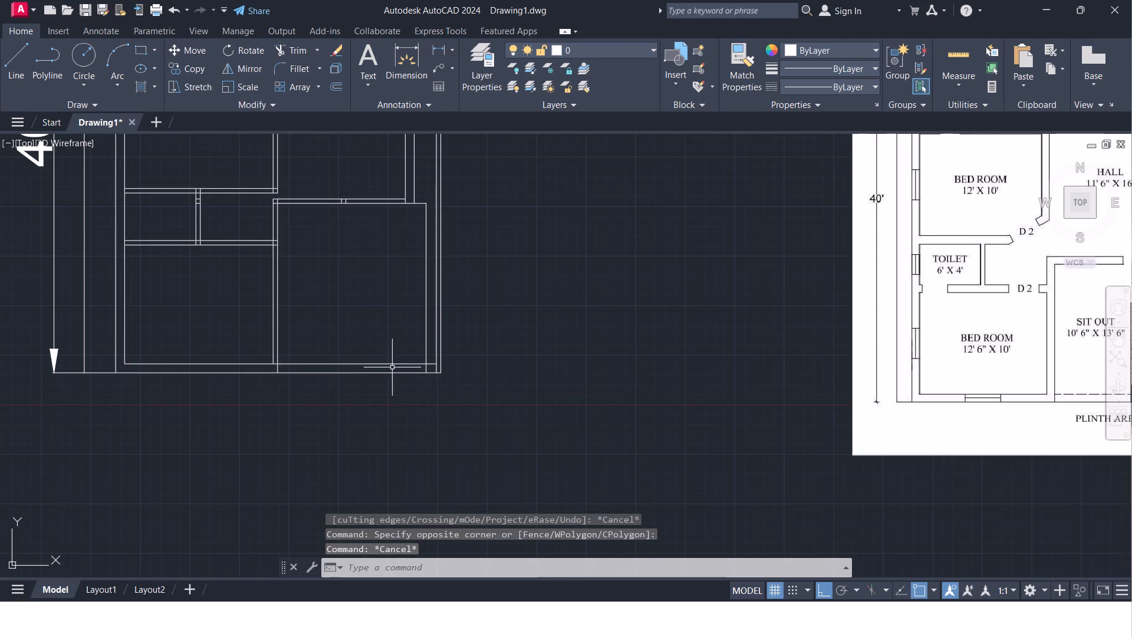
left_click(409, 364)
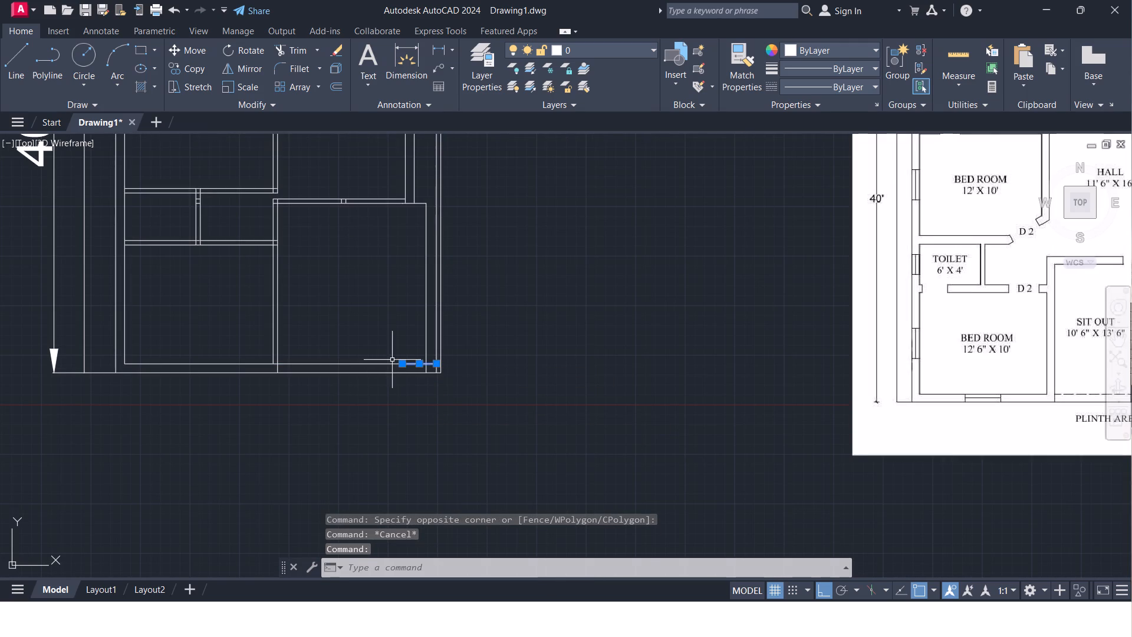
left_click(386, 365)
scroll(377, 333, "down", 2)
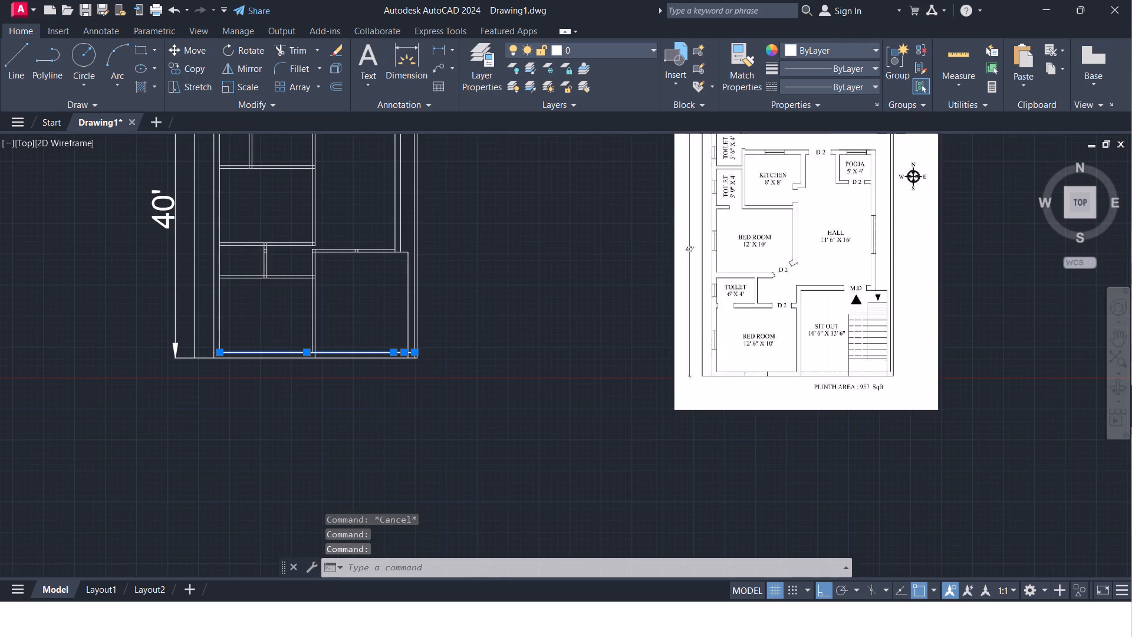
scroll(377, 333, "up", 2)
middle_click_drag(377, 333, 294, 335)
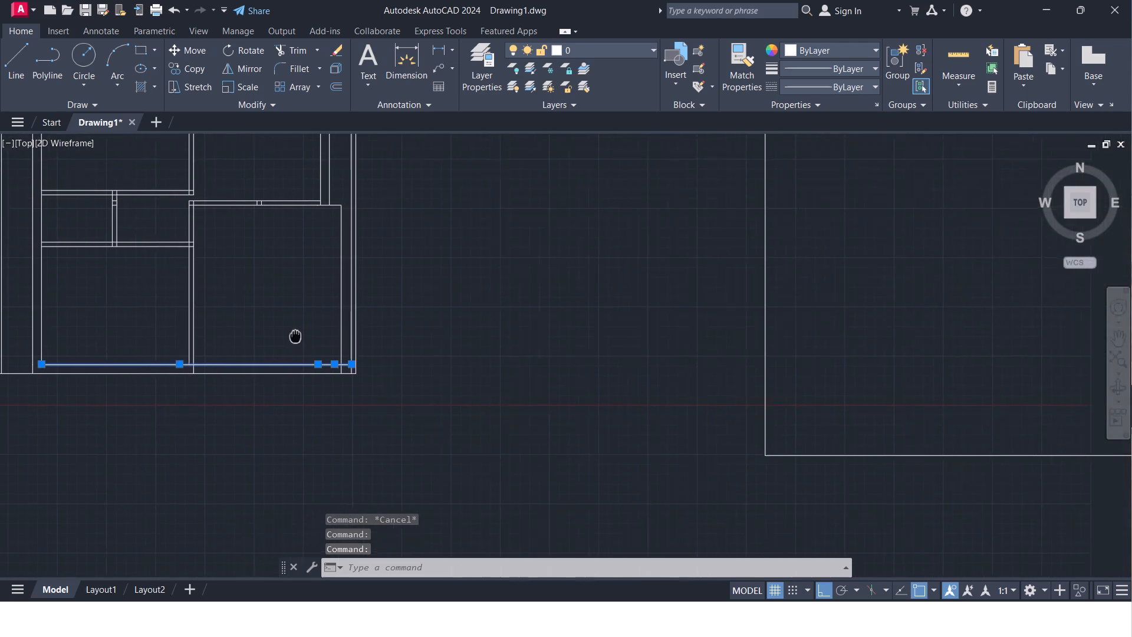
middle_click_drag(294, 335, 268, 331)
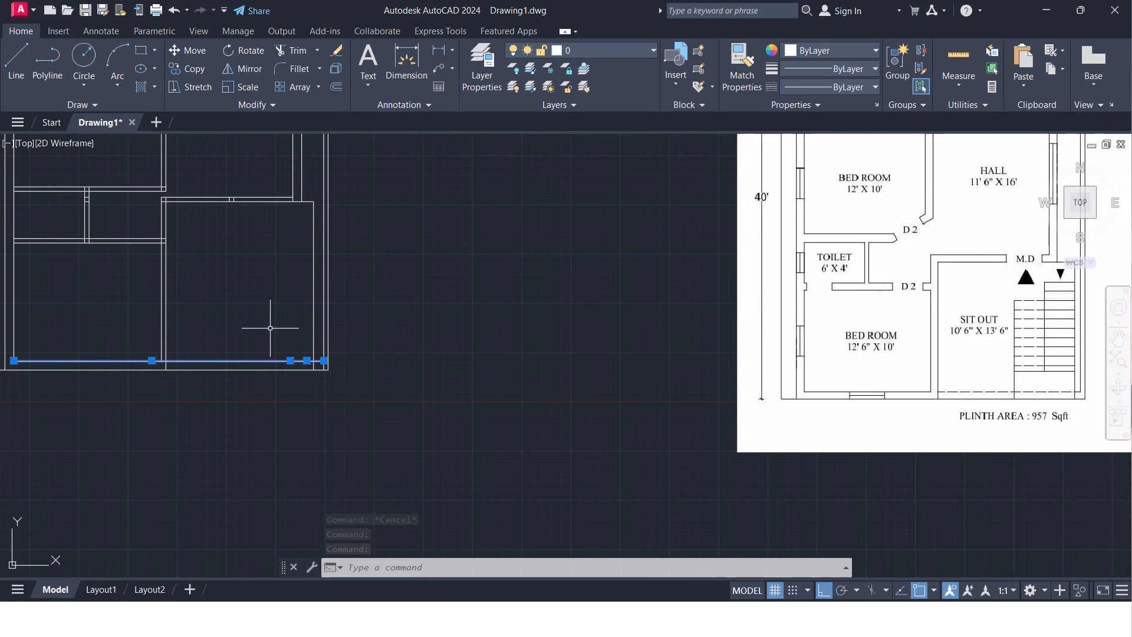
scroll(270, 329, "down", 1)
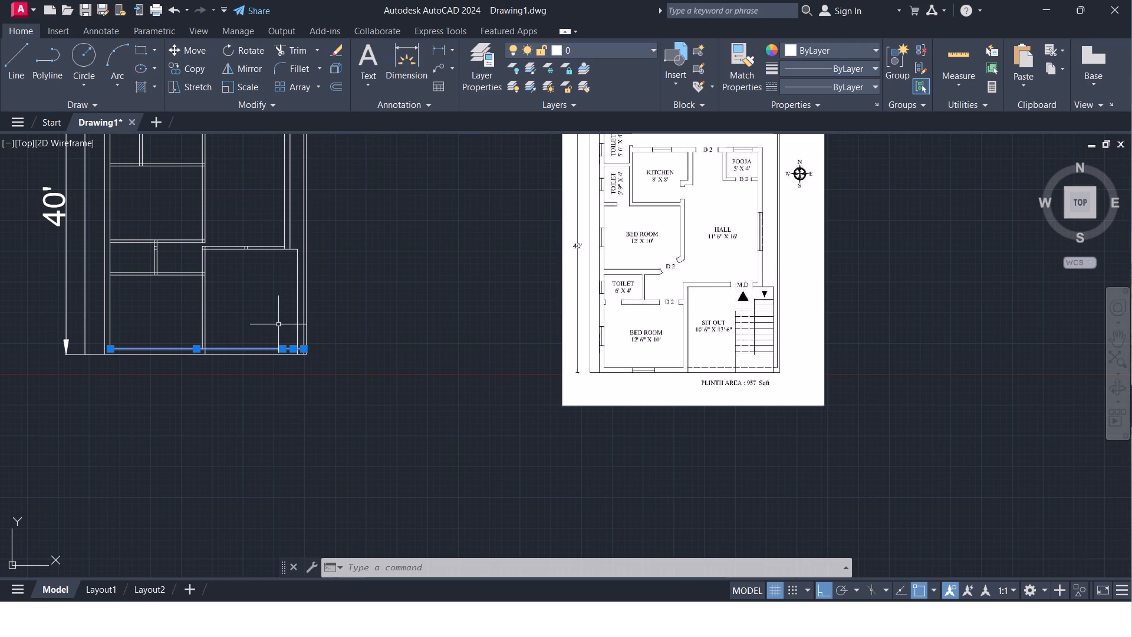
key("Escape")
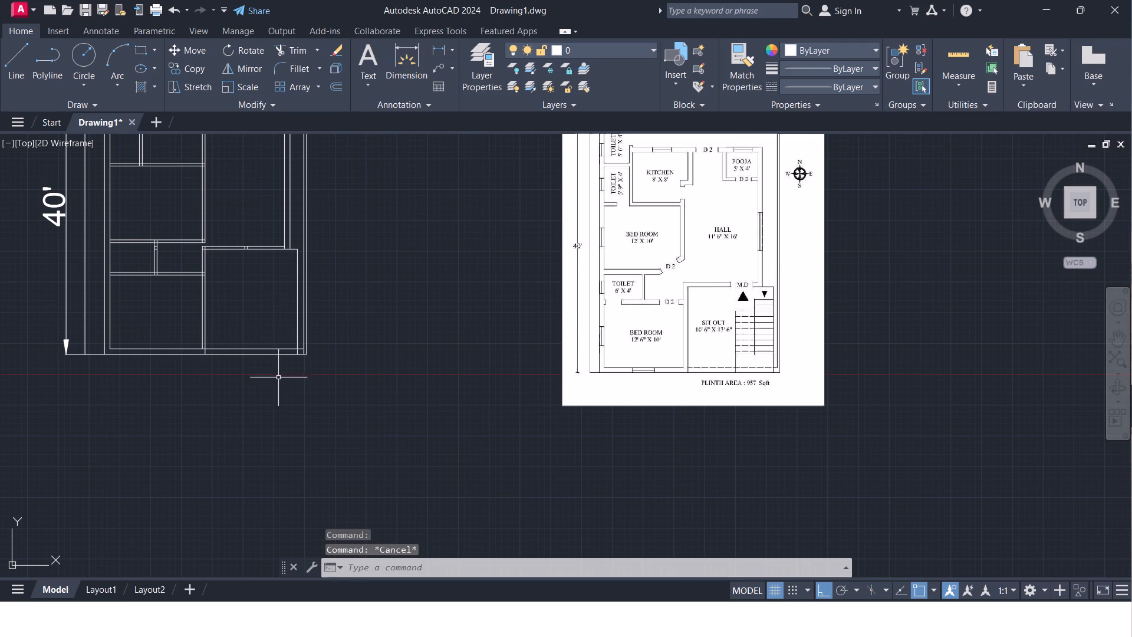
Trim the south wall's inner line between the south bedroom's east wall and the sit-out's east line.
scroll(269, 387, "up", 2)
middle_click_drag(248, 343, 245, 398)
scroll(246, 388, "down", 1)
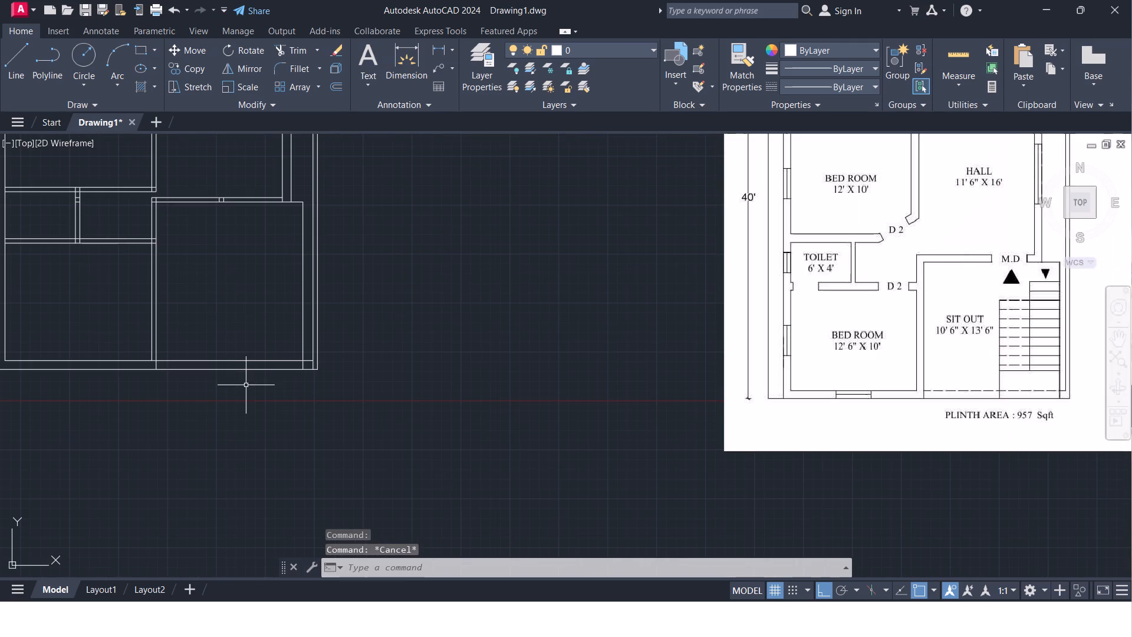
key("t")
key("r")
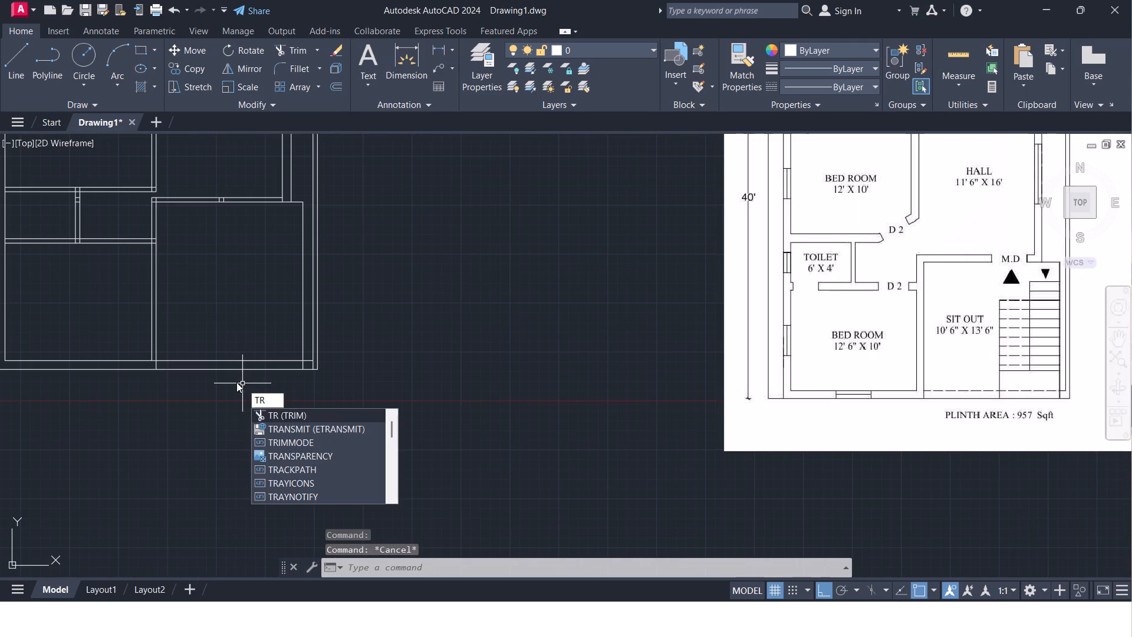
key("Return")
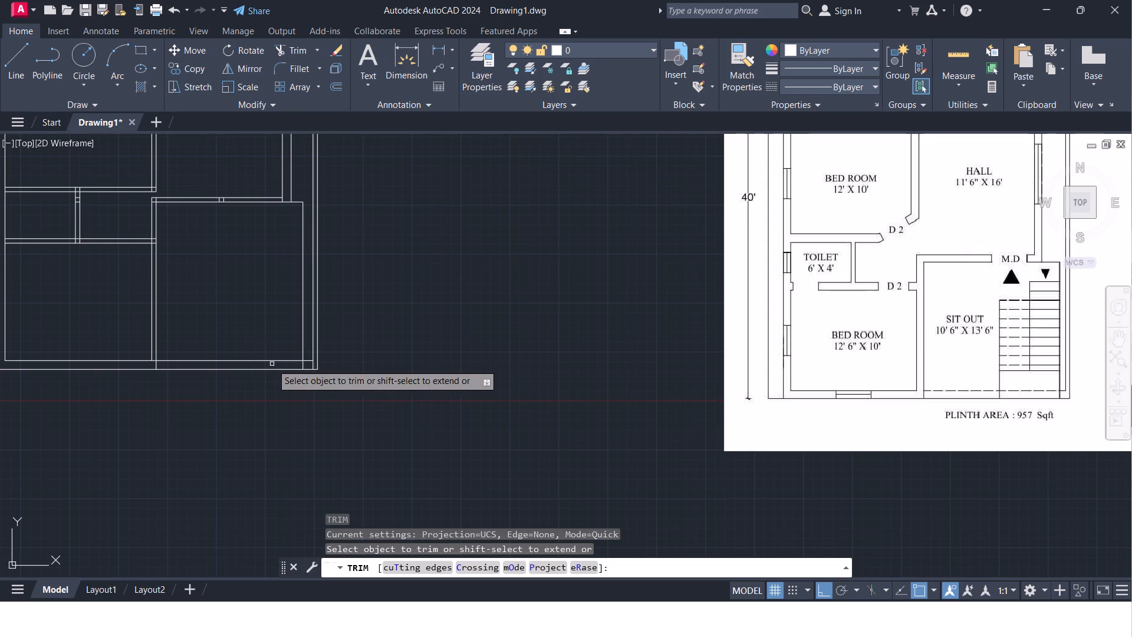
left_click(272, 364)
left_click(271, 353)
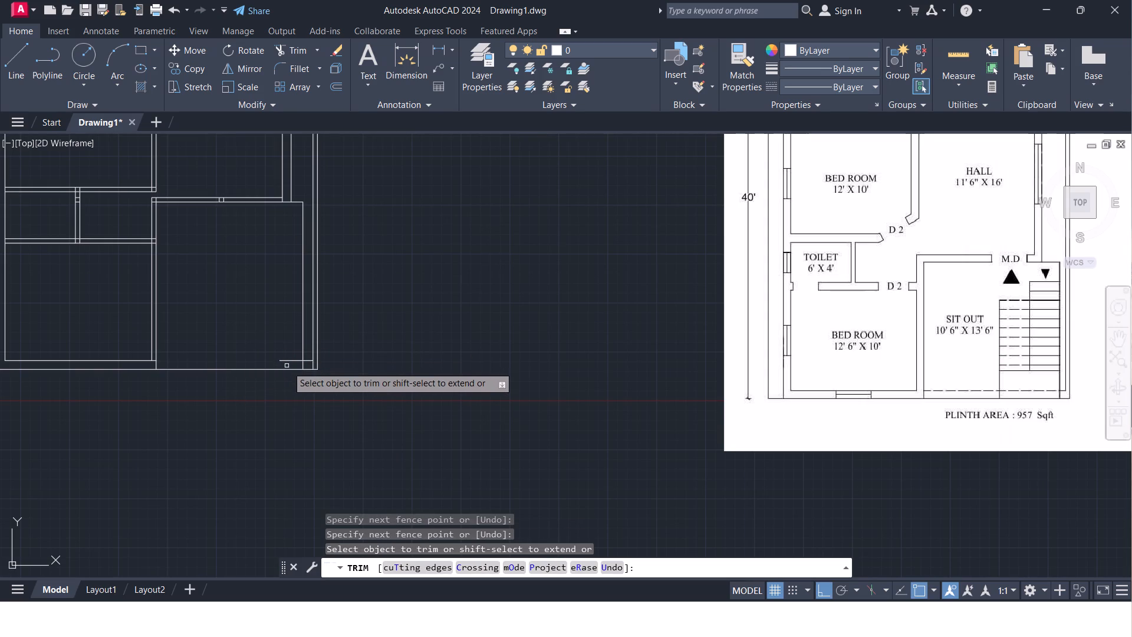
left_click(289, 365)
left_click(291, 350)
scroll(289, 365, "down", 2)
scroll(295, 387, "up", 1)
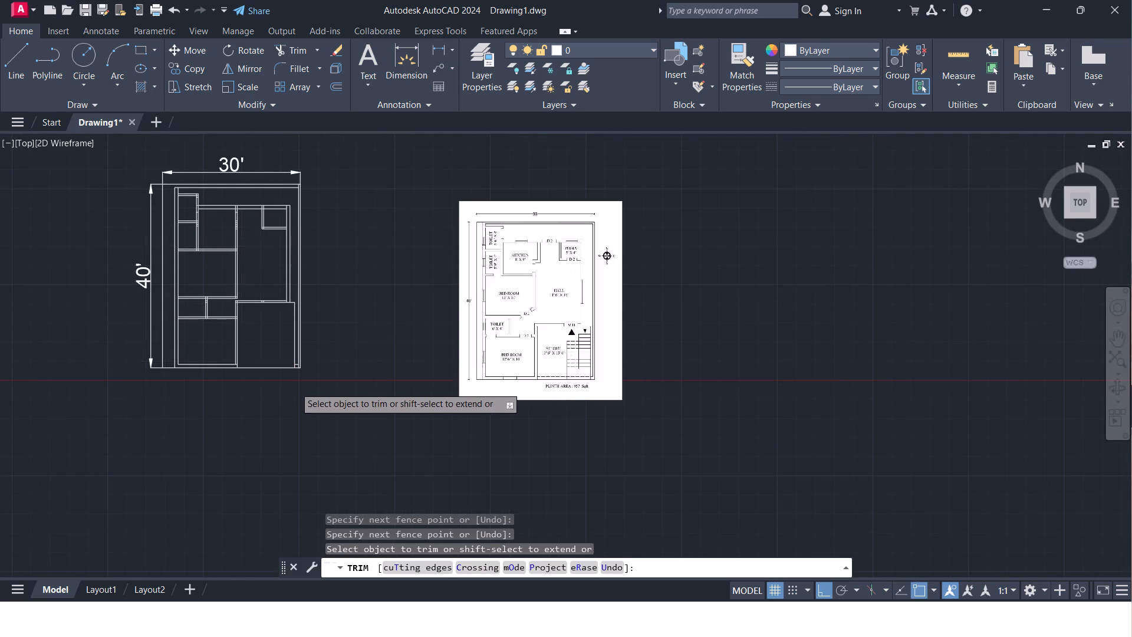
middle_click_drag(295, 387, 243, 390)
scroll(252, 366, "up", 1)
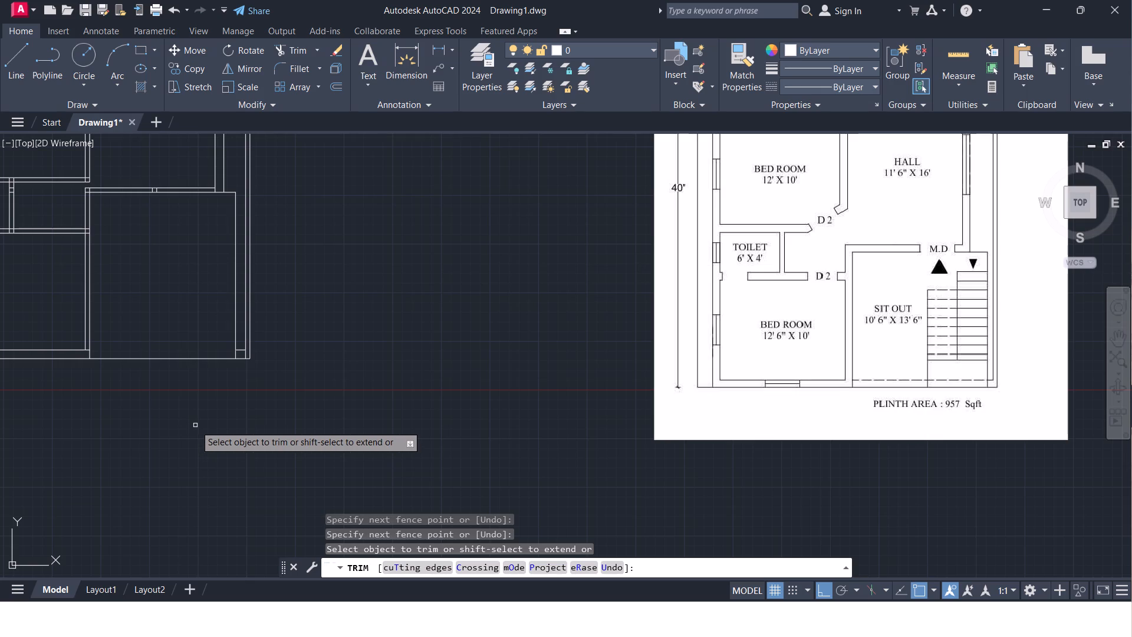
key("Escape")
Draw a straight line along the sit-out's south side, from the south bedroom's east wall to the sit-out's east line.
key("l")
key("Return")
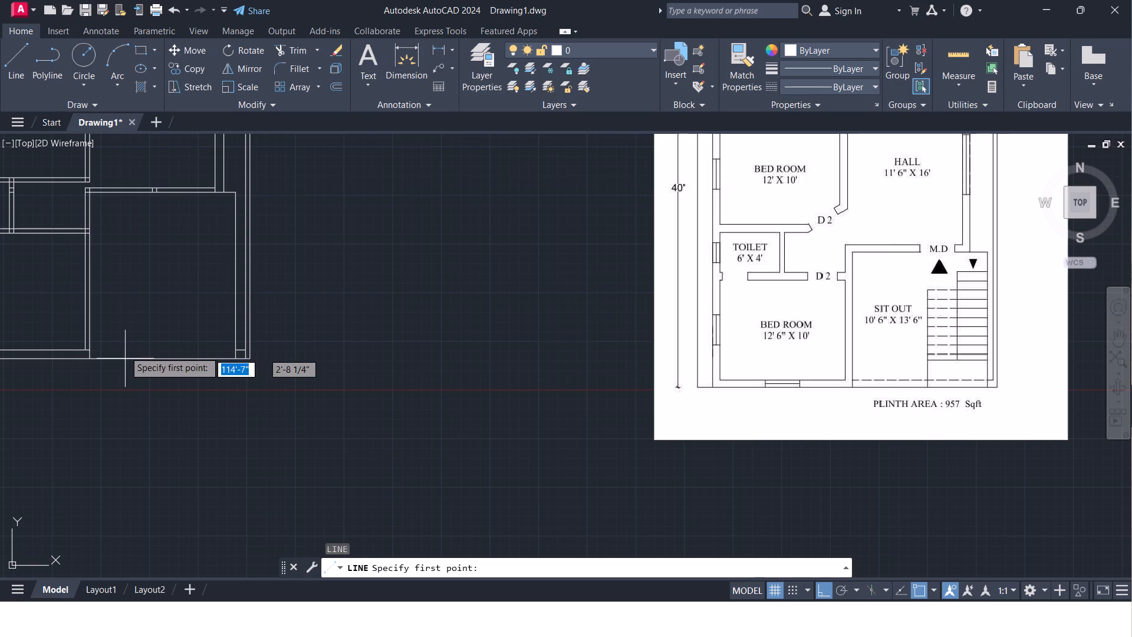
left_click(91, 351)
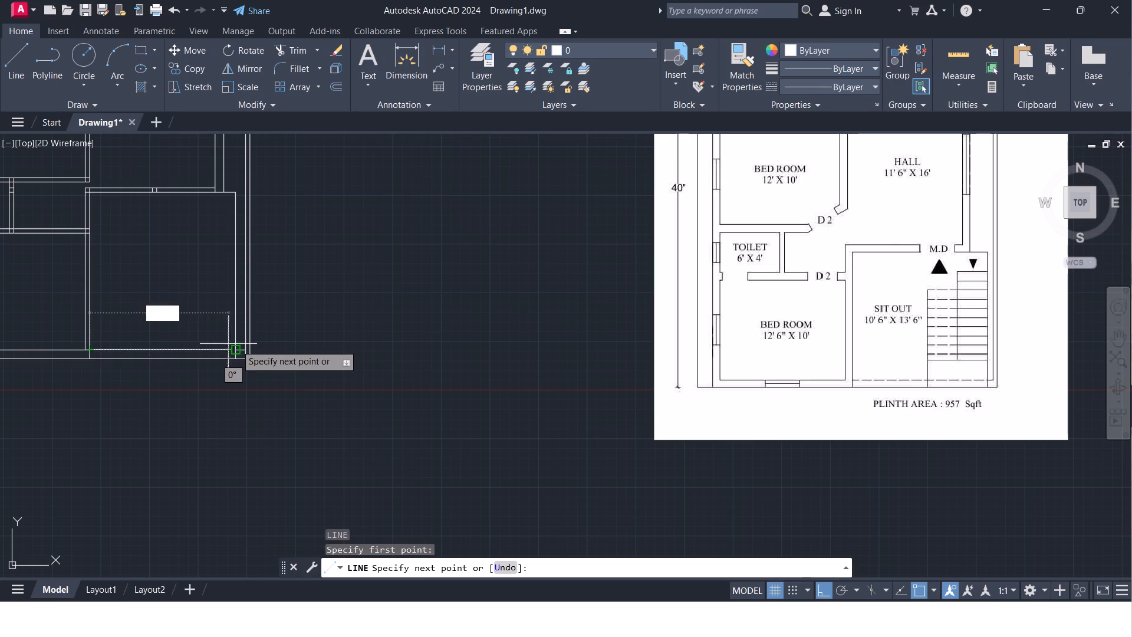
left_click(234, 352)
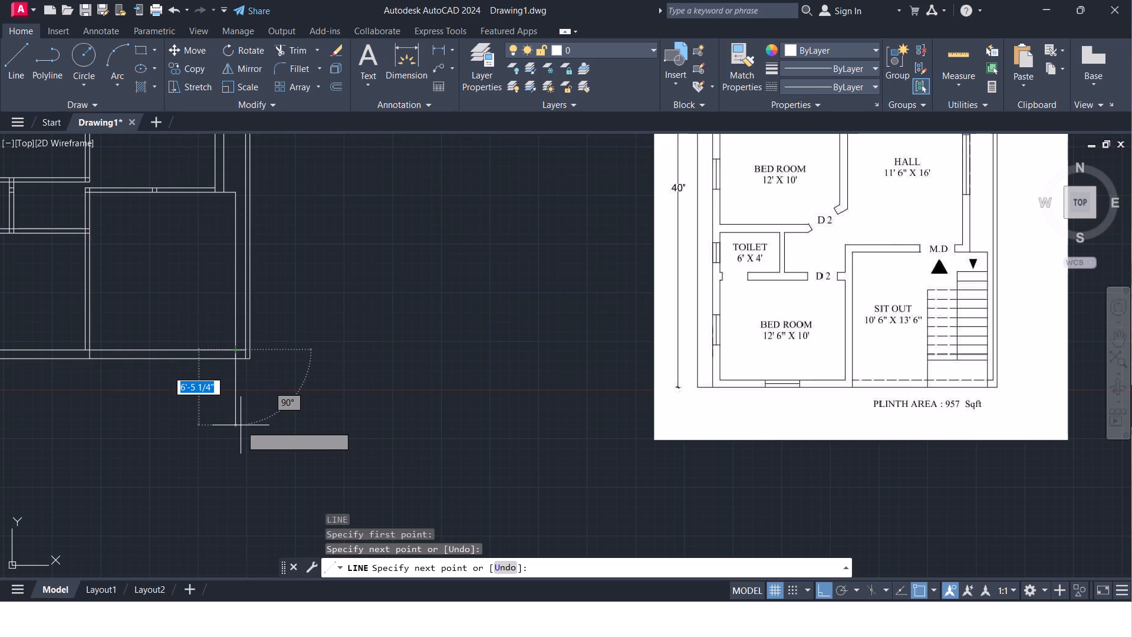
key("Escape")
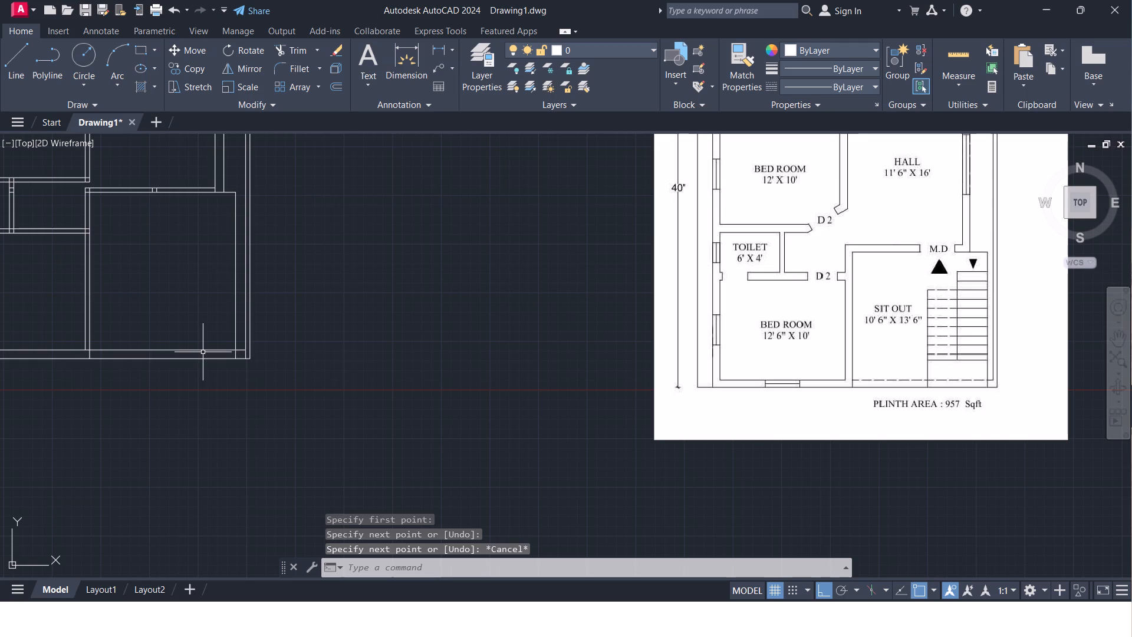
Load the ACAD_ISO03W100 (ISO dash space) linetype into the drawing.
left_click(203, 352)
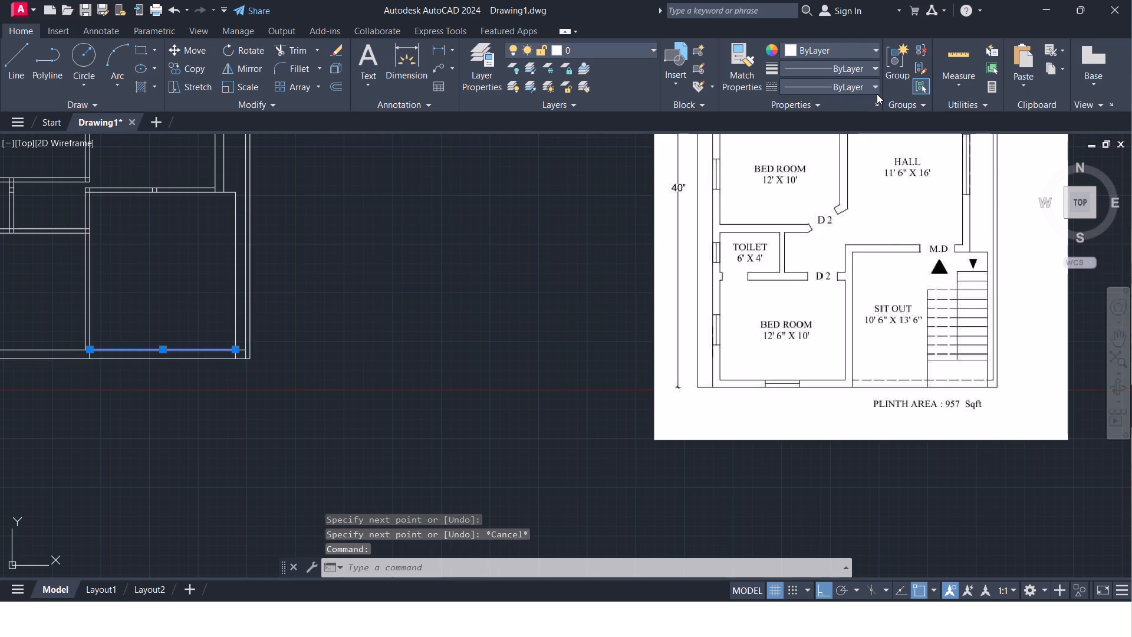
left_click(874, 90)
left_click(855, 155)
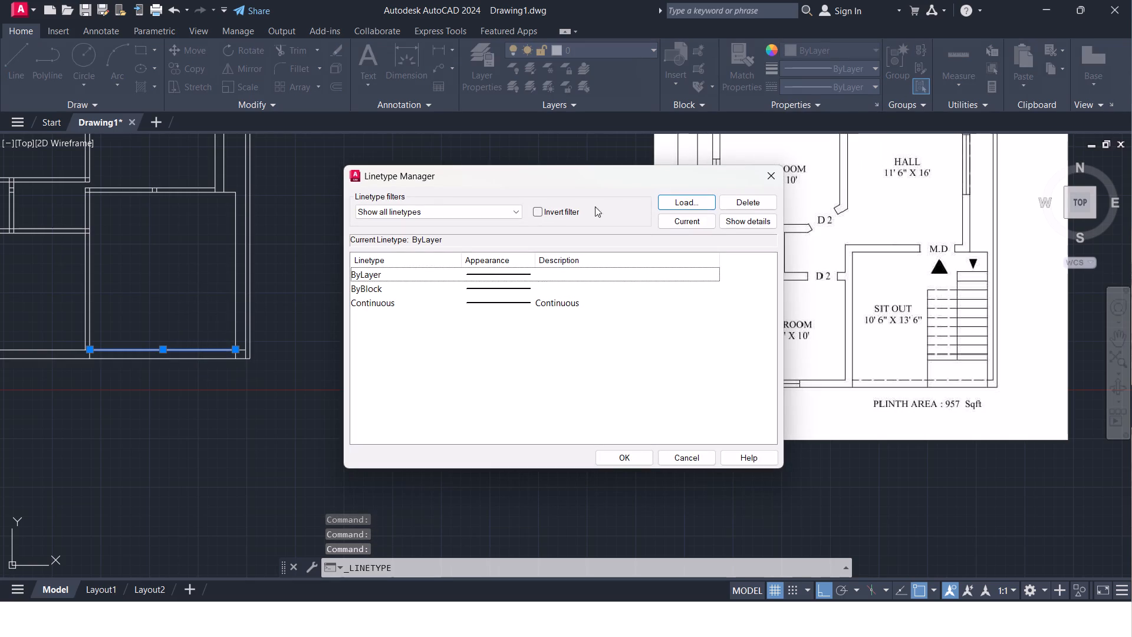
left_click(689, 201)
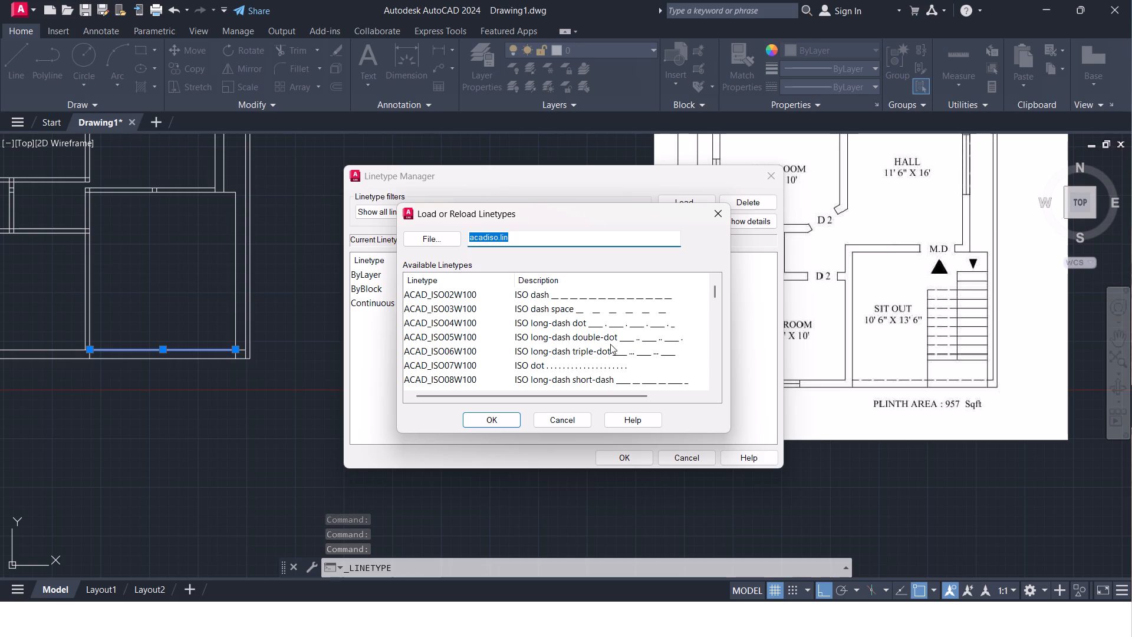
scroll(496, 321, "down", 2)
scroll(550, 339, "up", 3)
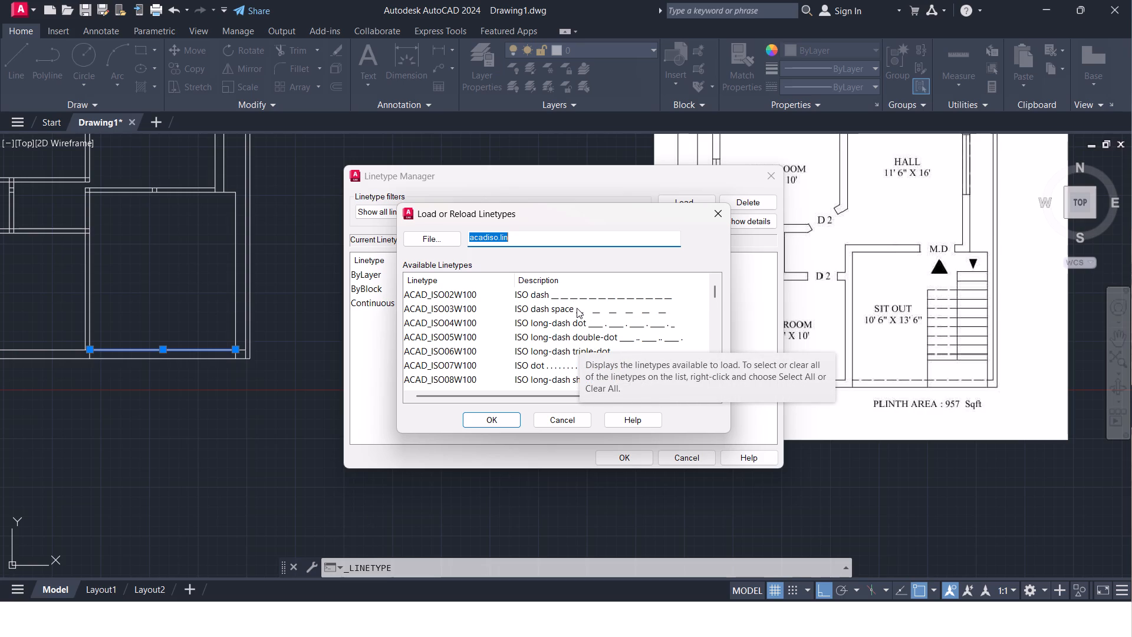
left_click(624, 310)
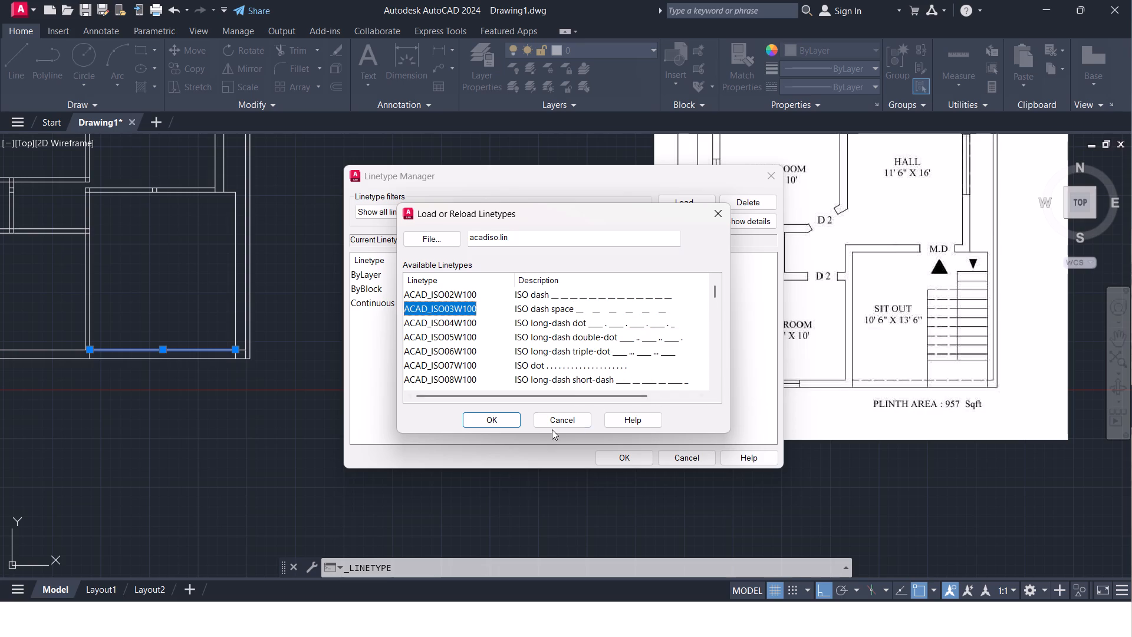
left_click(496, 423)
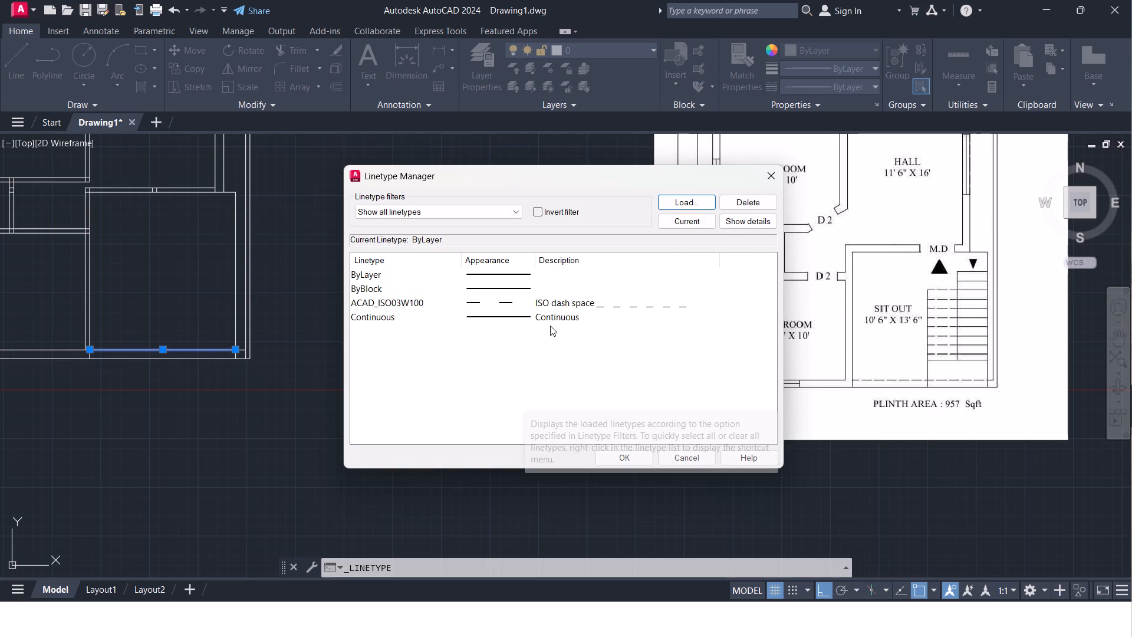
left_click(572, 298)
left_click(624, 455)
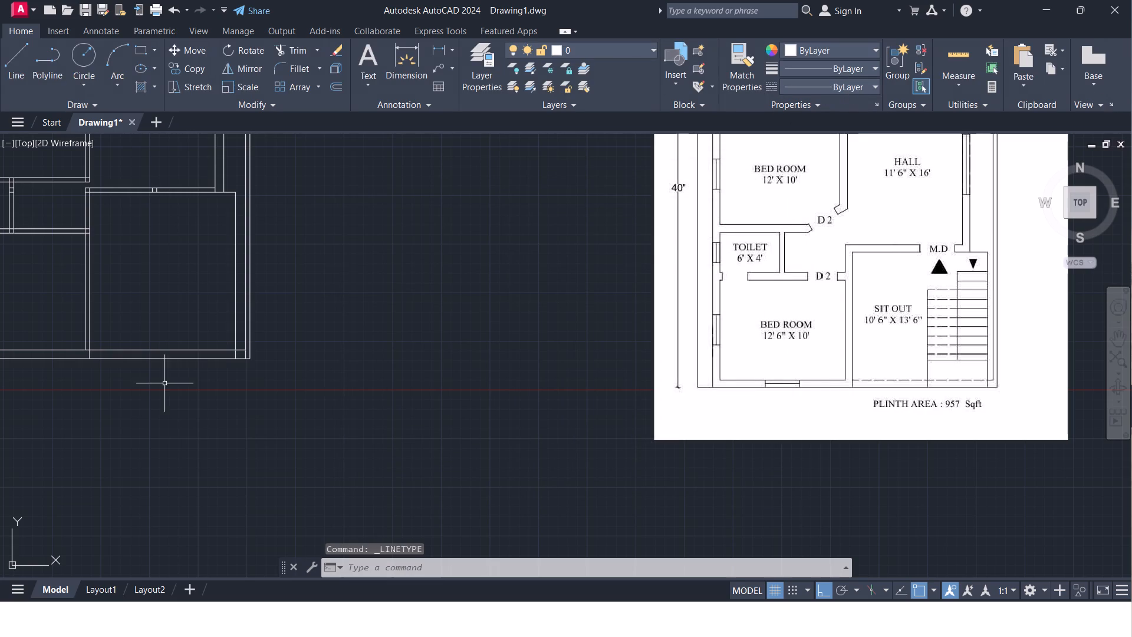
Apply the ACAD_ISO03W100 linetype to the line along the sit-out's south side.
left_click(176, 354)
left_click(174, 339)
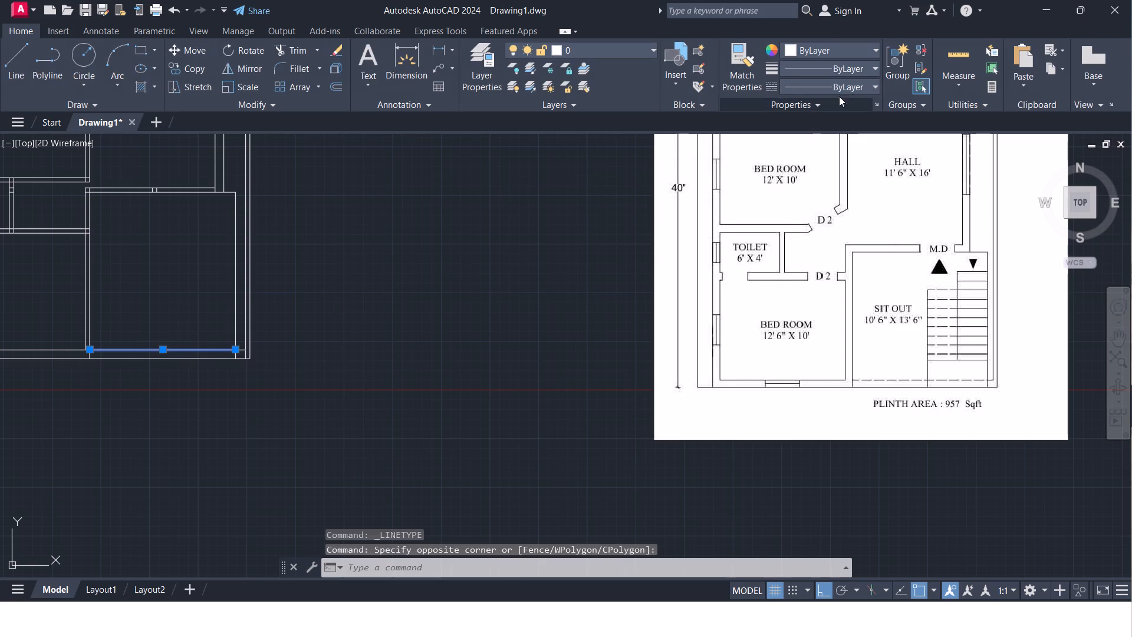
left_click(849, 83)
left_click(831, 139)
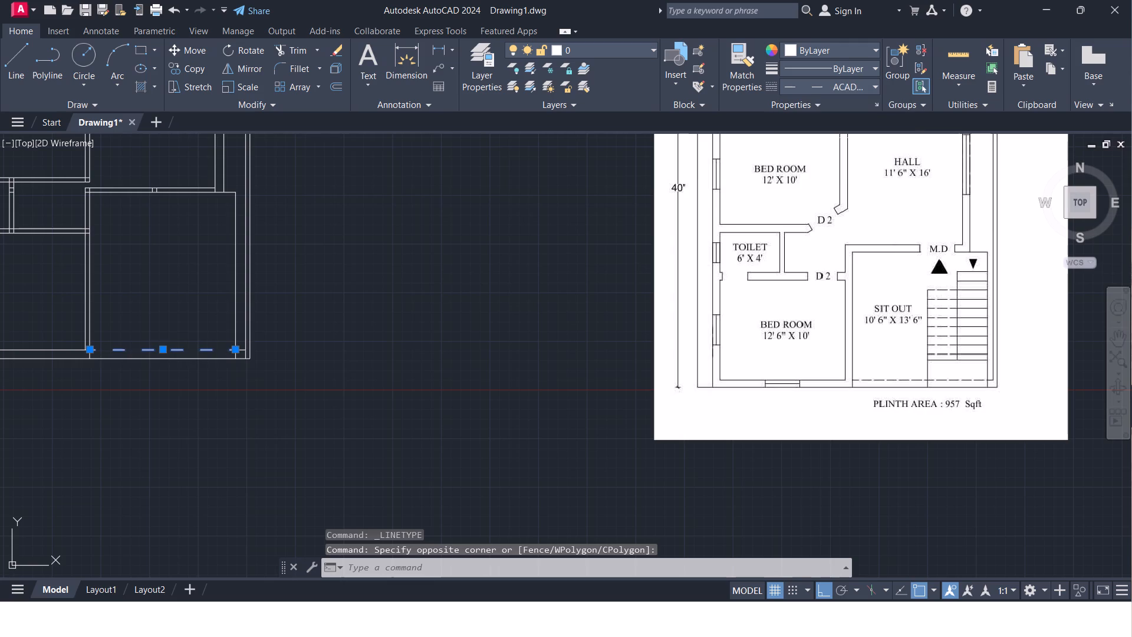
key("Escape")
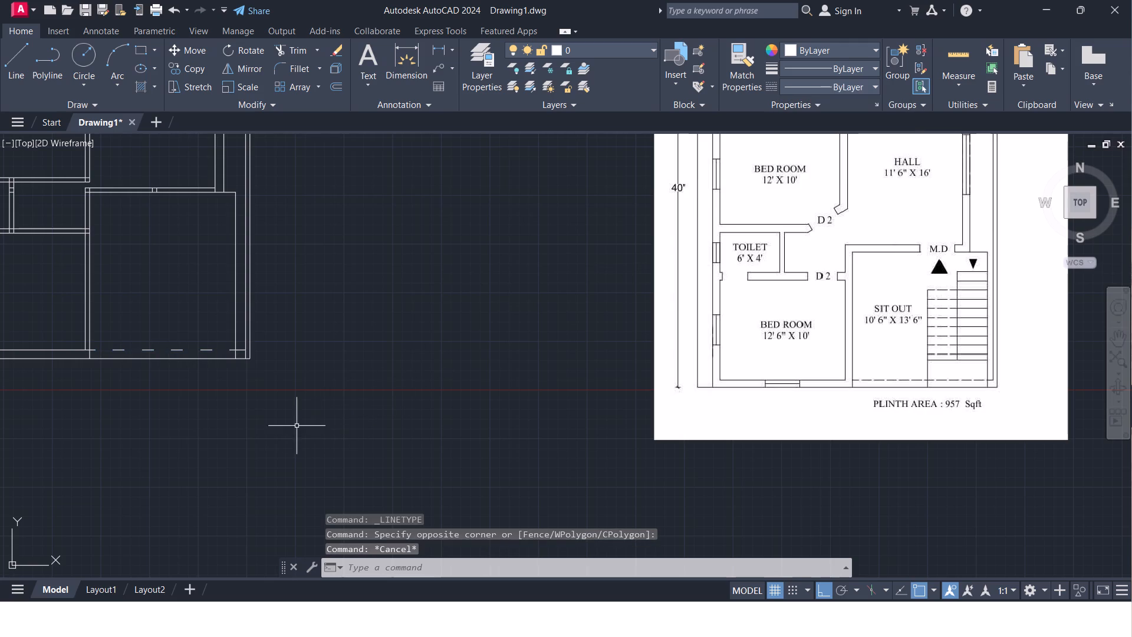
Load the ACAD_ISO02W100 (ISO dash) linetype into the drawing.
scroll(287, 421, "down", 1)
scroll(287, 416, "up", 1)
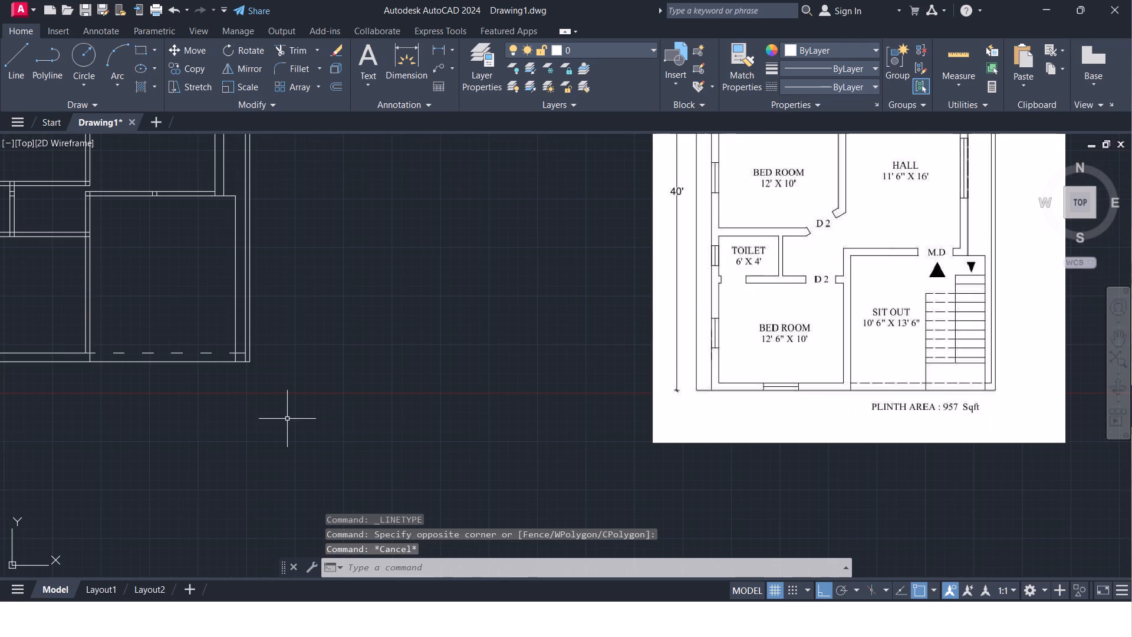
left_click(179, 358)
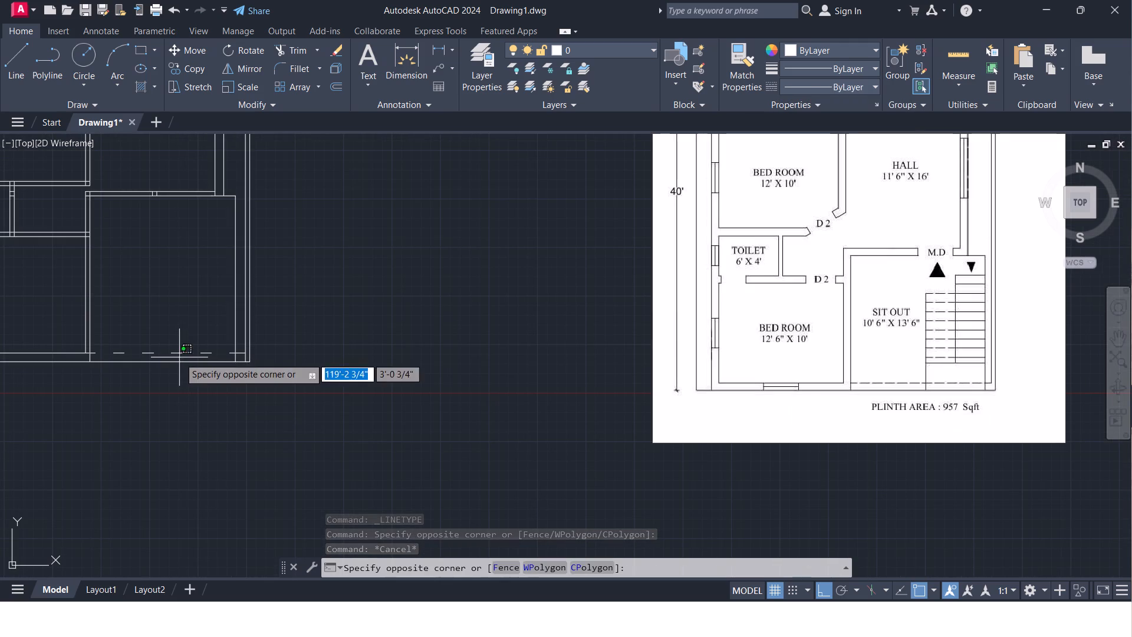
left_click(177, 349)
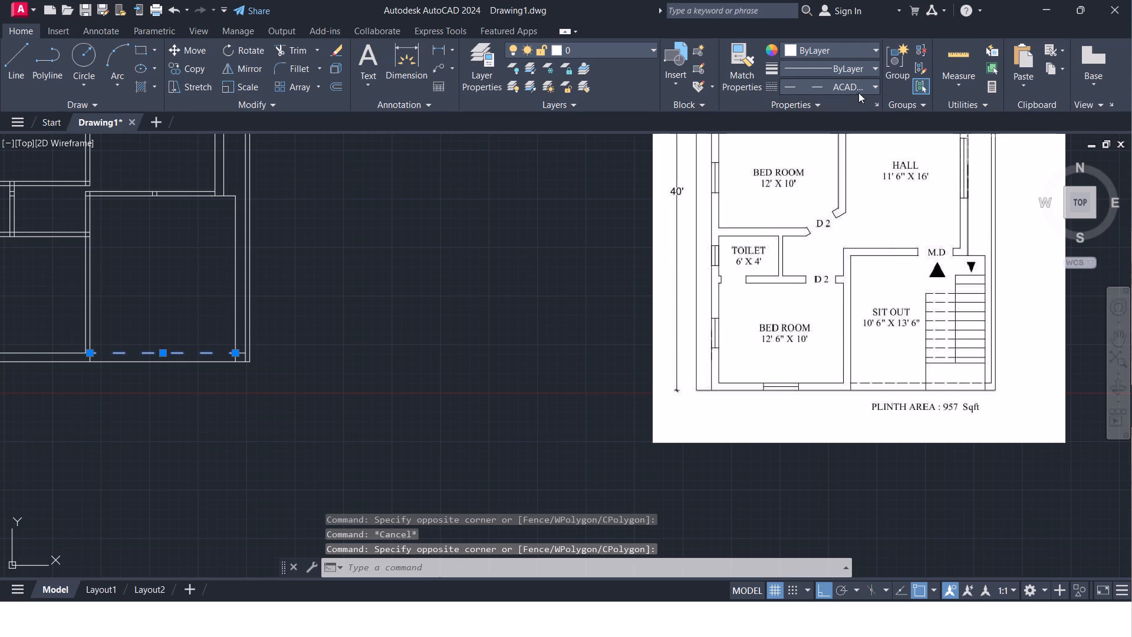
left_click(866, 89)
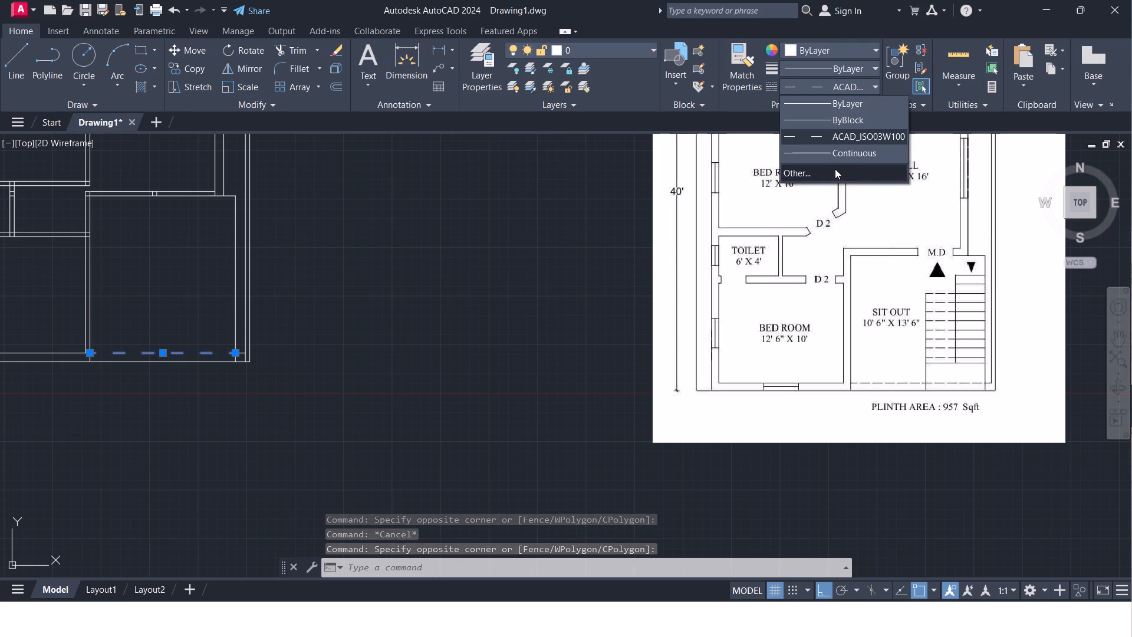
left_click(833, 170)
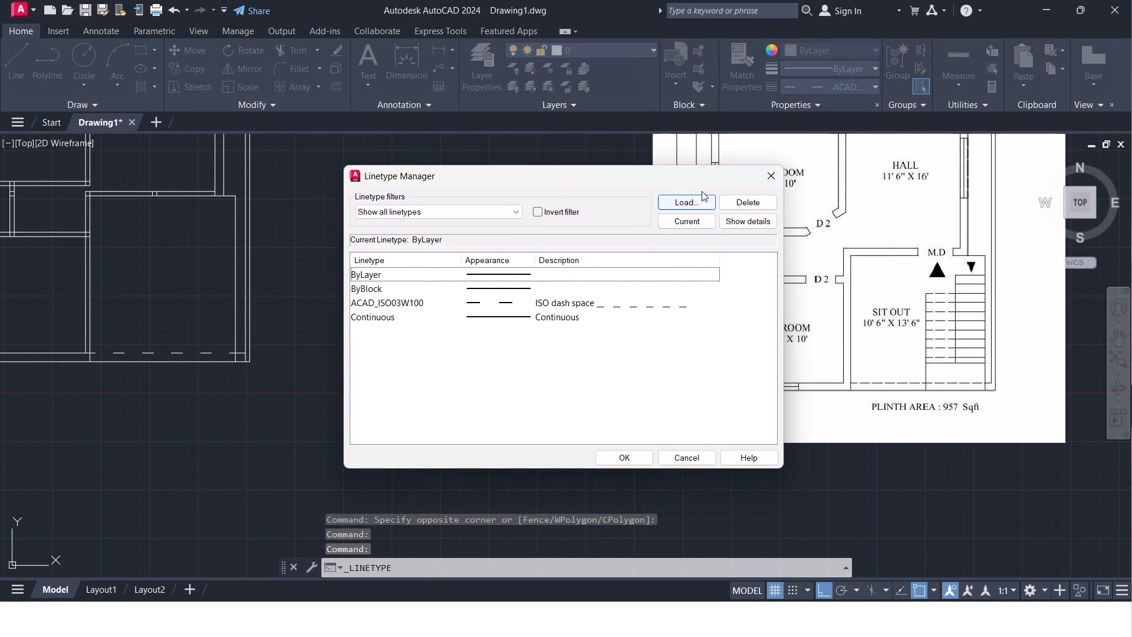
left_click(689, 195)
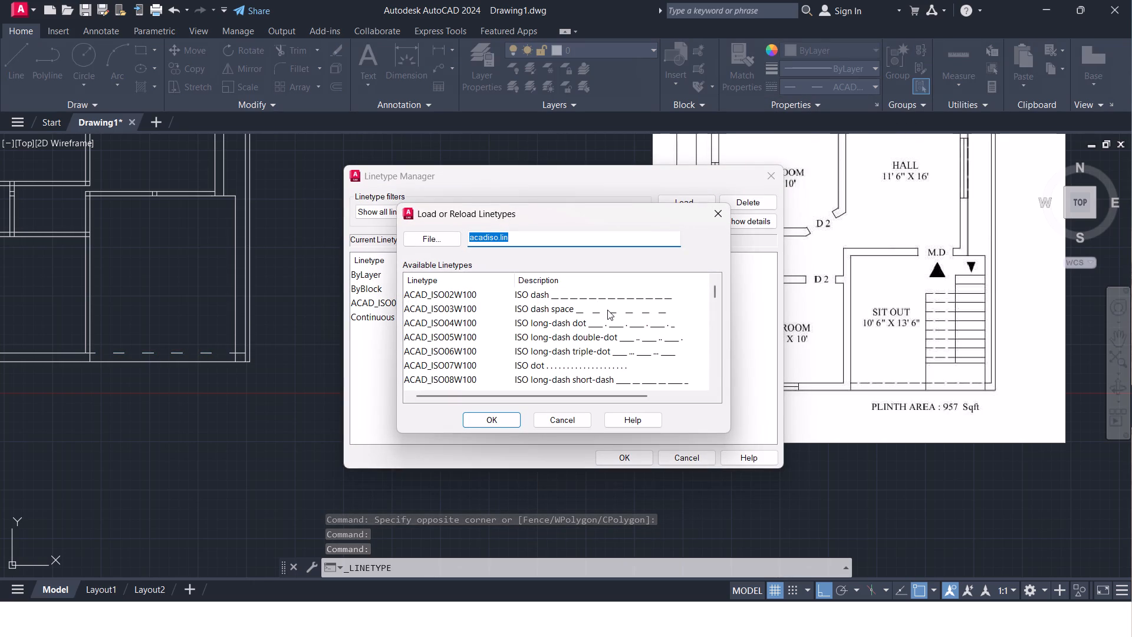
left_click(579, 292)
left_click(496, 421)
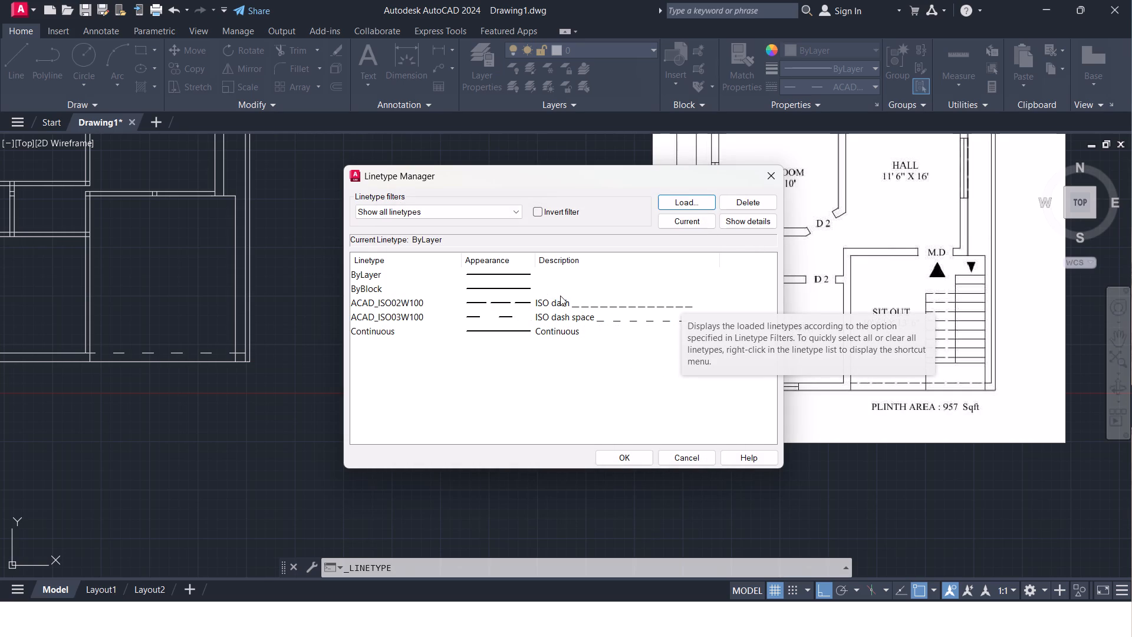
left_click(595, 301)
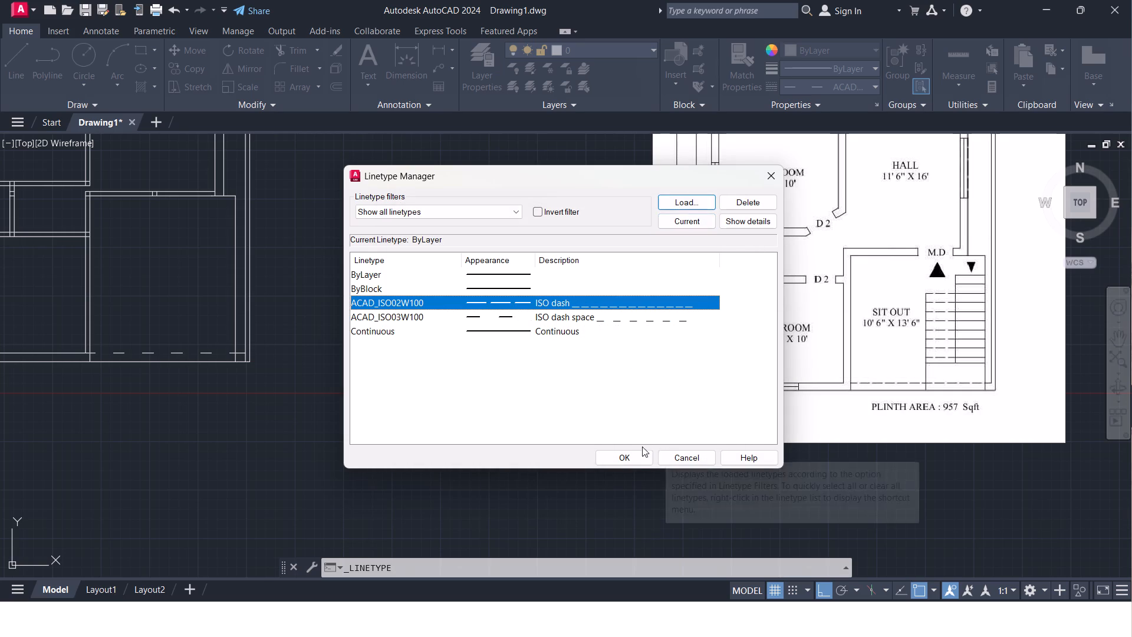
left_click(636, 454)
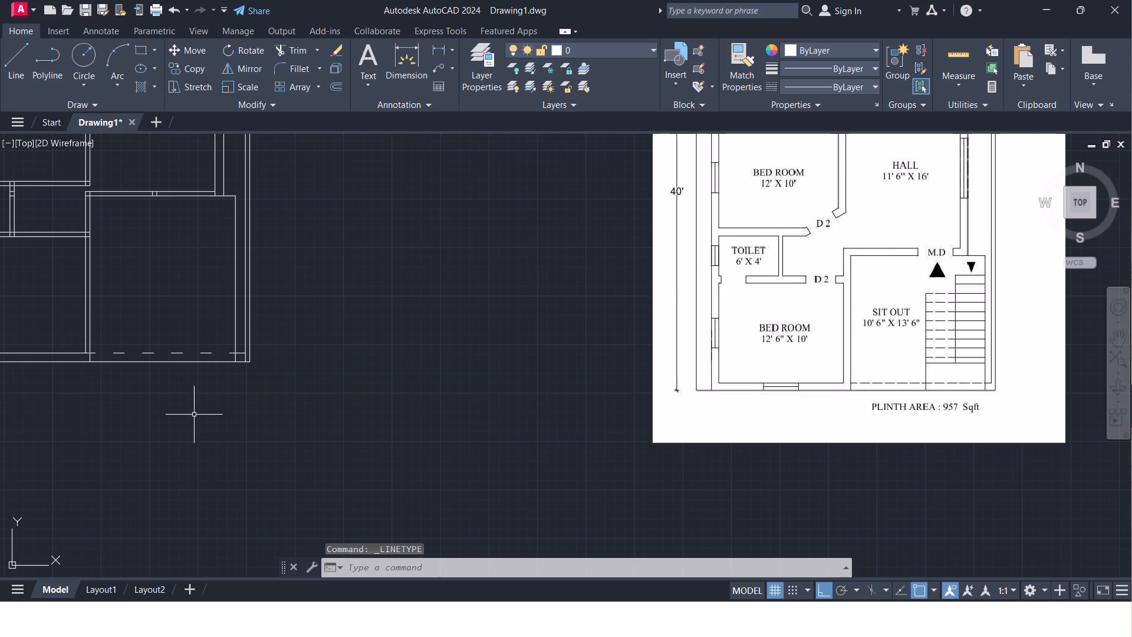
Apply the ACAD_ISO02W100 linetype to the line along the sit-out's south side.
left_click(183, 356)
left_click(176, 343)
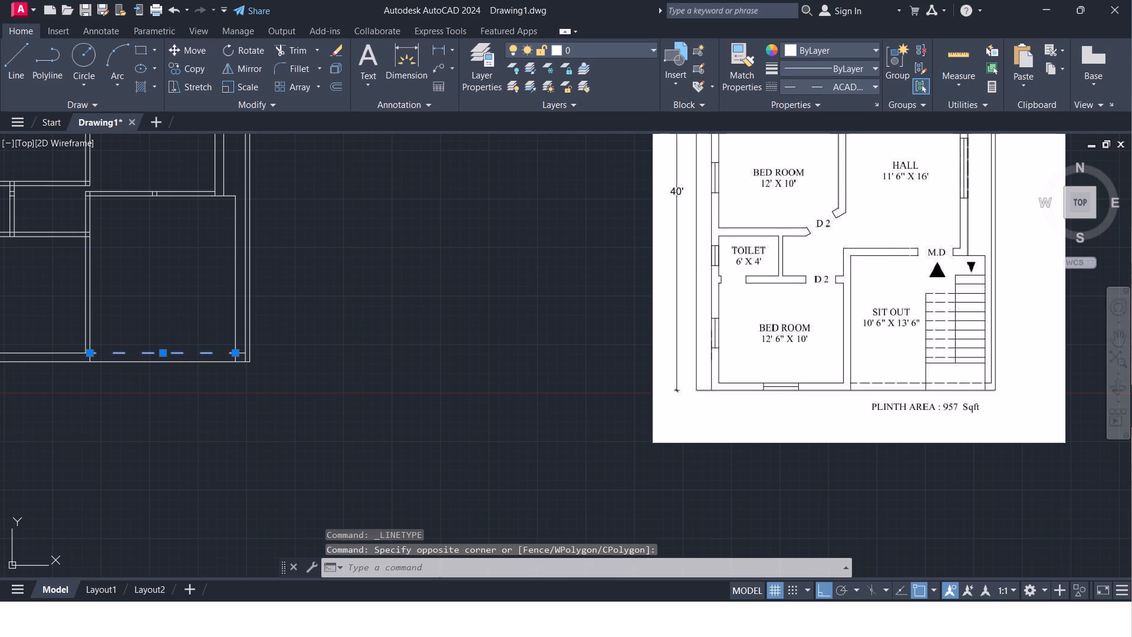
left_click(868, 83)
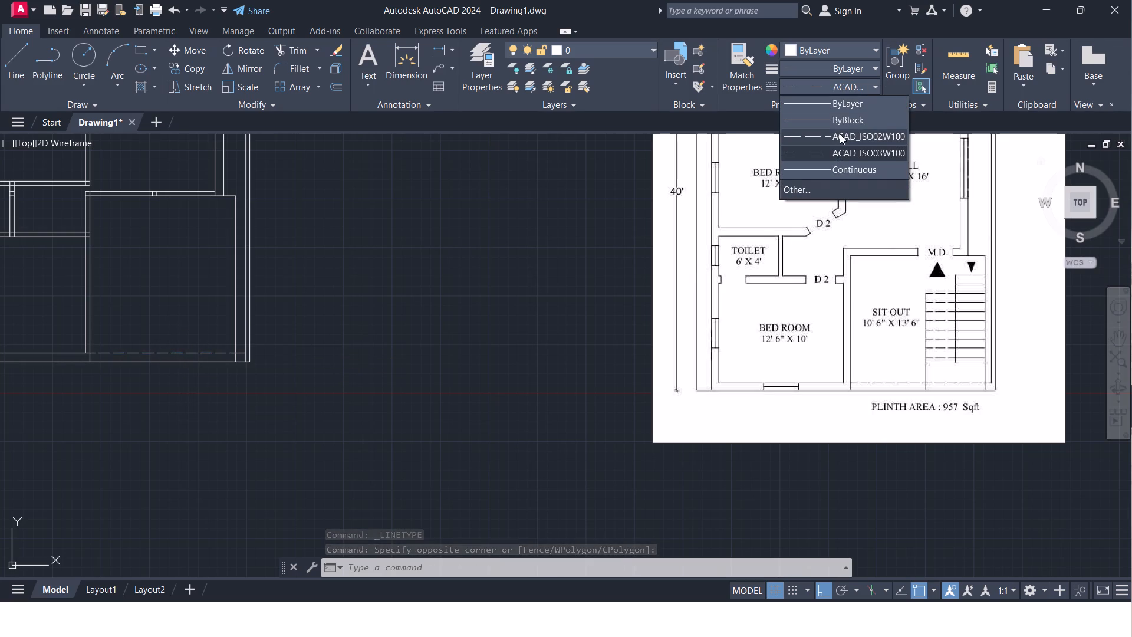
left_click(840, 134)
key("Escape")
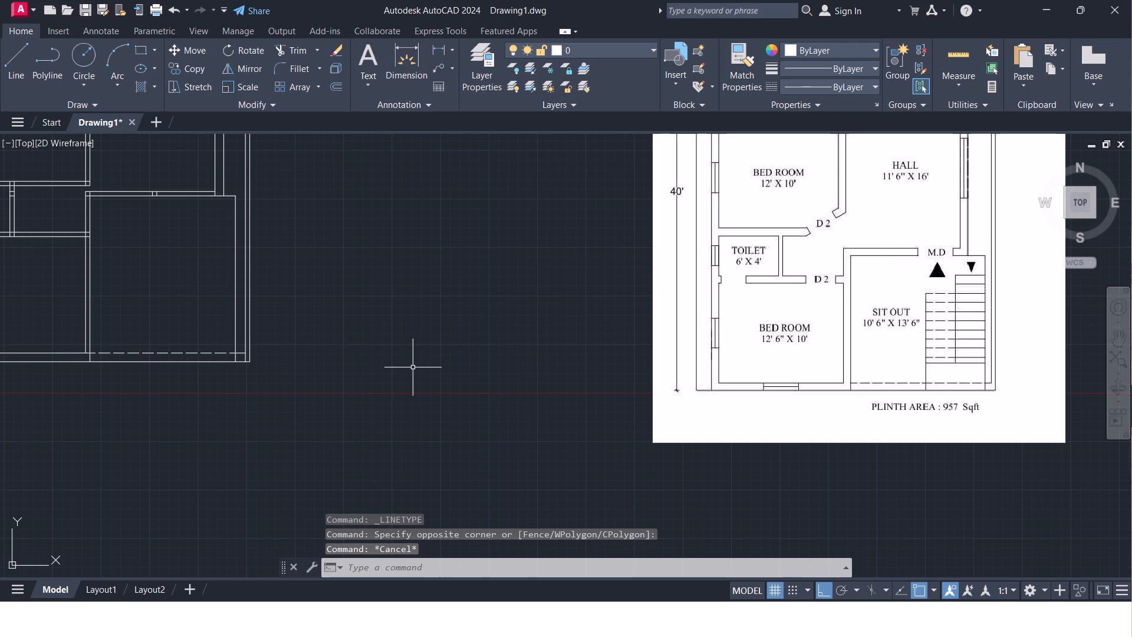
Examine the main door (M.D) opening in the reference plan against the drawing's wall between hall and sit-out.
scroll(413, 367, "down", 1)
middle_click_drag(341, 385, 350, 466)
scroll(755, 430, "up", 1)
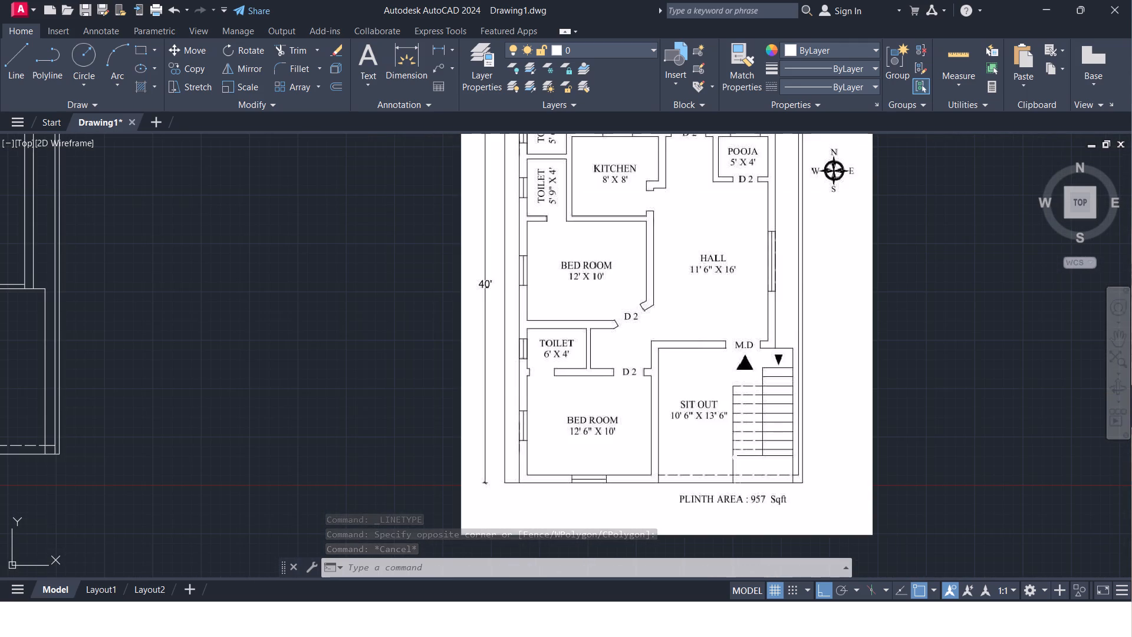
scroll(759, 461, "up", 1)
scroll(756, 467, "down", 2)
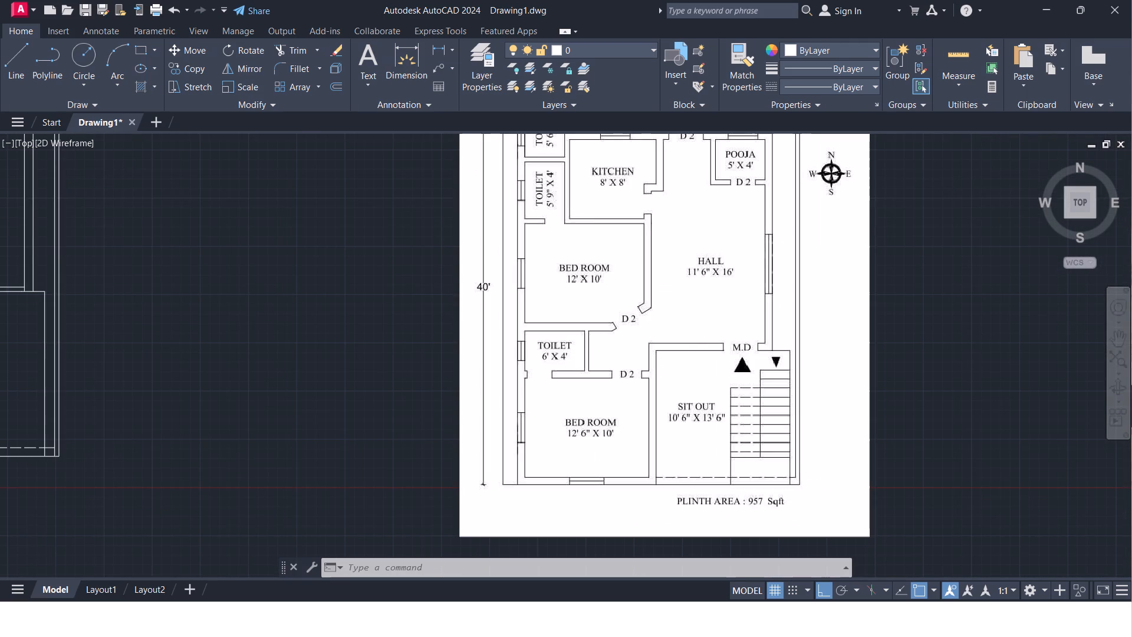
scroll(361, 359, "up", 2)
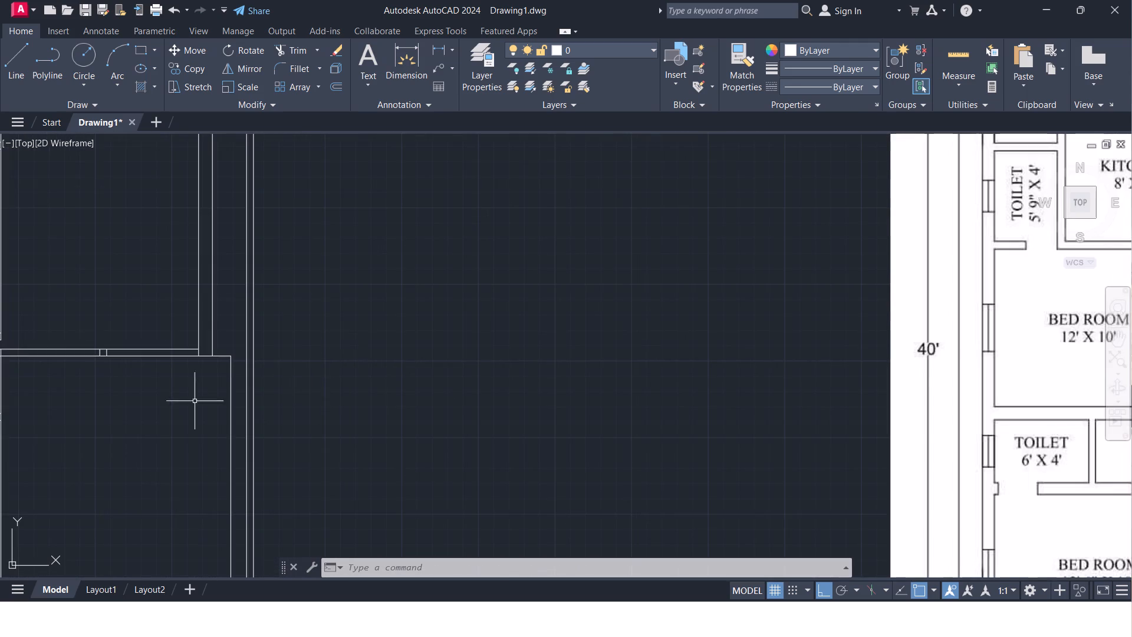
scroll(144, 408, "down", 2)
scroll(144, 407, "up", 1)
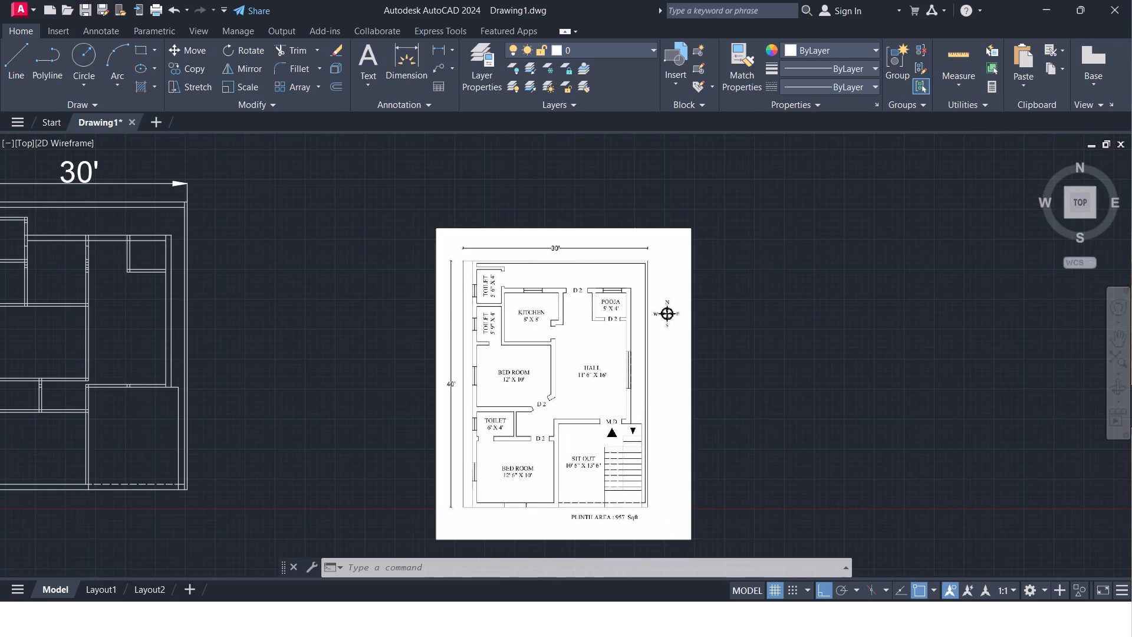
scroll(87, 429, "down", 1)
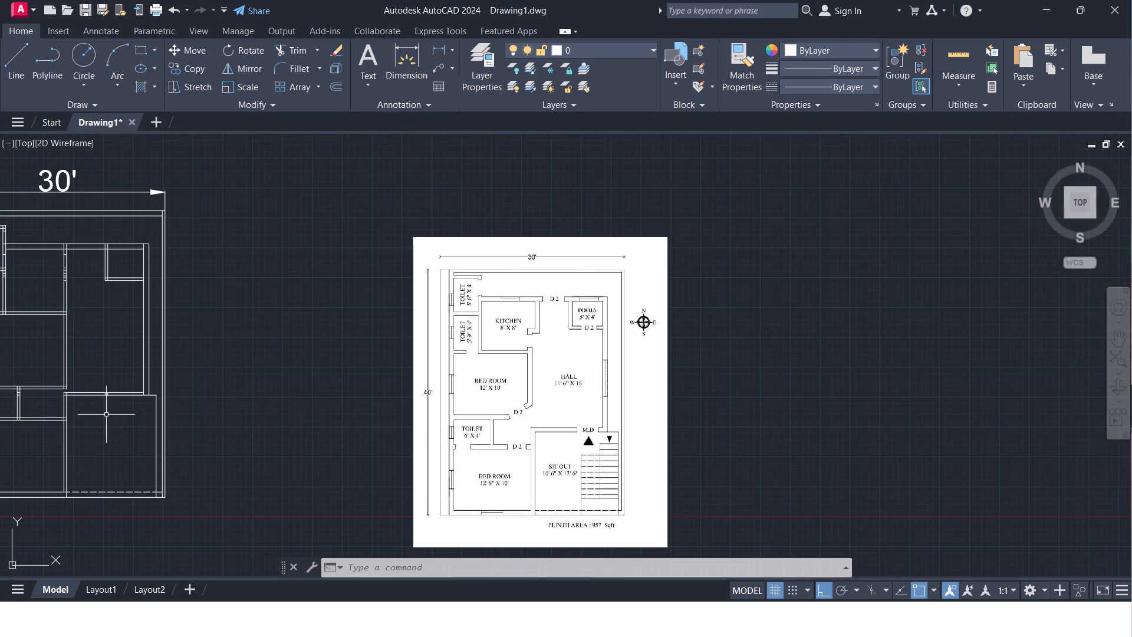
scroll(127, 418, "up", 1)
scroll(127, 421, "down", 1)
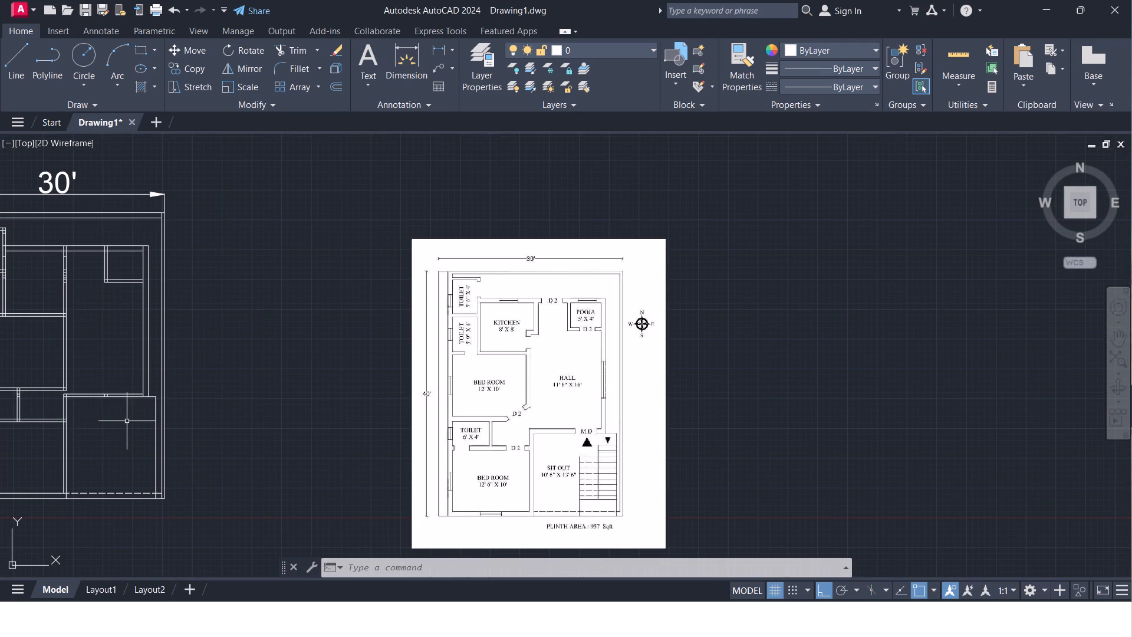
Draw a line 1.5' west from the hall's inner southeast corner and across the sit-out's north wall as a door jamb.
scroll(139, 388, "up", 3)
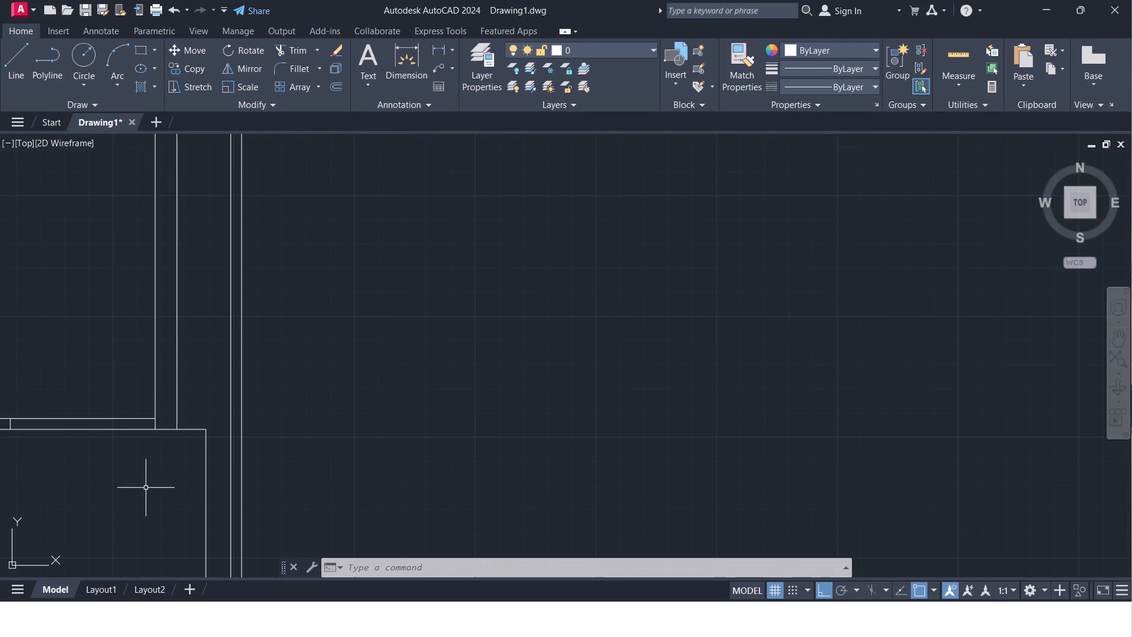
key("l")
key("Return")
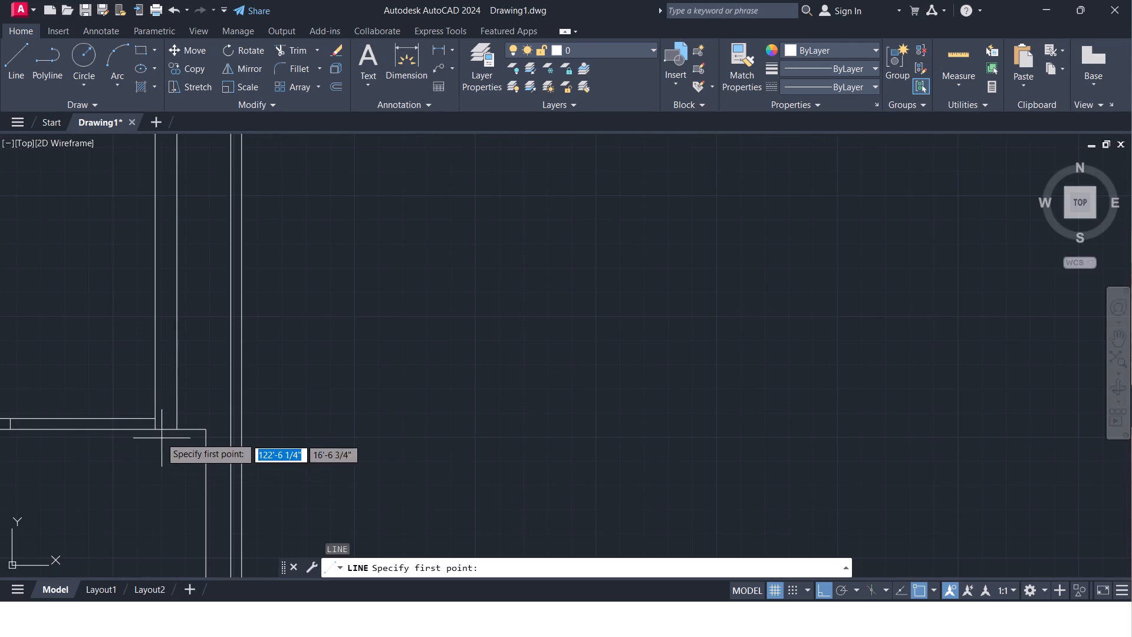
left_click(156, 414)
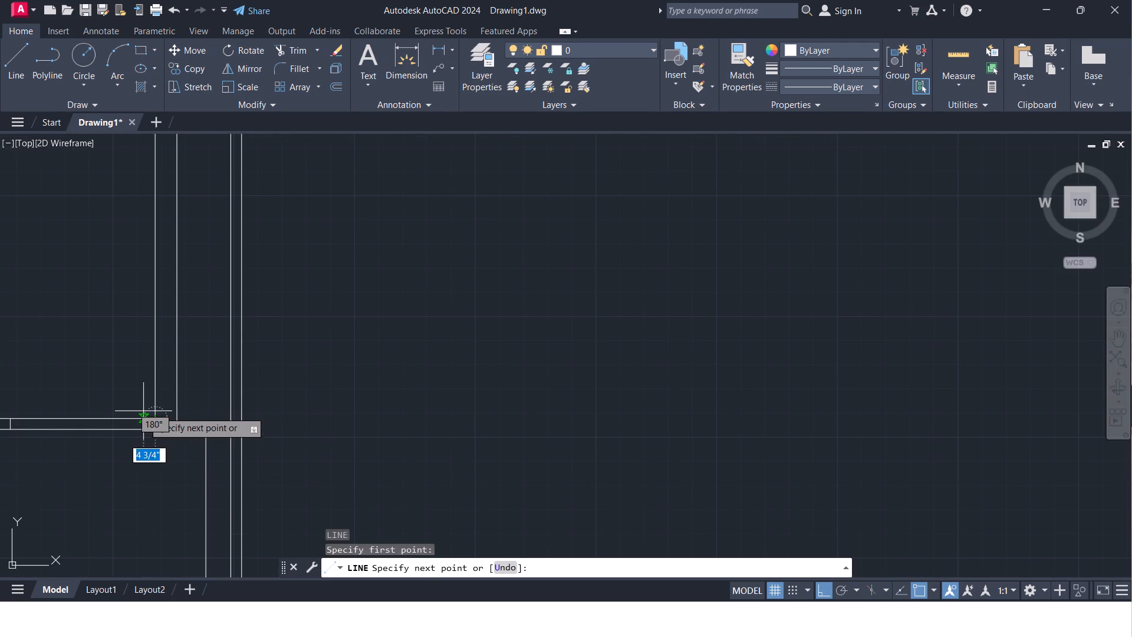
type("1.5'")
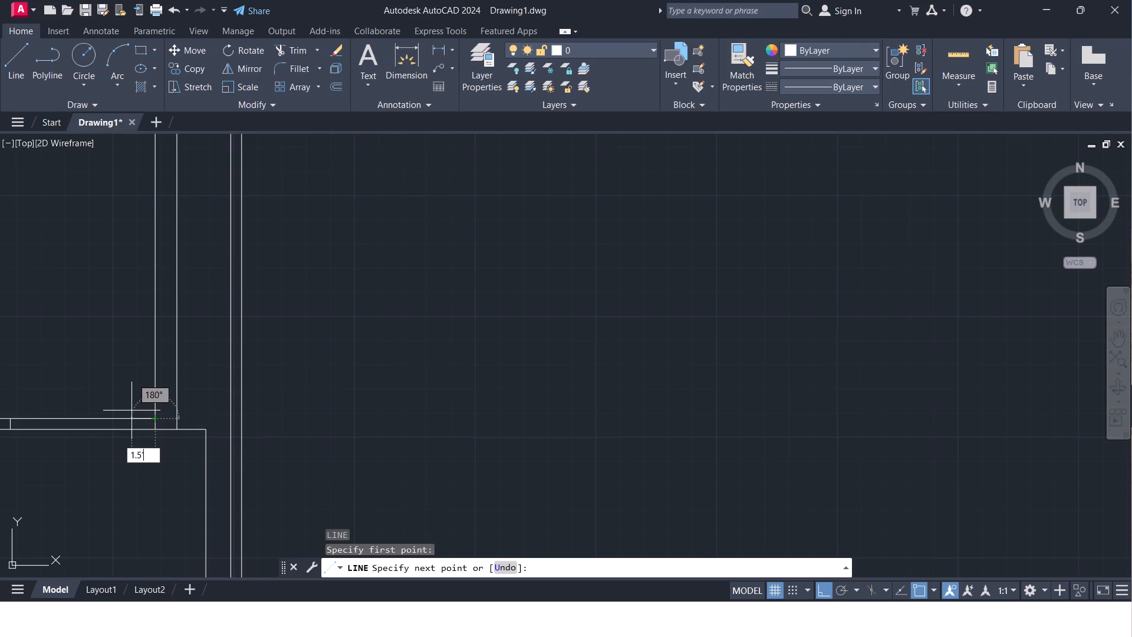
key("Return")
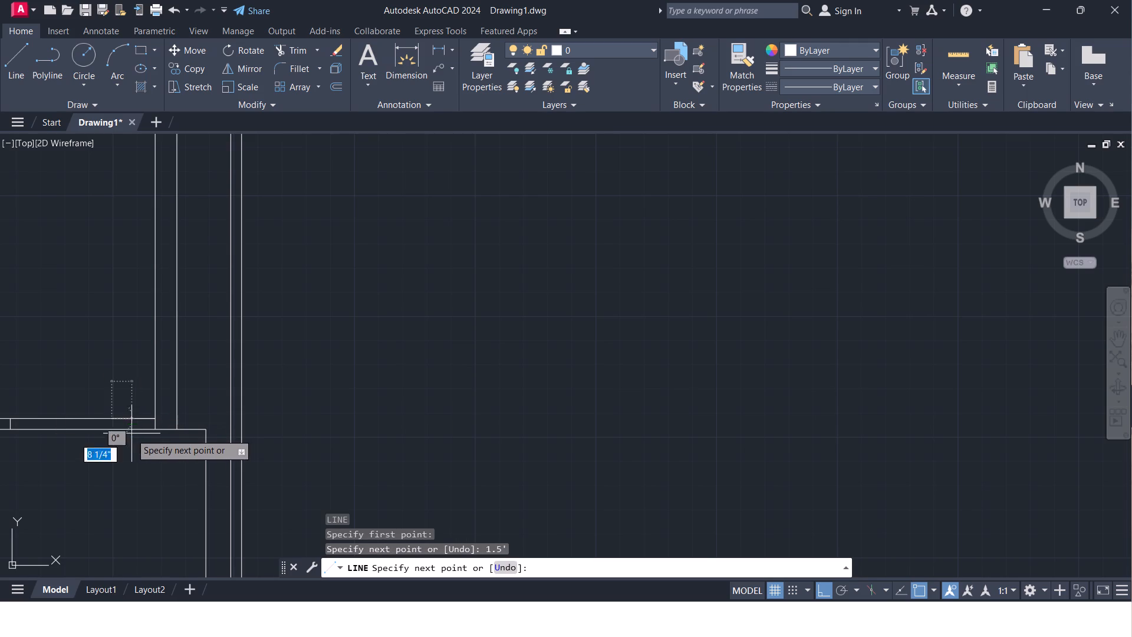
left_click(114, 426)
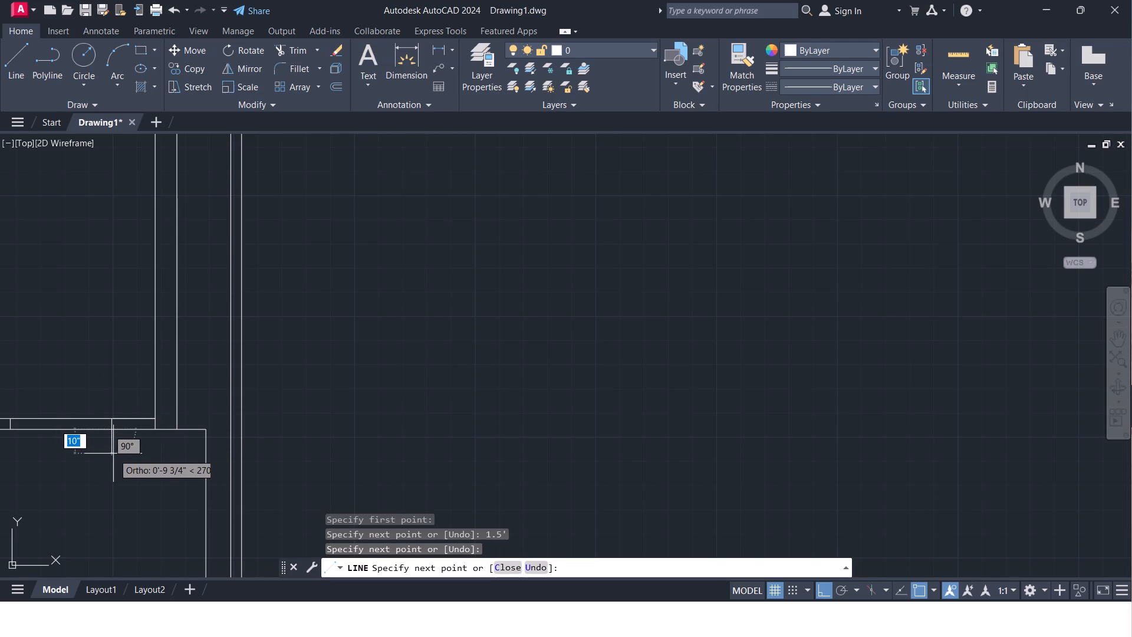
key("Escape")
Trim away the two old short cross lines in the middle of the wall between hall and sit-out.
scroll(90, 481, "down", 2)
middle_click_drag(97, 469, 82, 402)
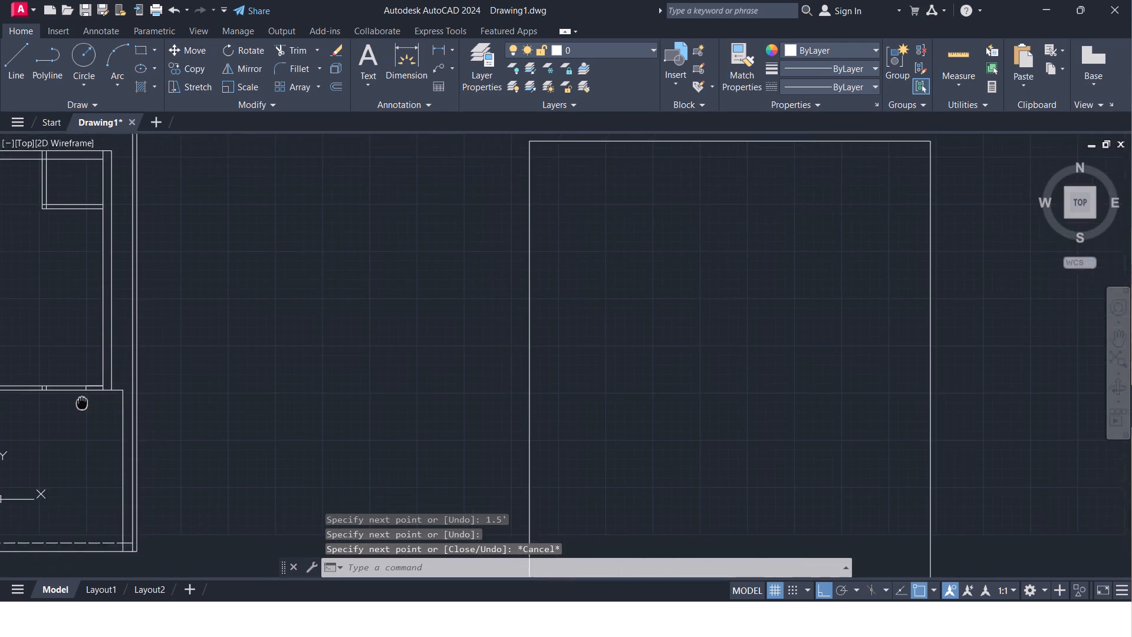
middle_click_drag(82, 402, 120, 330)
scroll(122, 362, "up", 1)
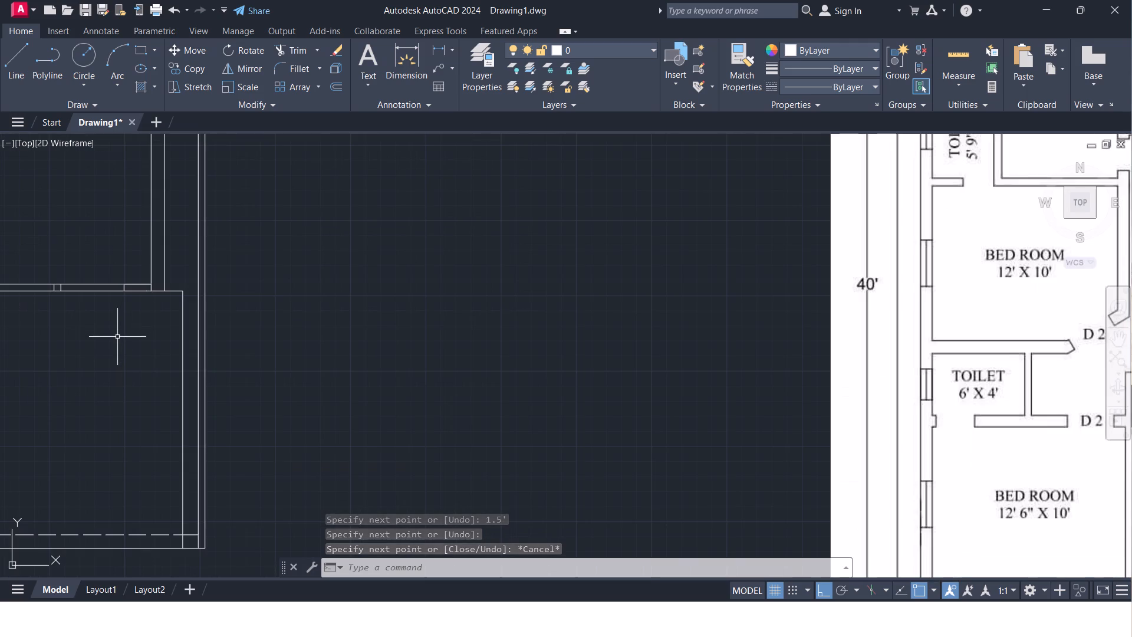
scroll(117, 338, "down", 1)
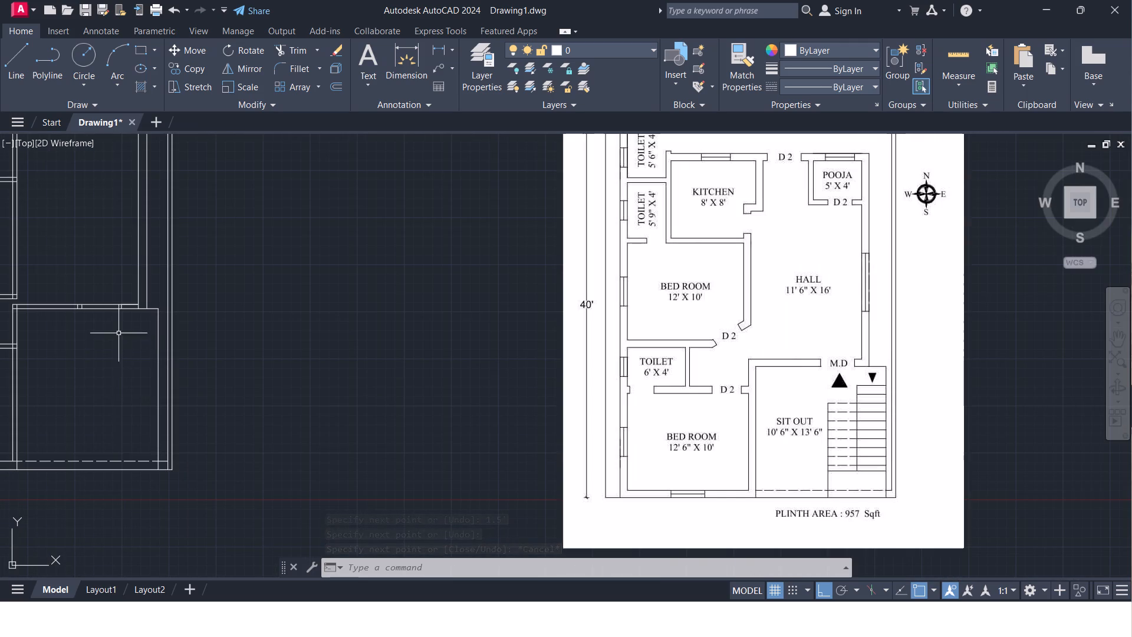
scroll(119, 333, "up", 2)
scroll(116, 336, "down", 1)
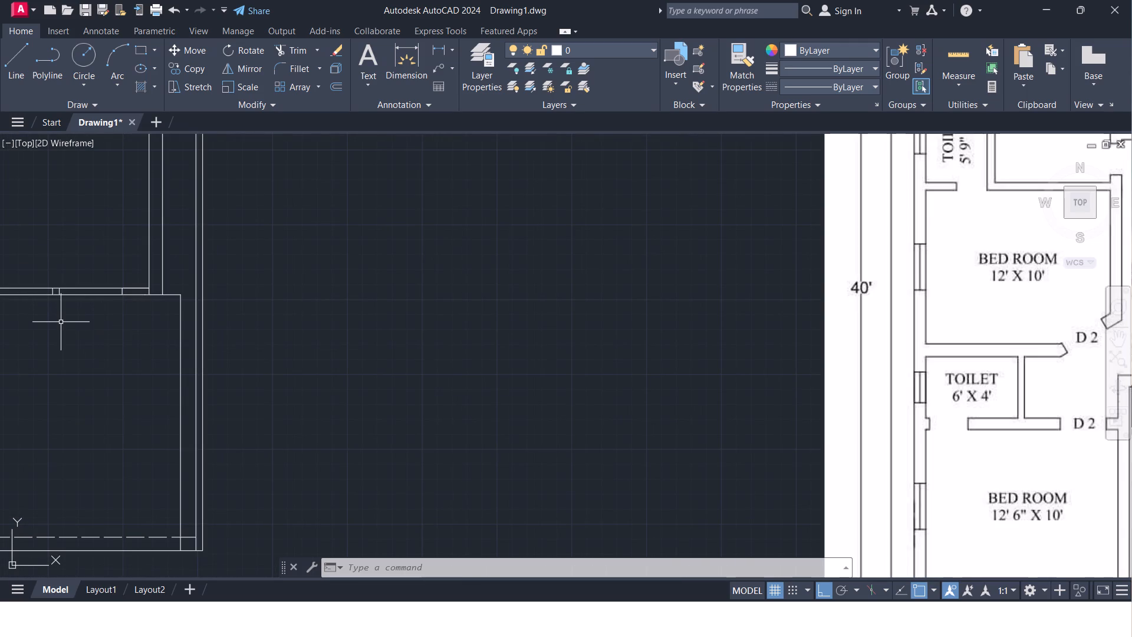
type("tr")
key("Return")
key("Return")
scroll(49, 299, "up", 2)
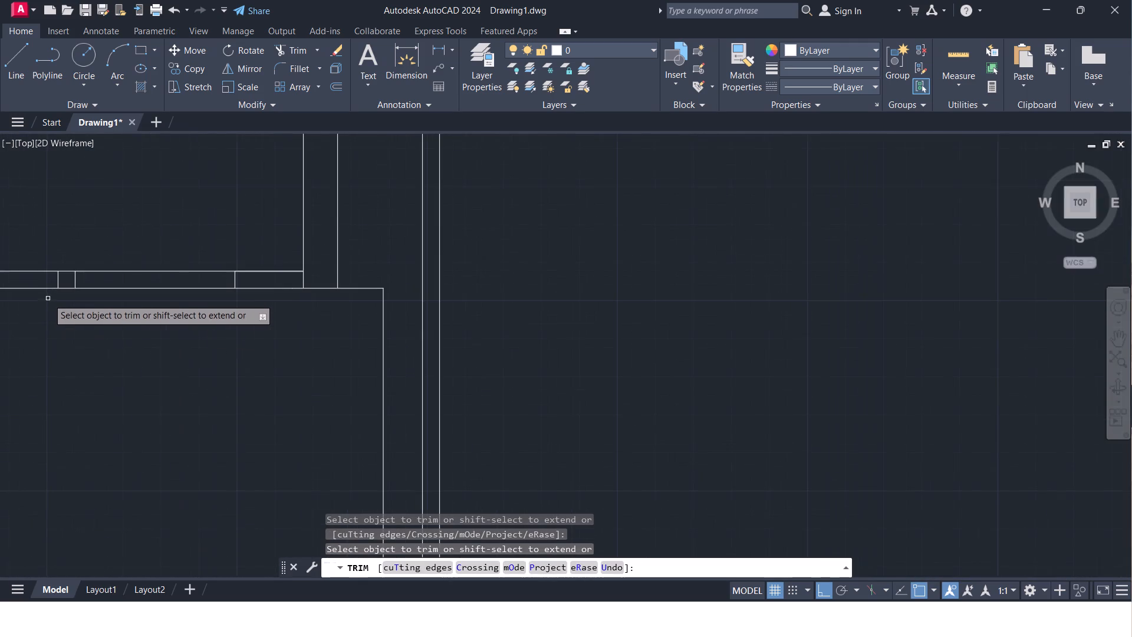
left_click(81, 281)
left_click(55, 281)
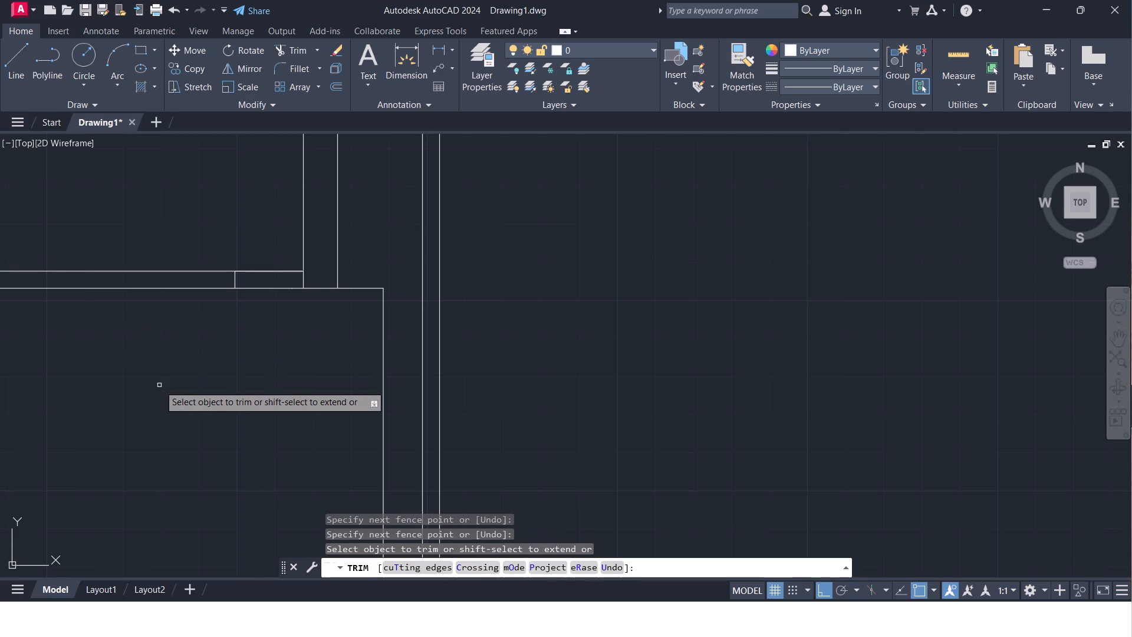
key("Escape")
Offset the main door jamb line 3' west within the wall between hall and sit-out.
scroll(167, 398, "down", 1)
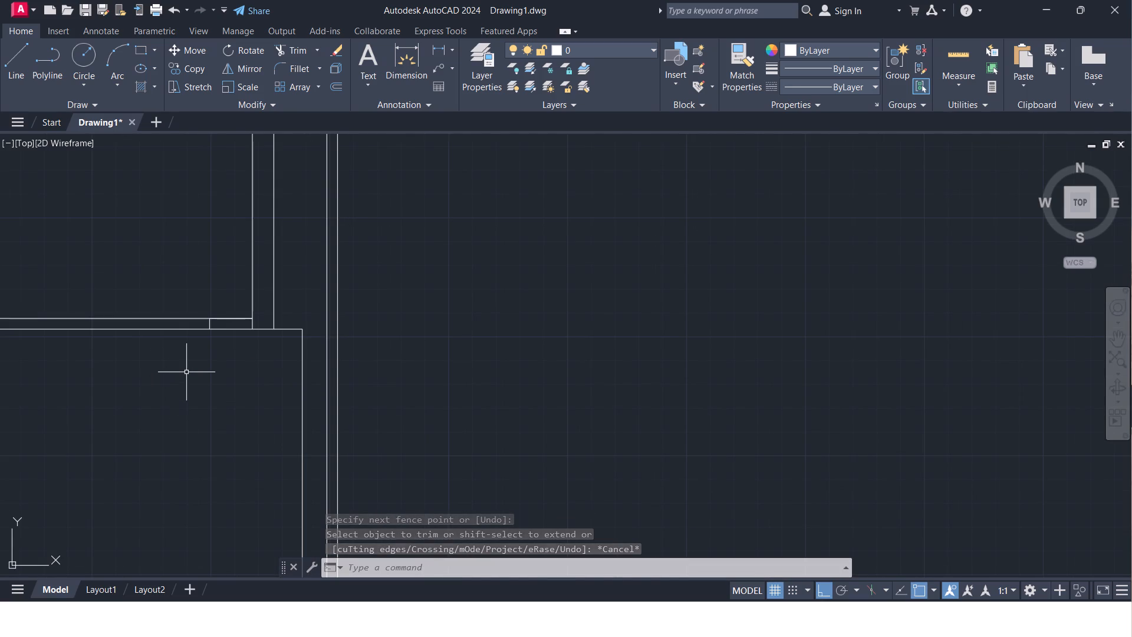
key("o")
key("Return")
key("Return")
scroll(216, 335, "up", 1)
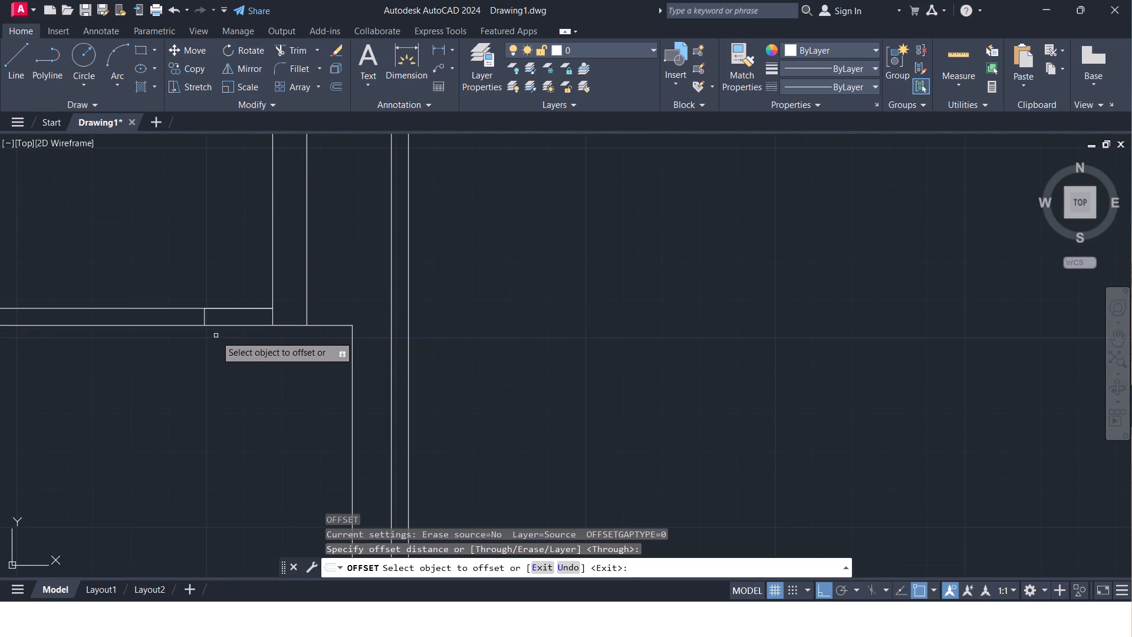
left_click(204, 321)
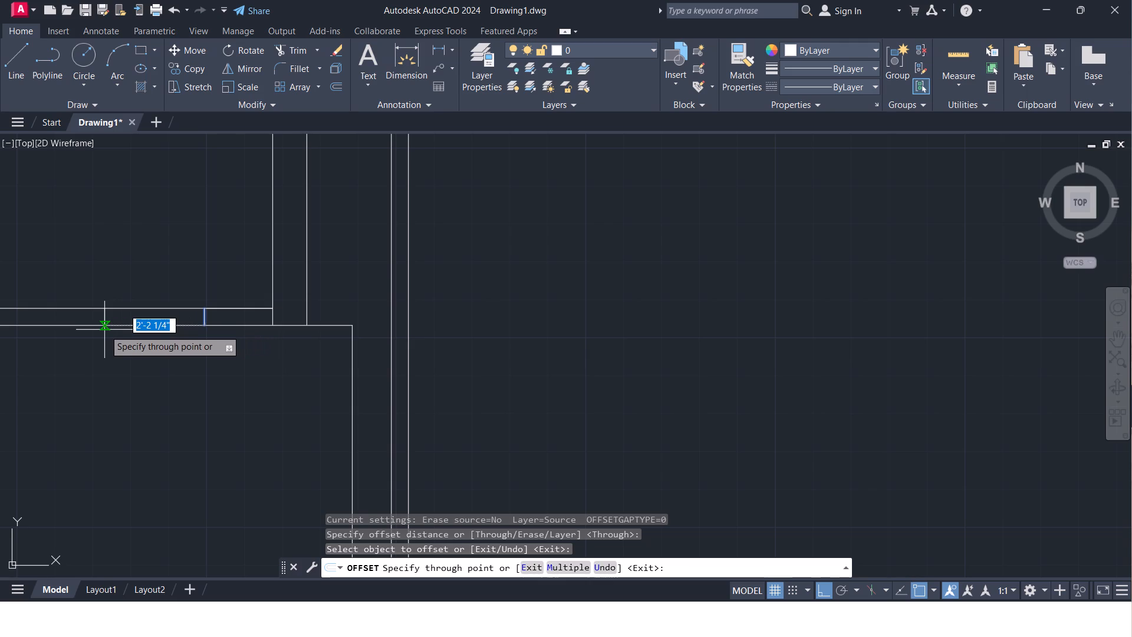
key("3")
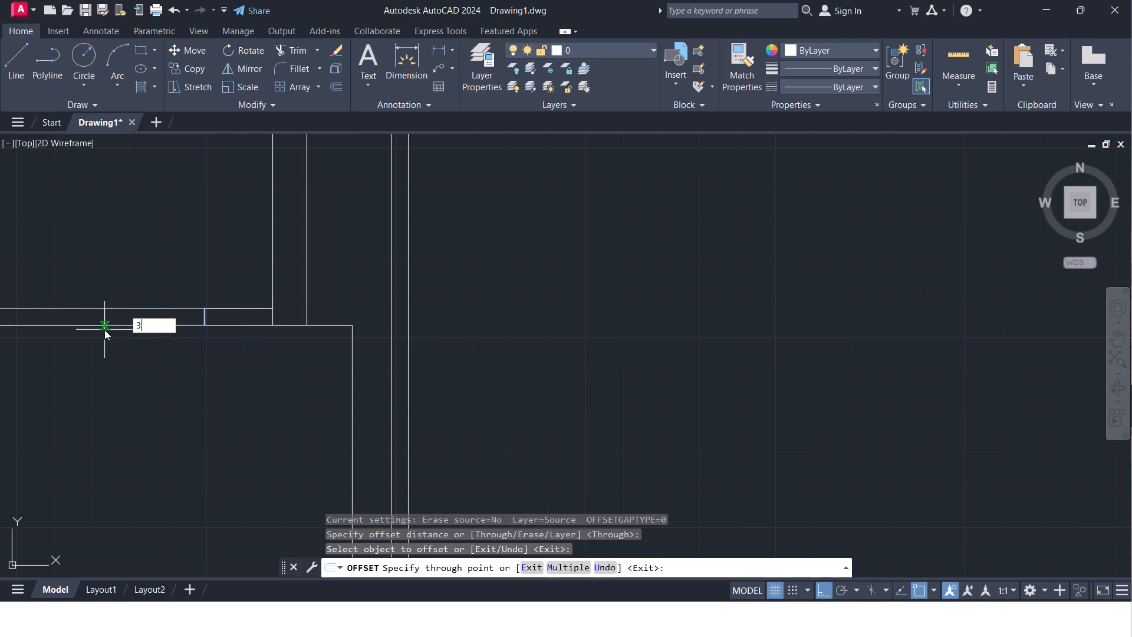
key("apostrophe")
key("Return")
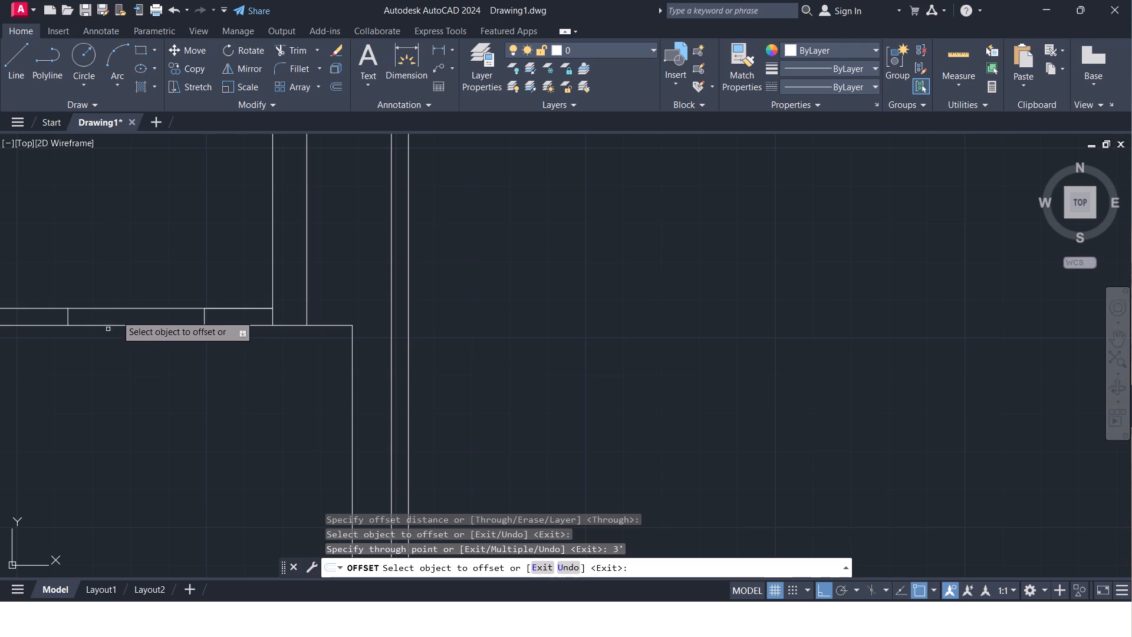
scroll(120, 334, "down", 1)
scroll(129, 415, "down", 1)
middle_click_drag(124, 401, 245, 350)
scroll(124, 401, "down", 1)
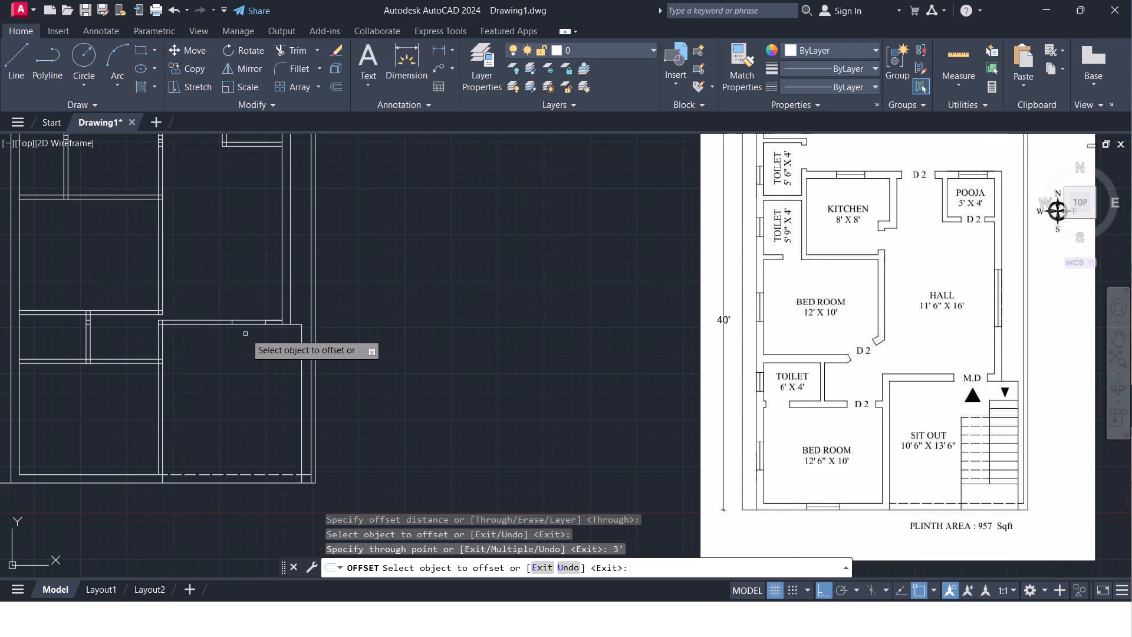
scroll(245, 333, "up", 2)
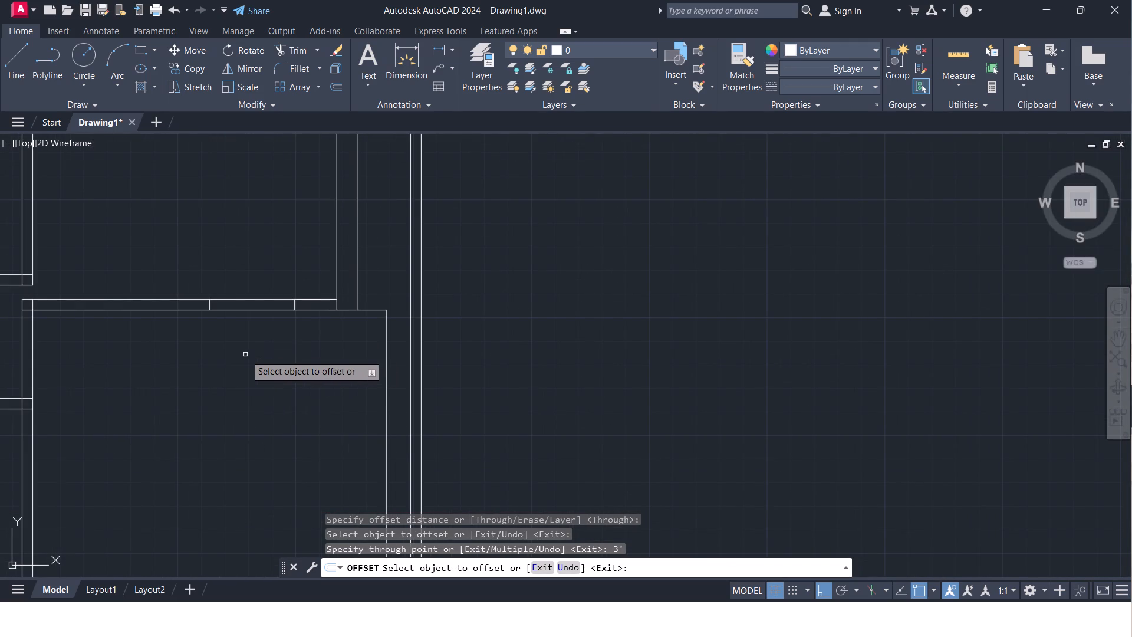
scroll(243, 356, "down", 2)
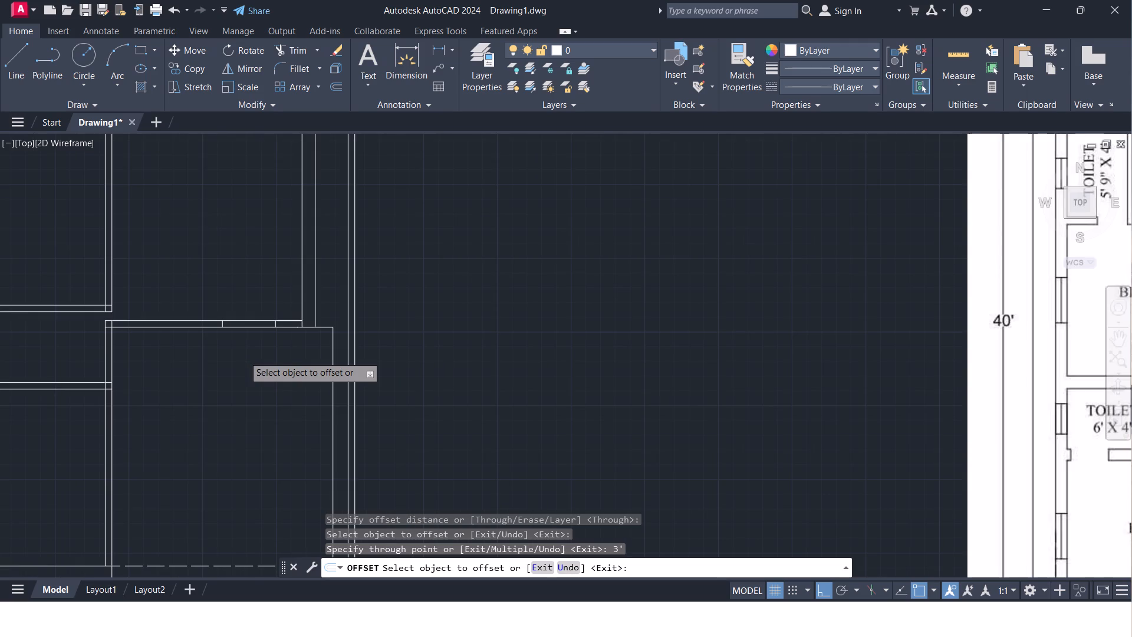
key("Escape")
Trim both wall lines between the two main door jambs to open the doorway.
type("tr")
key("Return")
key("Return")
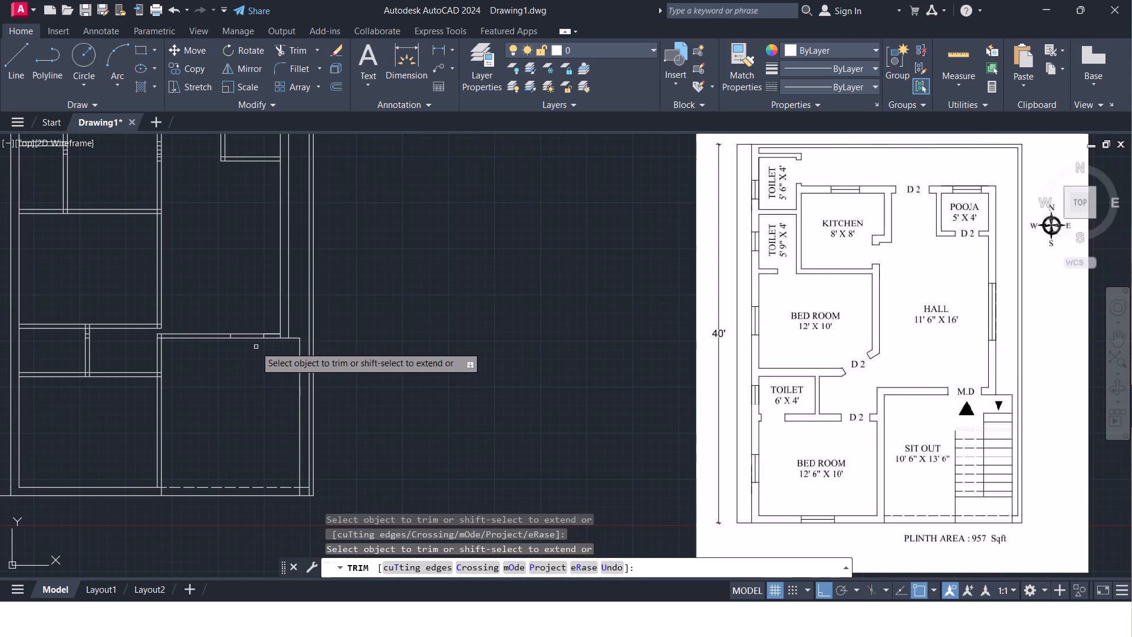
left_click(255, 345)
left_click(239, 309)
scroll(229, 422, "down", 1)
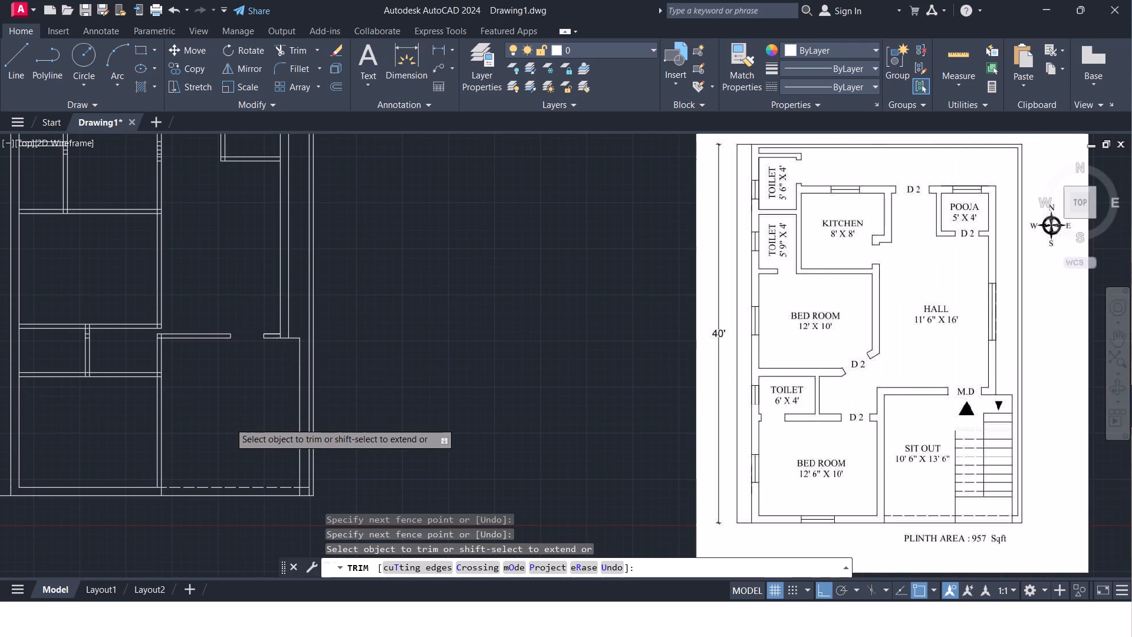
scroll(229, 422, "up", 2)
key("Escape")
Trim the short line separating the main door's east wall stub from the hall's east wall.
middle_click_drag(233, 417, 170, 411)
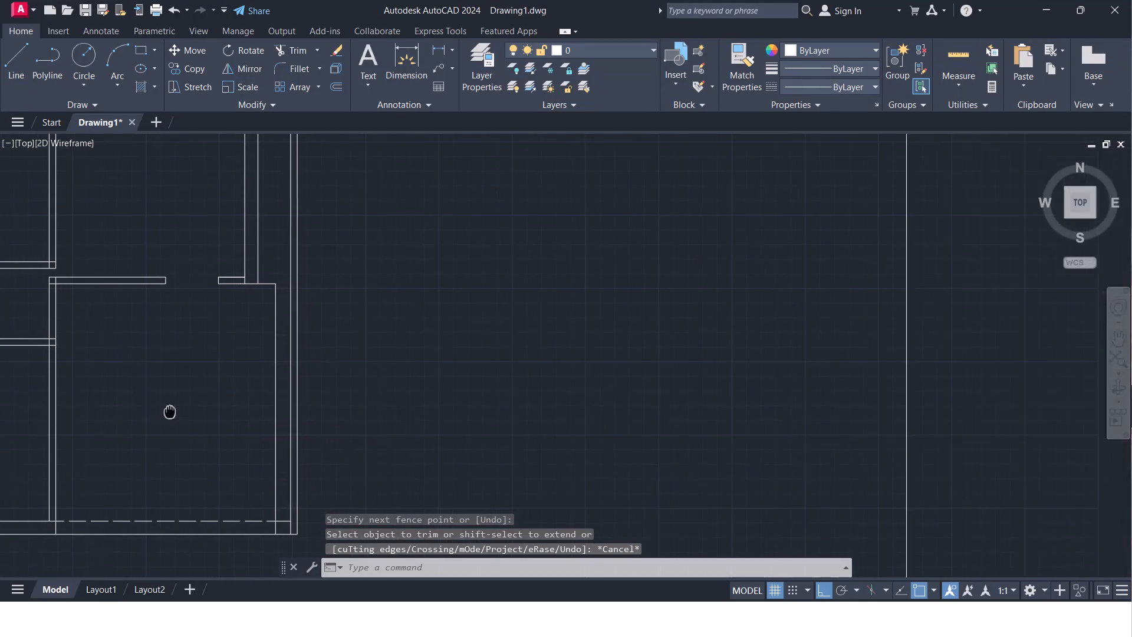
middle_click_drag(170, 411, 169, 411)
scroll(216, 375, "down", 1)
middle_click_drag(216, 375, 179, 376)
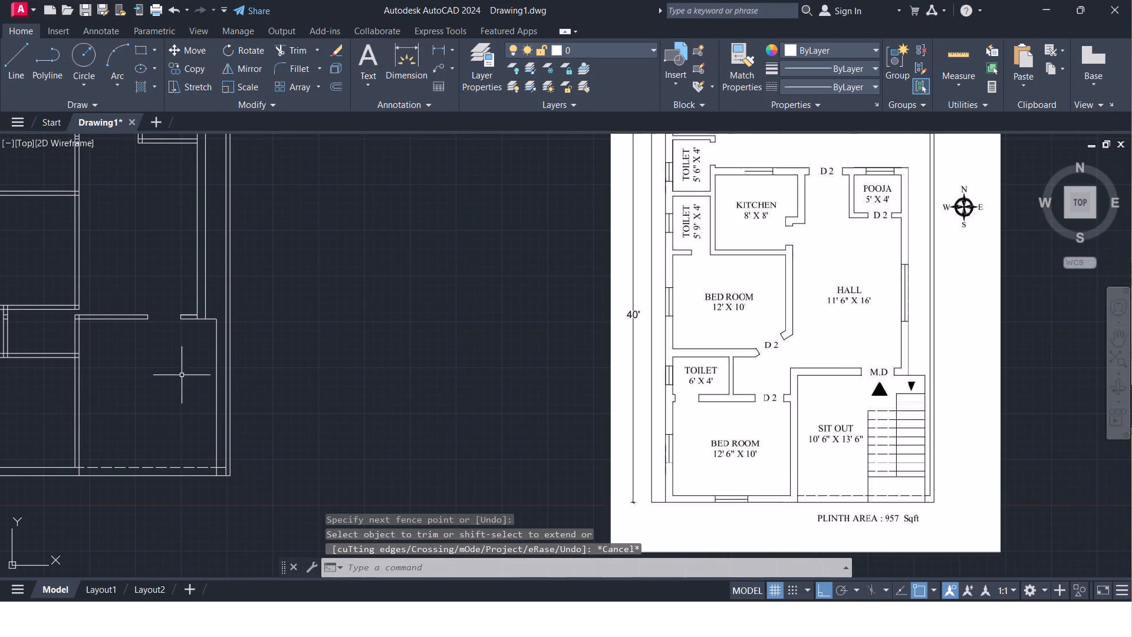
scroll(202, 354, "up", 1)
type("tr")
key("Return")
scroll(176, 334, "up", 3)
left_click(259, 175)
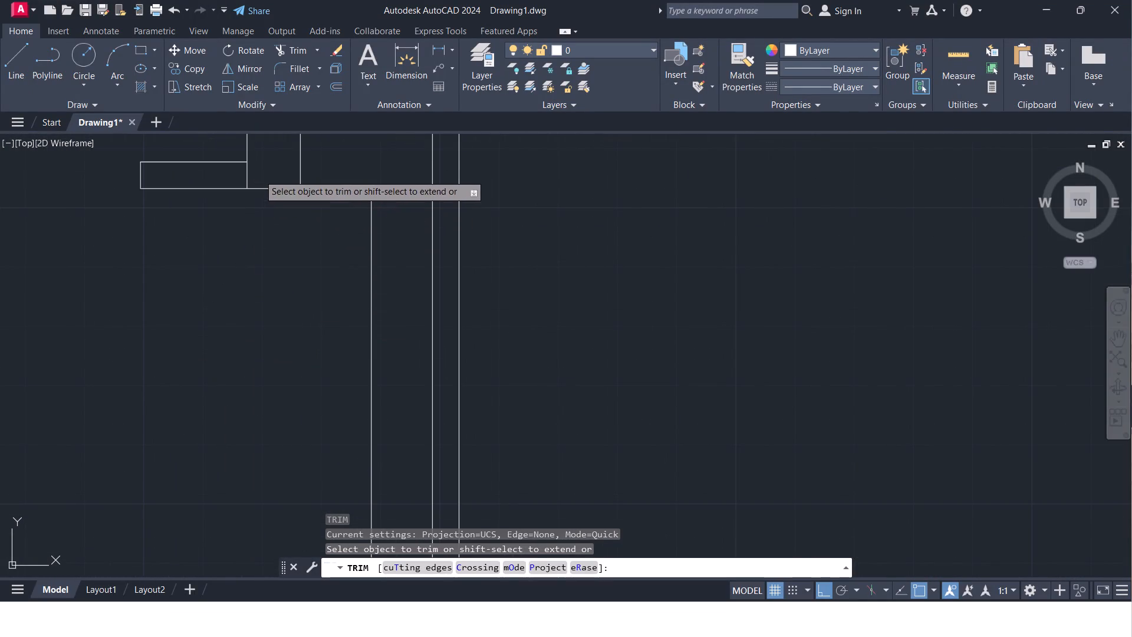
left_click(241, 175)
scroll(240, 254, "down", 2)
key("Escape")
scroll(234, 318, "down", 2)
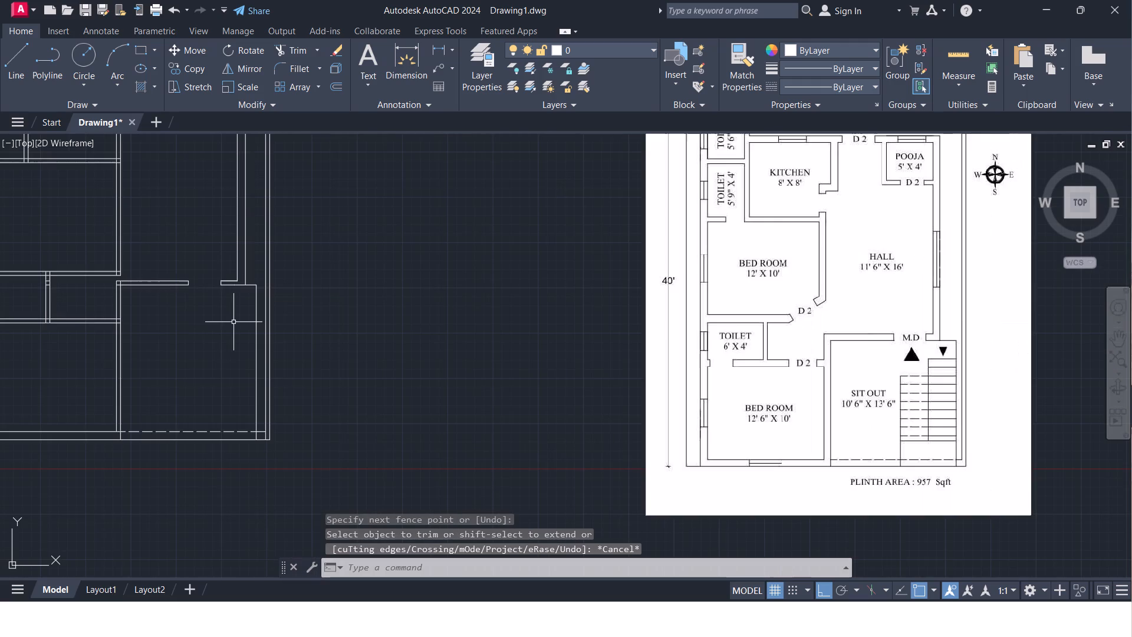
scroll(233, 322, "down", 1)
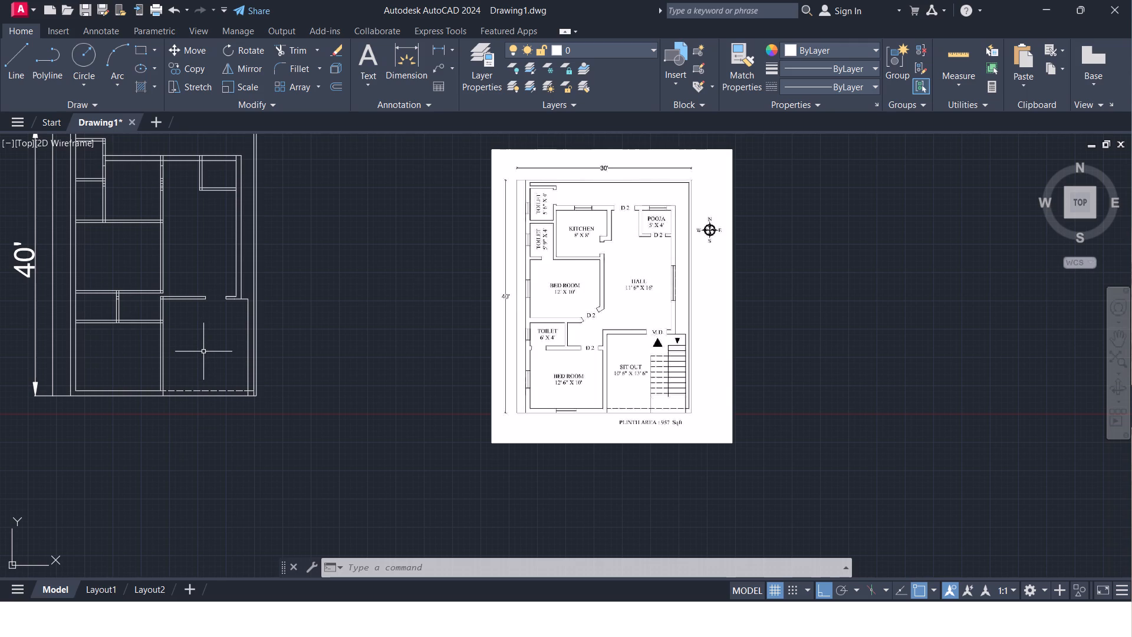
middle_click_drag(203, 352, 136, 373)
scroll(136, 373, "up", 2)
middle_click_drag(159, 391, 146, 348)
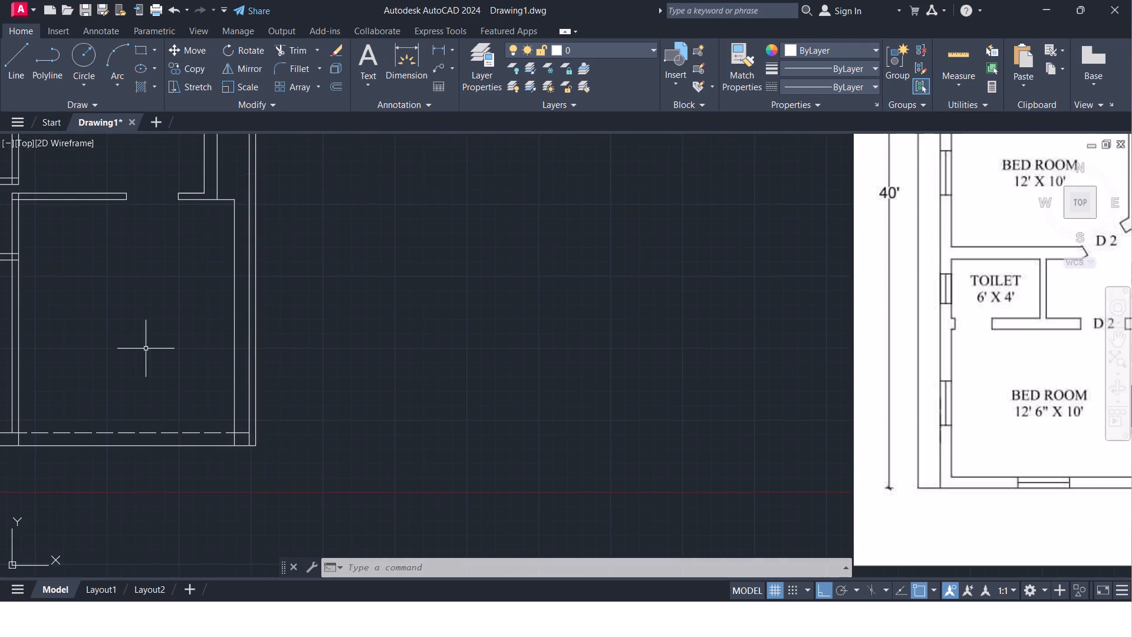
Draw a vertical stair line about 13'-6" long from the main door's east jamb south to the dashed sit-out edge.
scroll(146, 349, "down", 1)
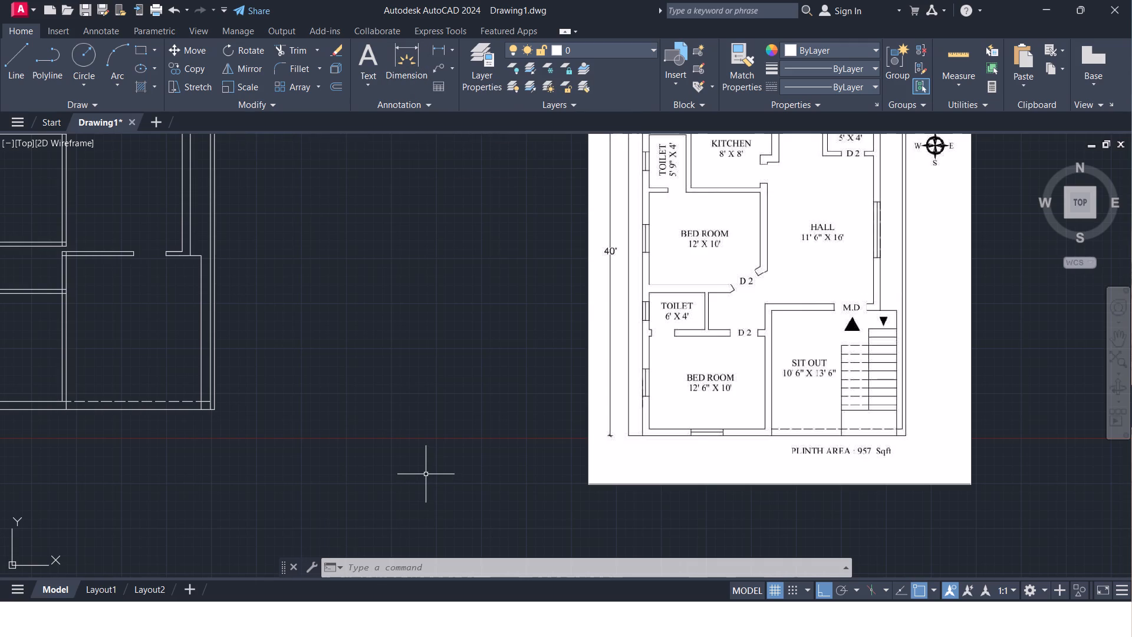
key("l")
key("Return")
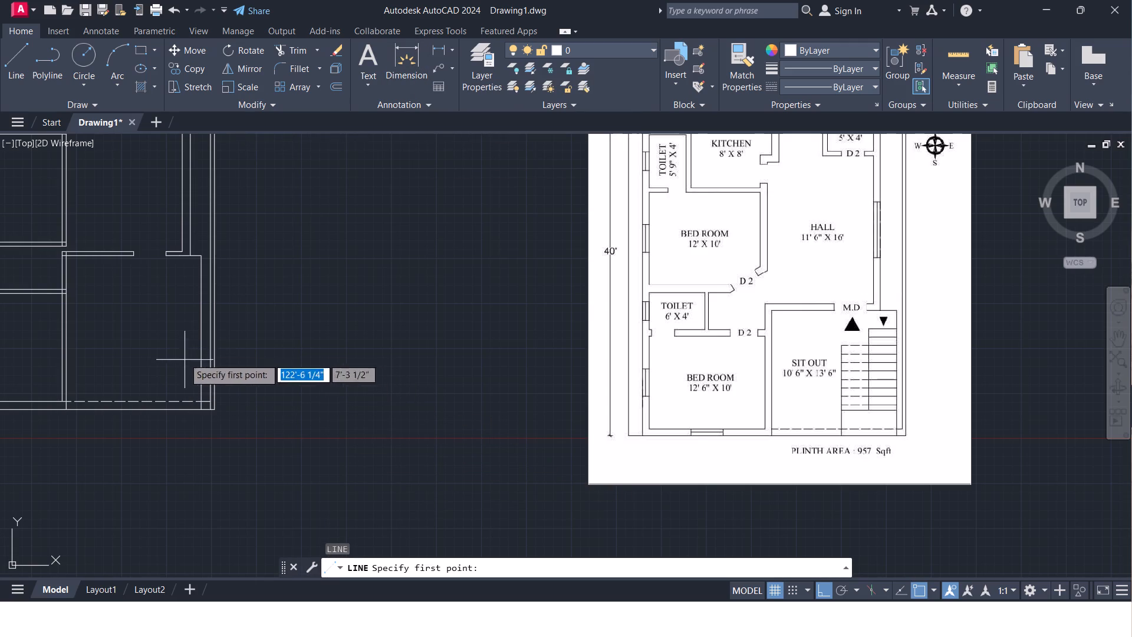
left_click(167, 260)
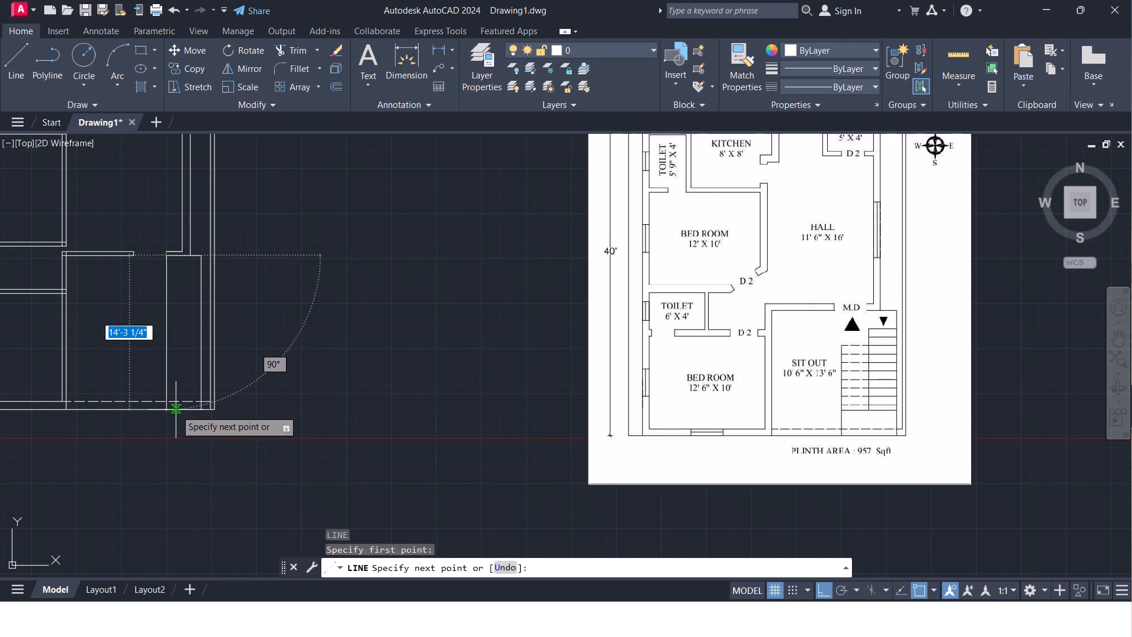
left_click(167, 400)
key("Escape")
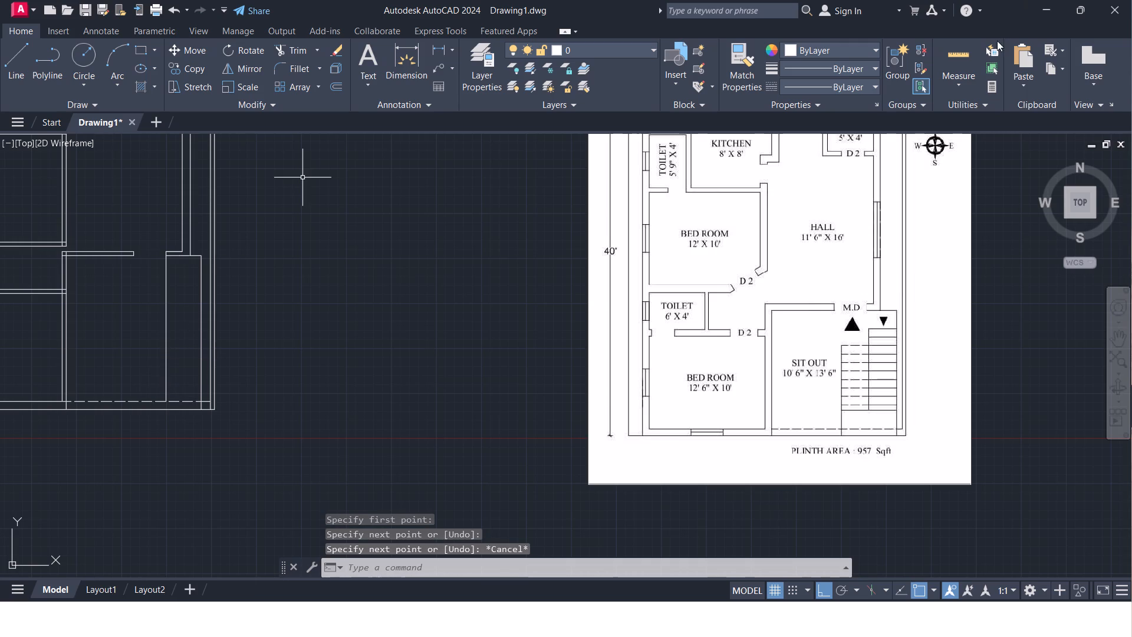
Measure the width between the new stair line and the sit-out's east wall line.
left_click(947, 59)
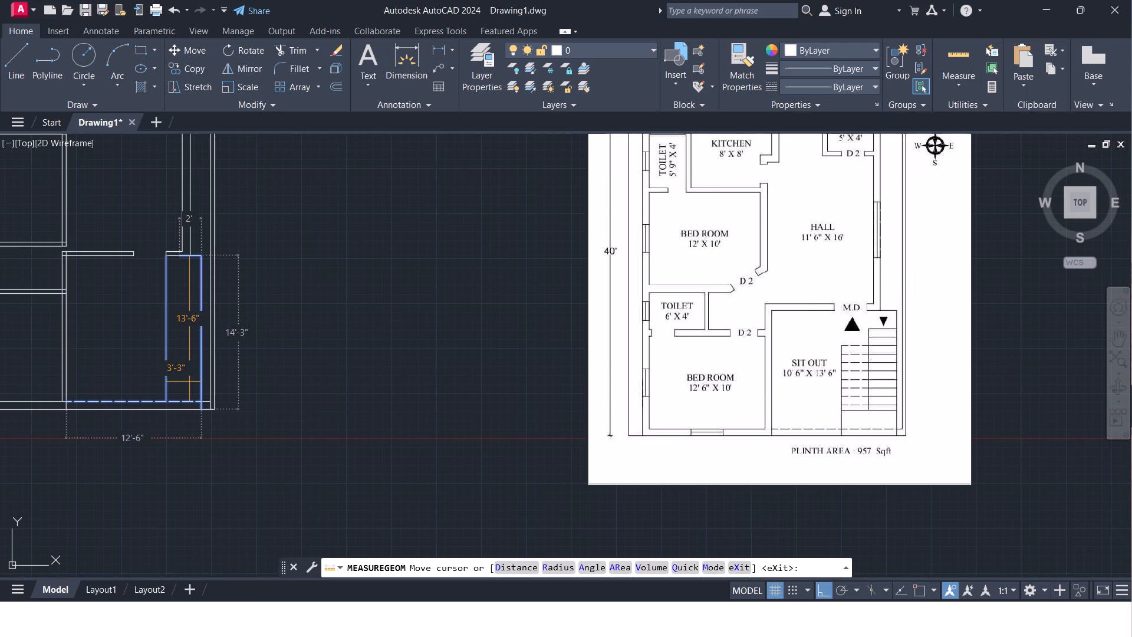
key("Escape")
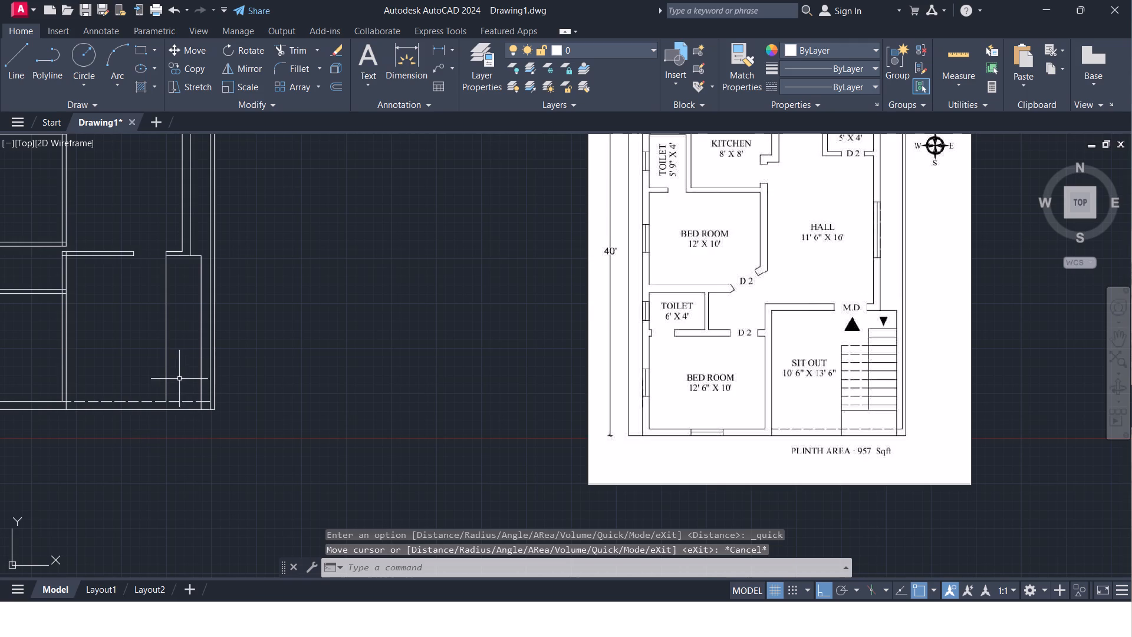
Offset the vertical stair line 3'3" west into the sit-out.
key("o")
key("Return")
key("Return")
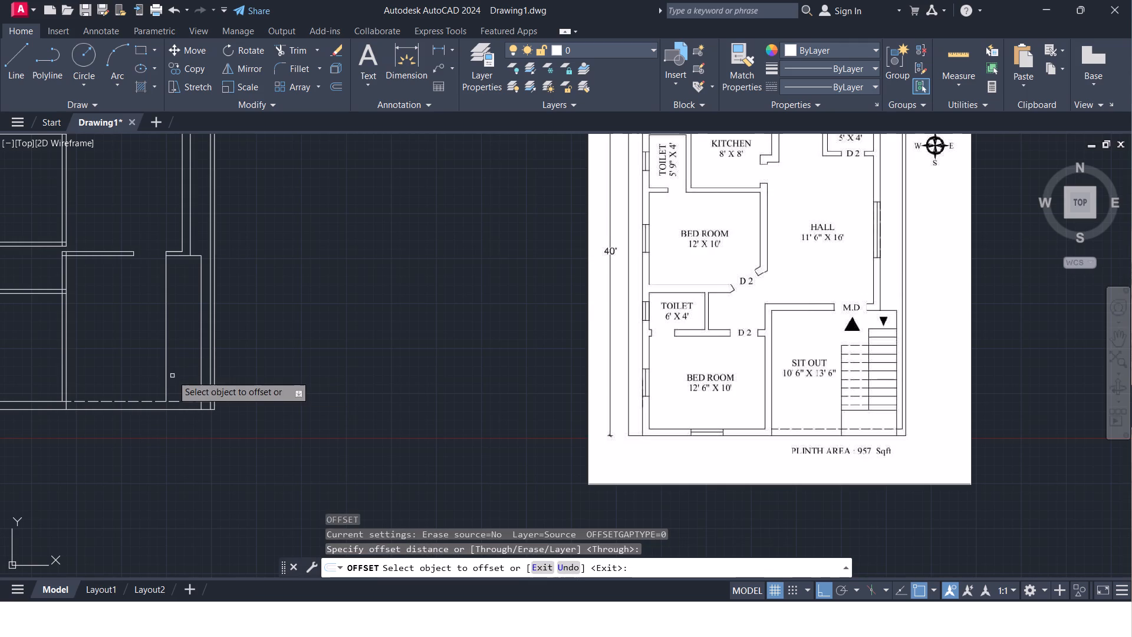
left_click(165, 382)
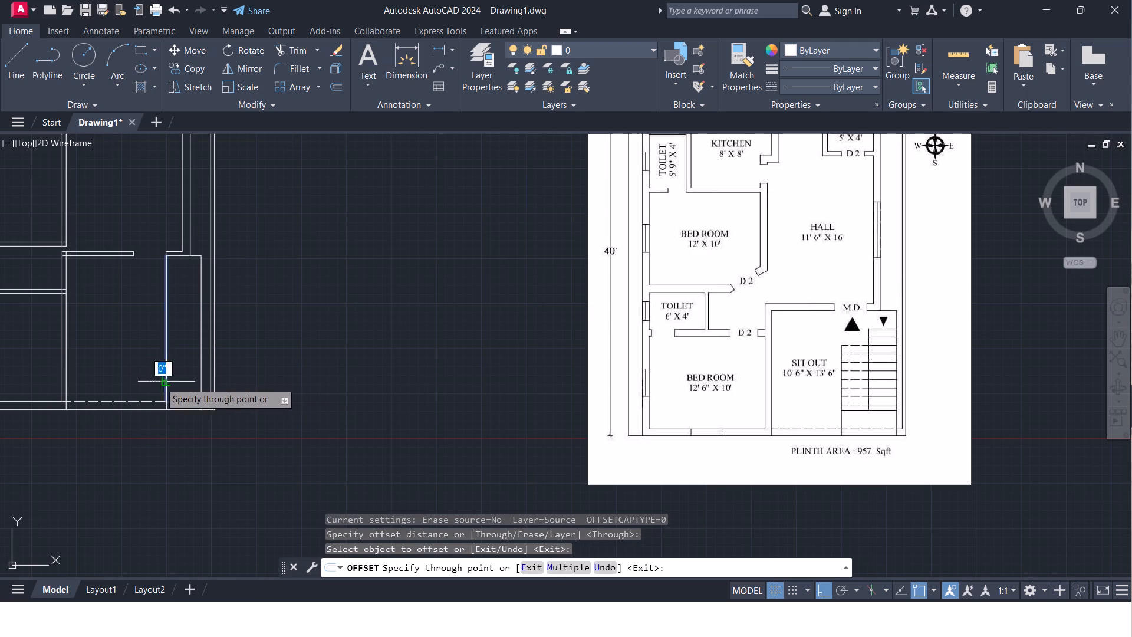
key("3")
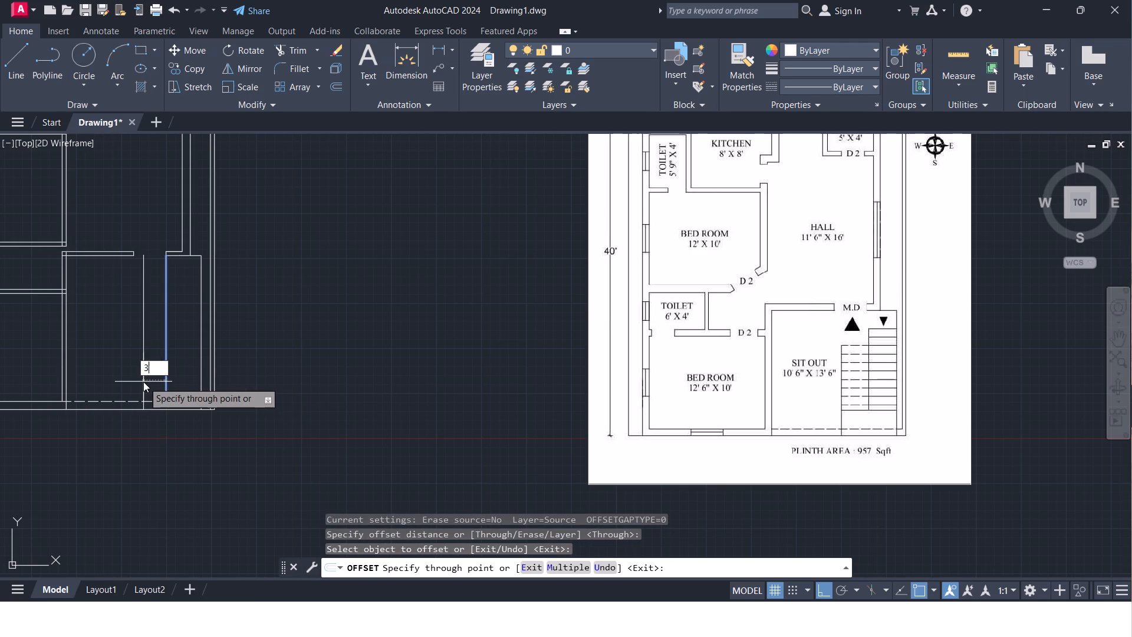
key("apostrophe")
type("3\"")
key("Return")
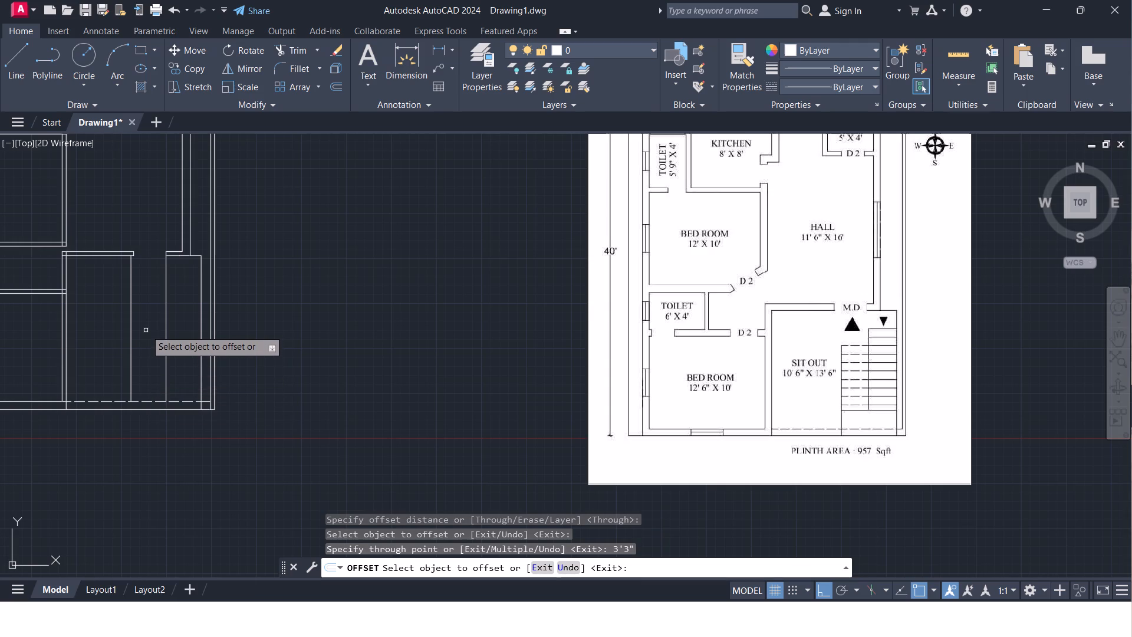
key("Escape")
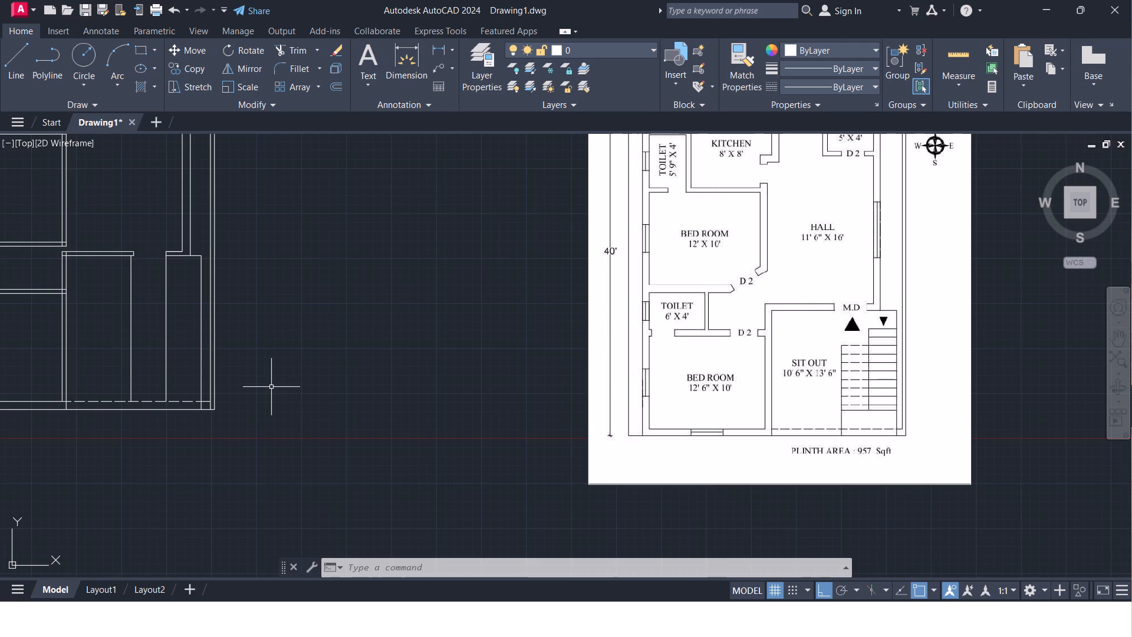
Offset the dashed south edge of the sit-out 2' north to form the first stair tread line.
key("o")
key("Return")
key("Return")
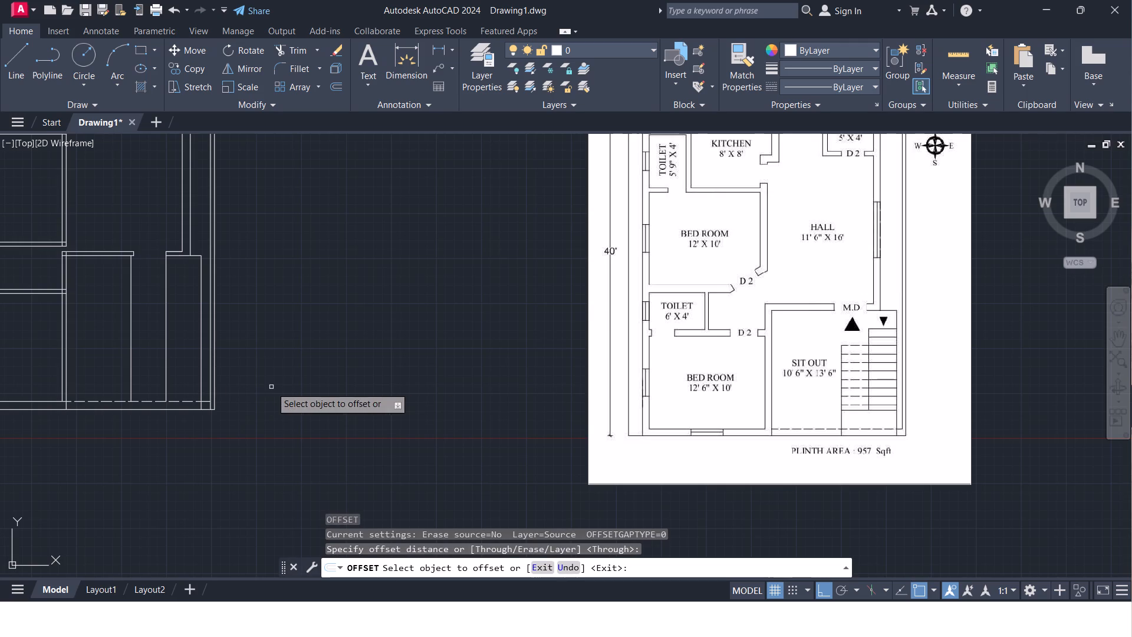
left_click(186, 402)
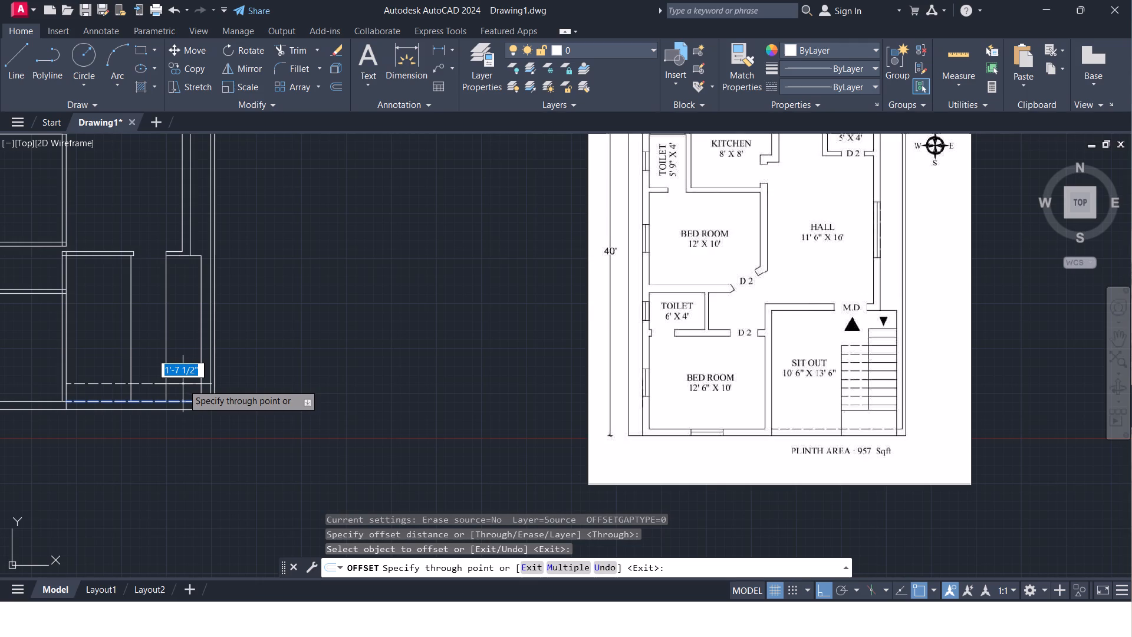
type("2'")
key("Return")
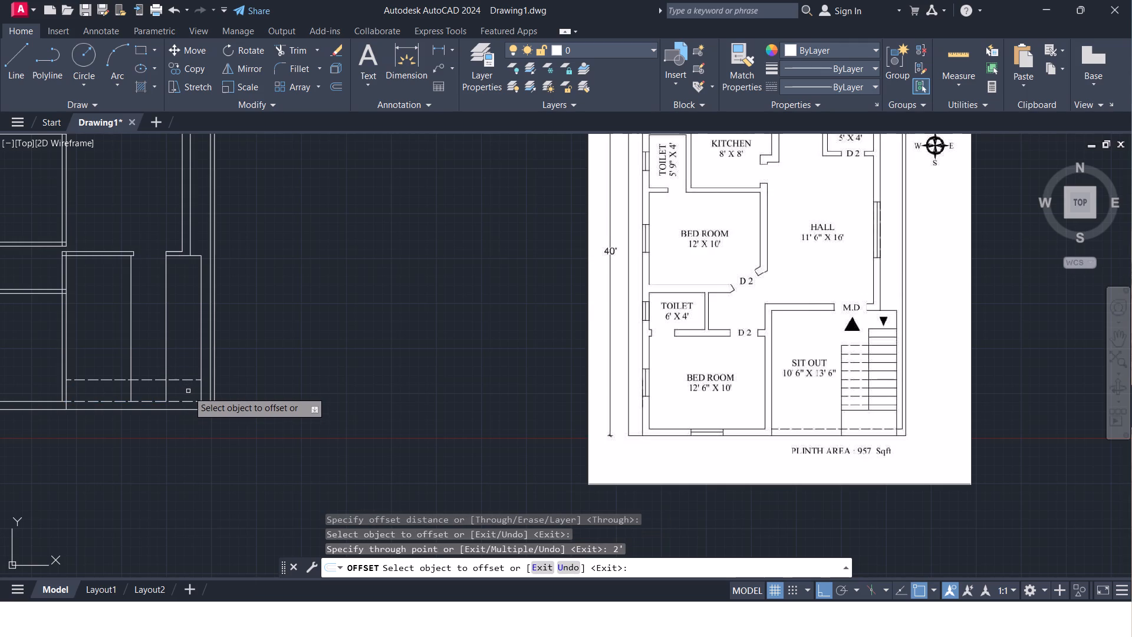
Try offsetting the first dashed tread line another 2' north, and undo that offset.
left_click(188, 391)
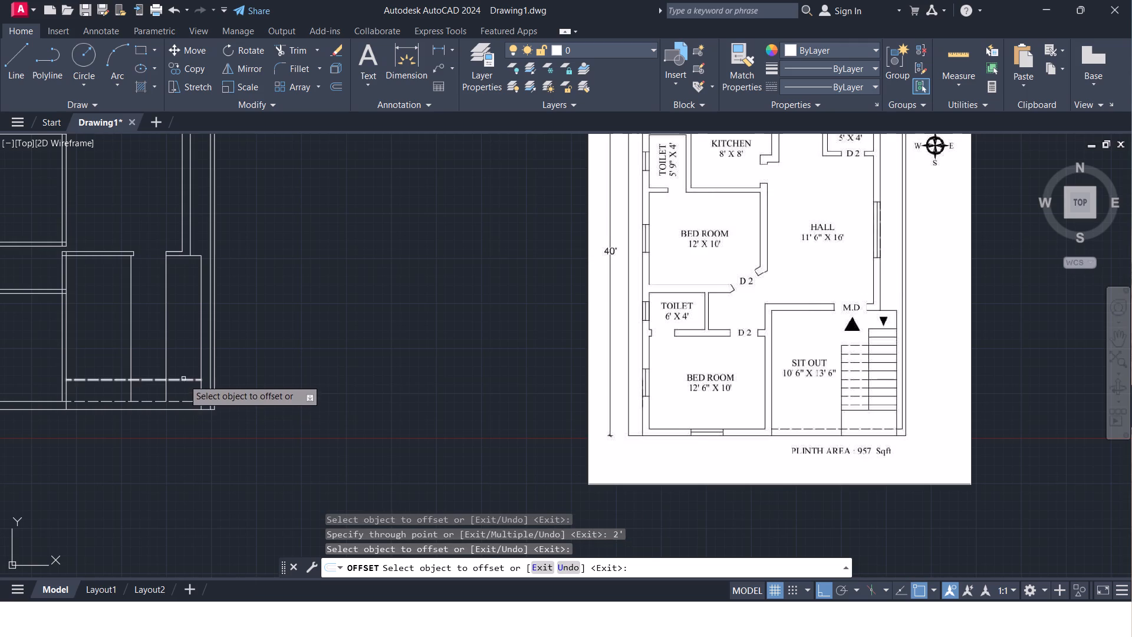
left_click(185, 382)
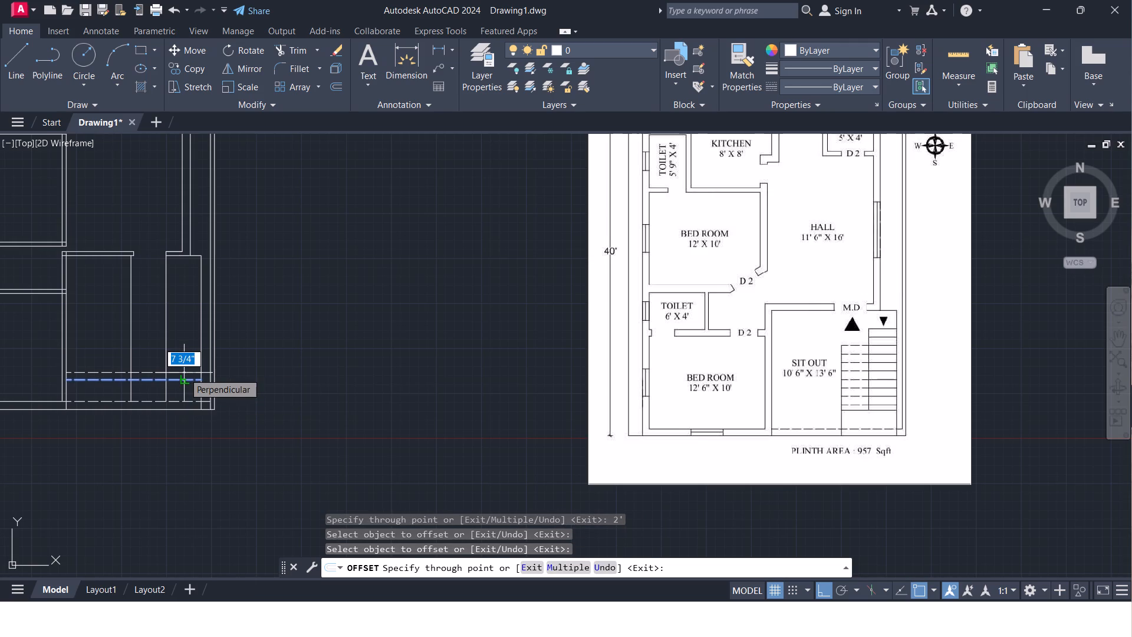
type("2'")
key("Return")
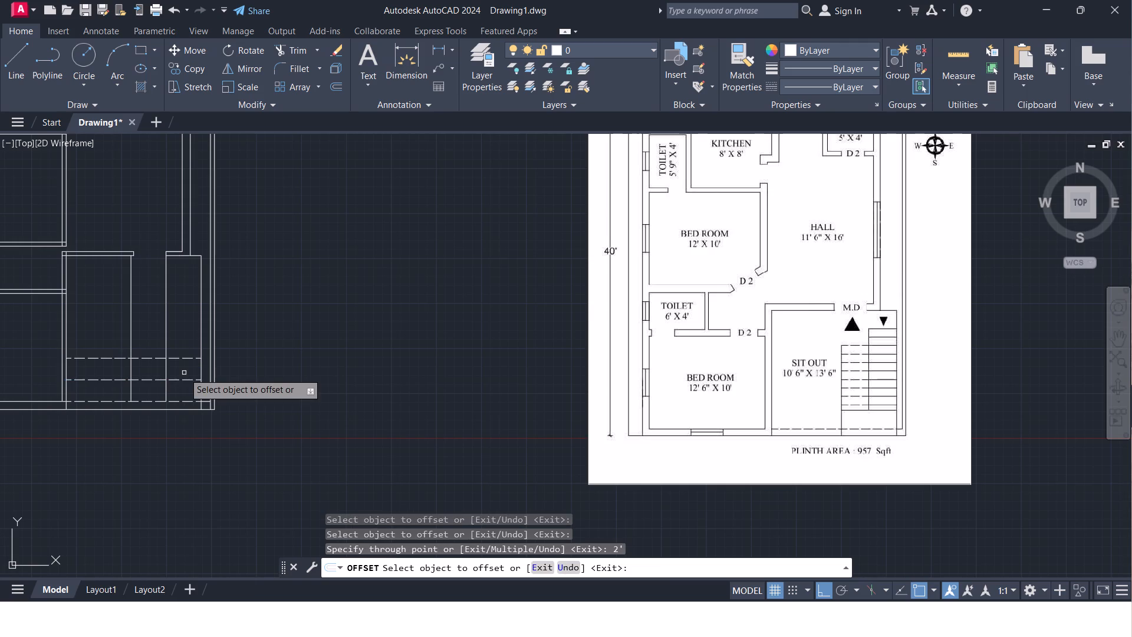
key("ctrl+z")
Offset the first dashed tread line north in four successive 9" steps, each from the newest line.
left_click(182, 380)
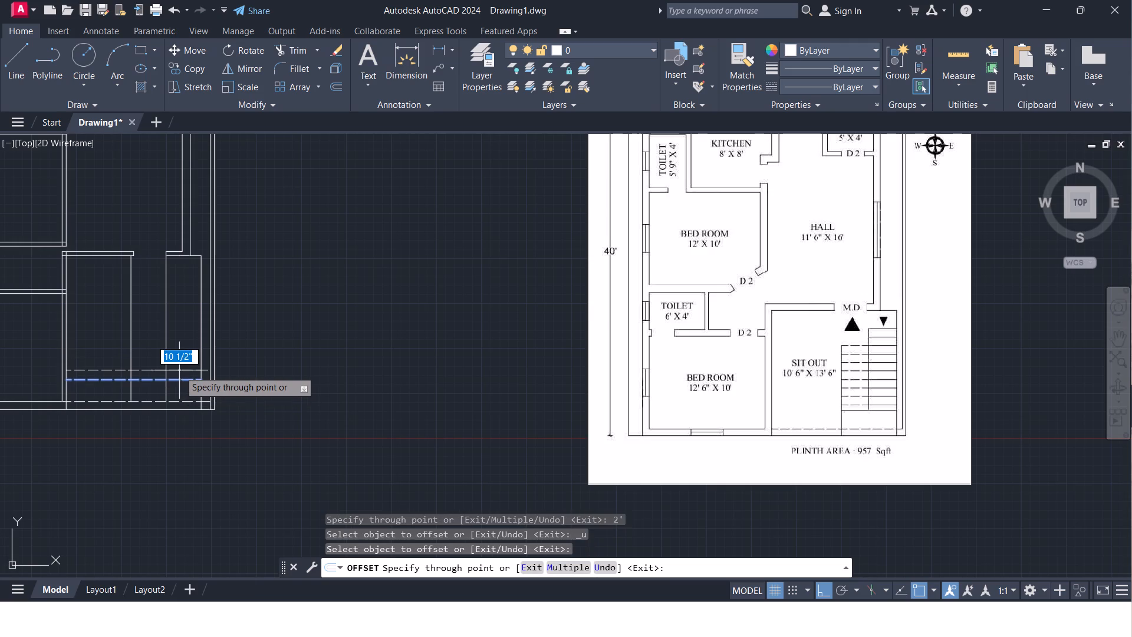
type("9\"")
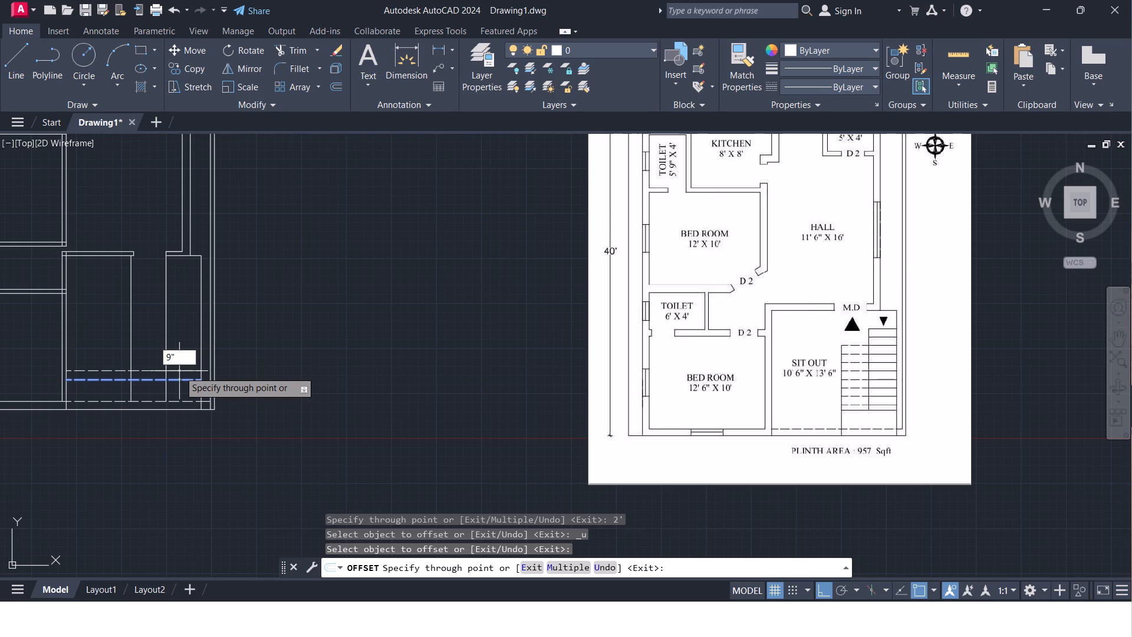
key("Return")
left_click(179, 370)
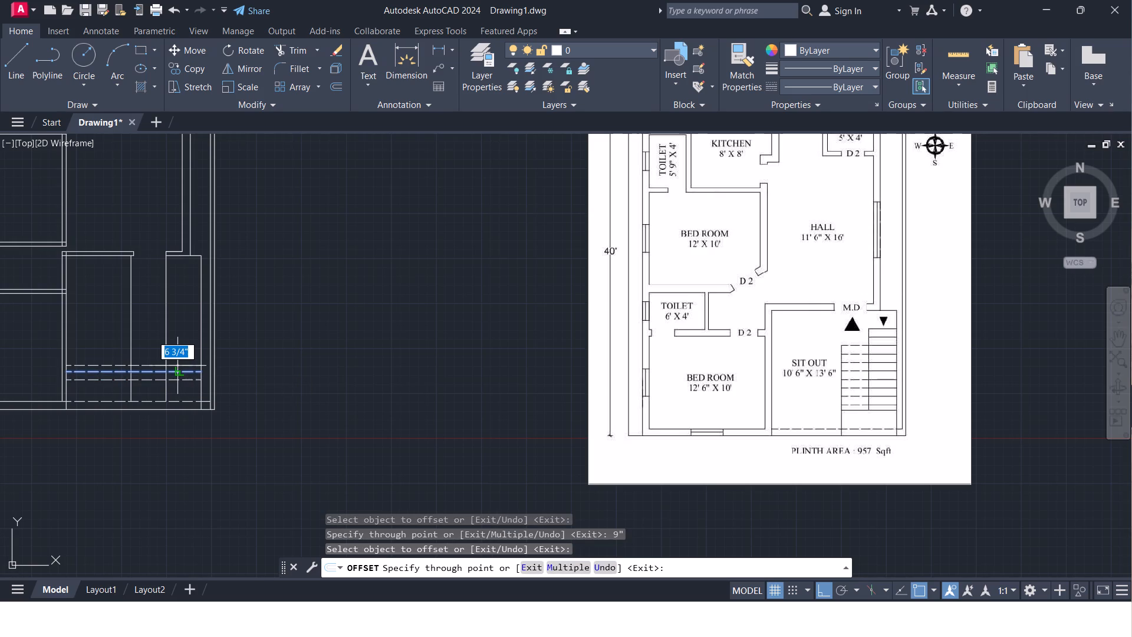
key("9")
key("shift+quotedbl")
key("Return")
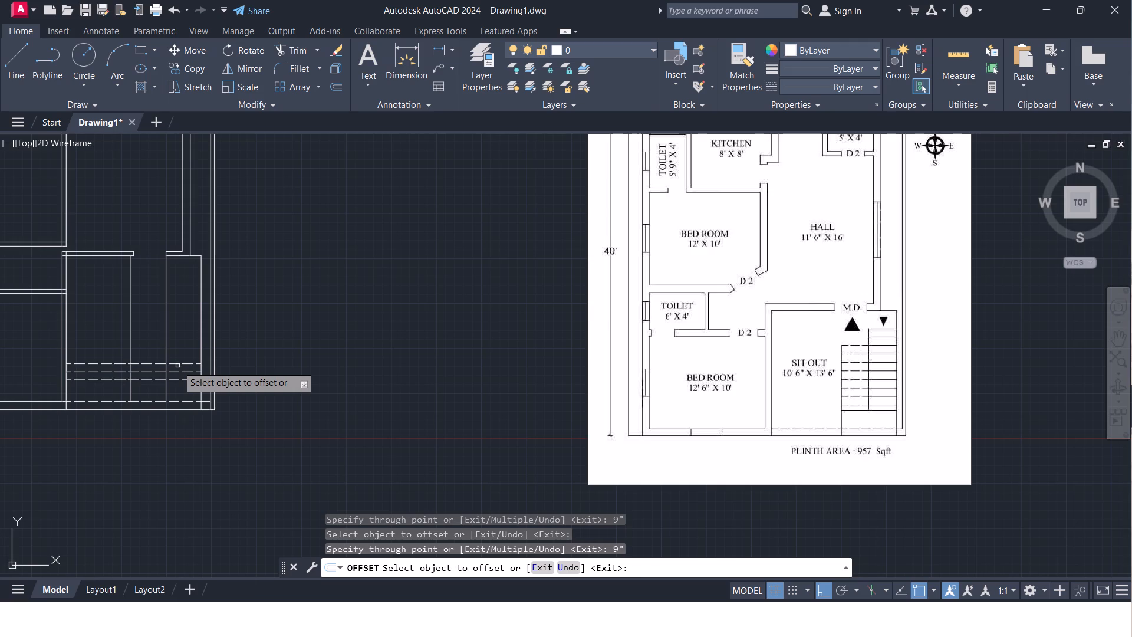
left_click(178, 365)
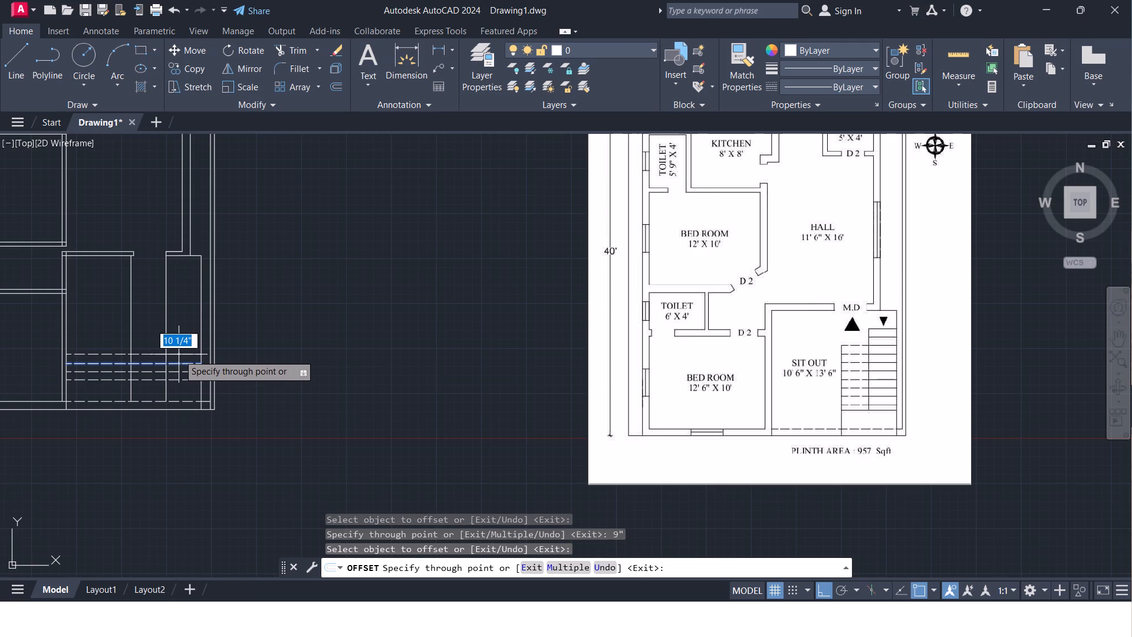
type("9\"")
key("Return")
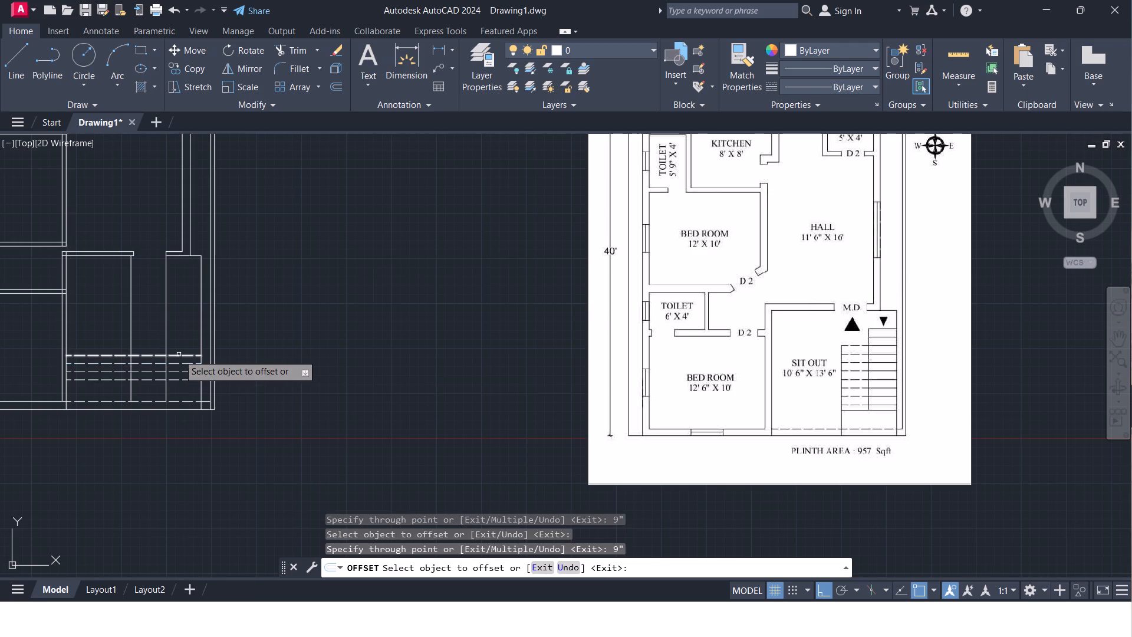
left_click(179, 354)
type("9\"")
key("Return")
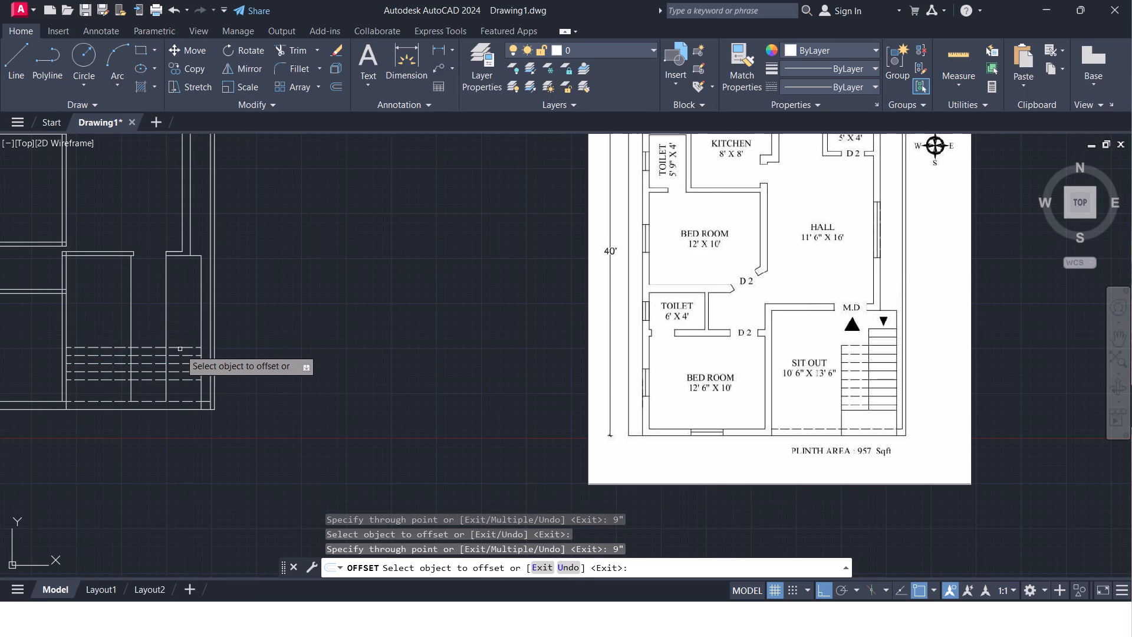
Add four more dashed tread lines at 9" spacing, offsetting north from the newest line each time.
left_click(180, 347)
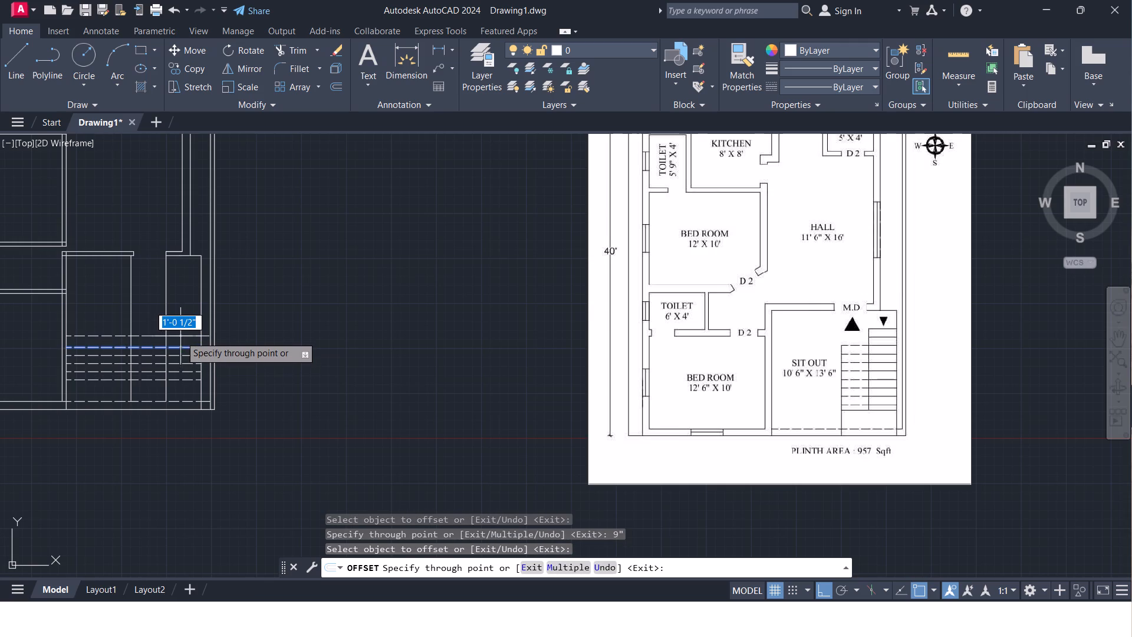
type("9\"")
key("Return")
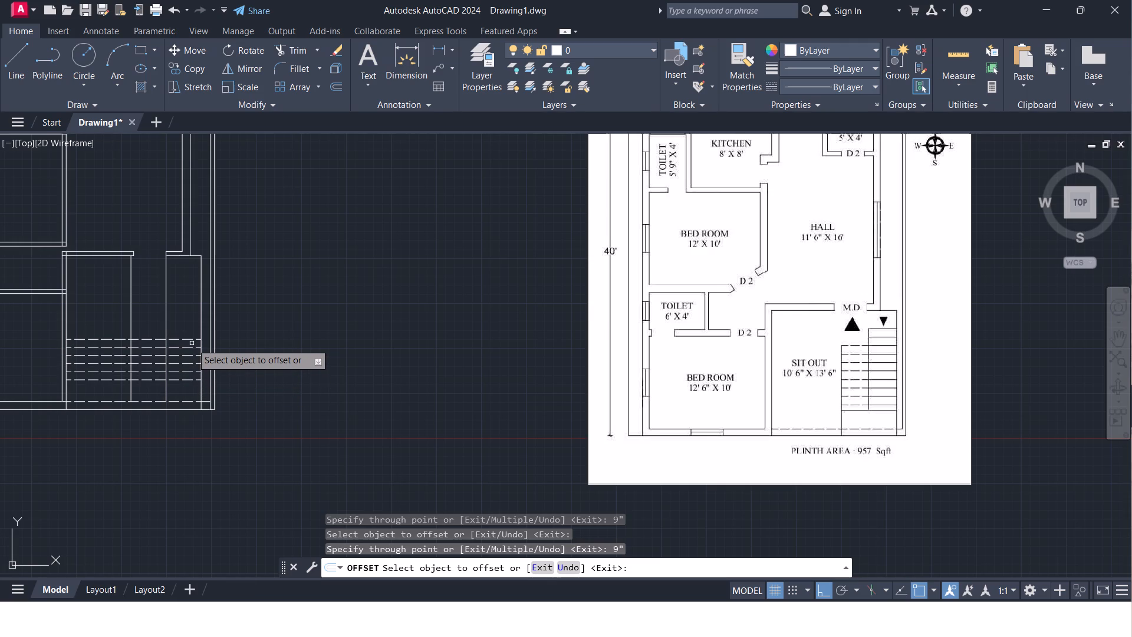
left_click(192, 340)
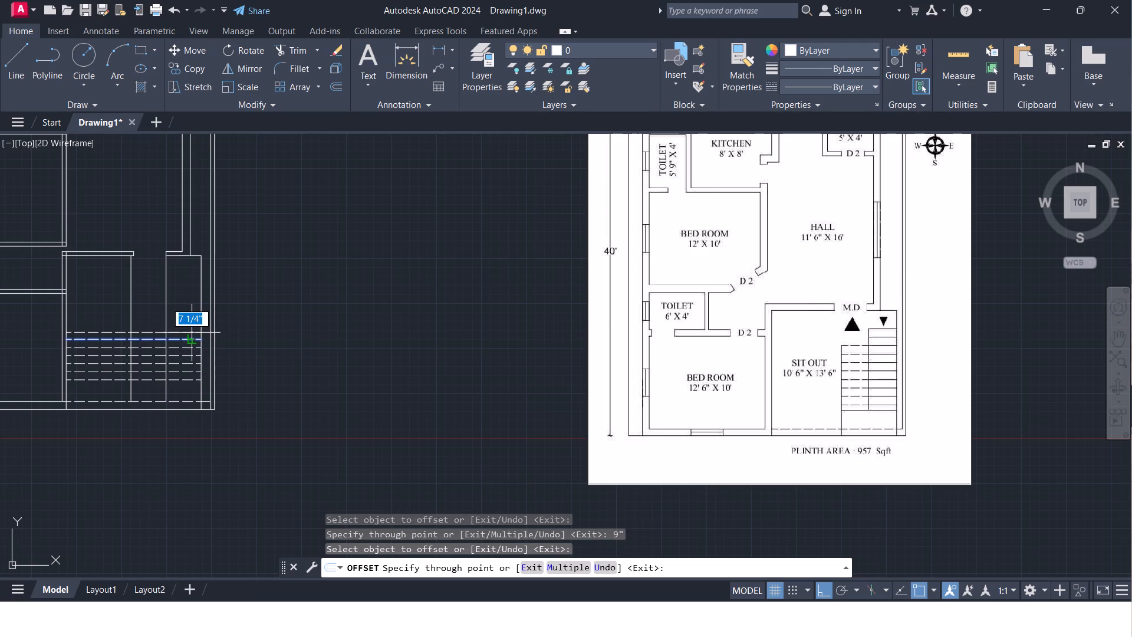
type("9\"")
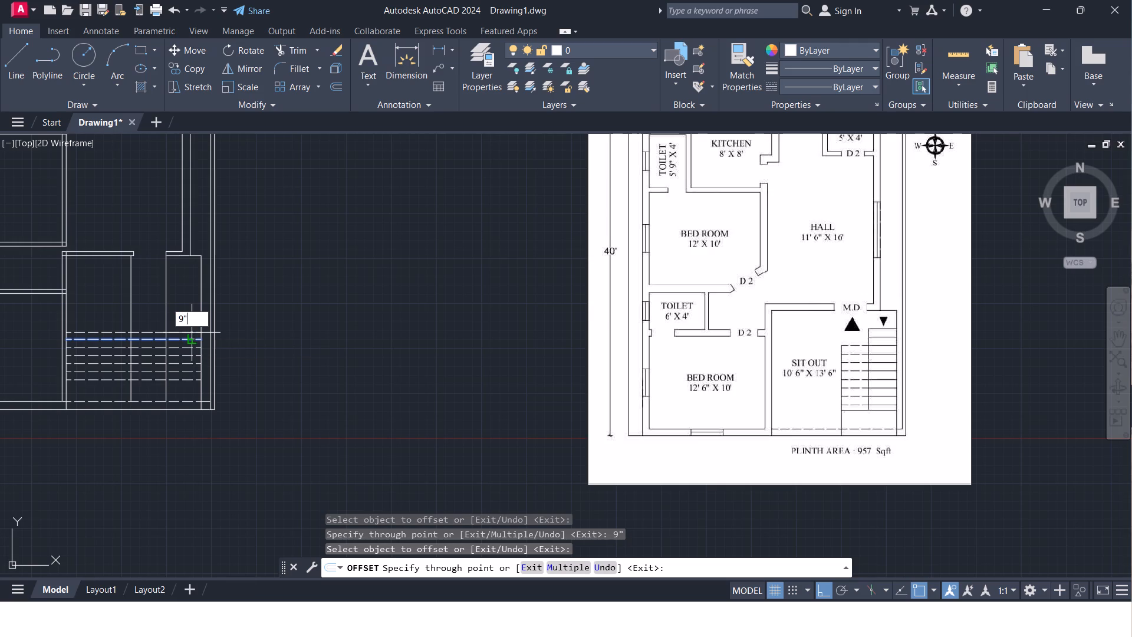
key("Return")
left_click(191, 333)
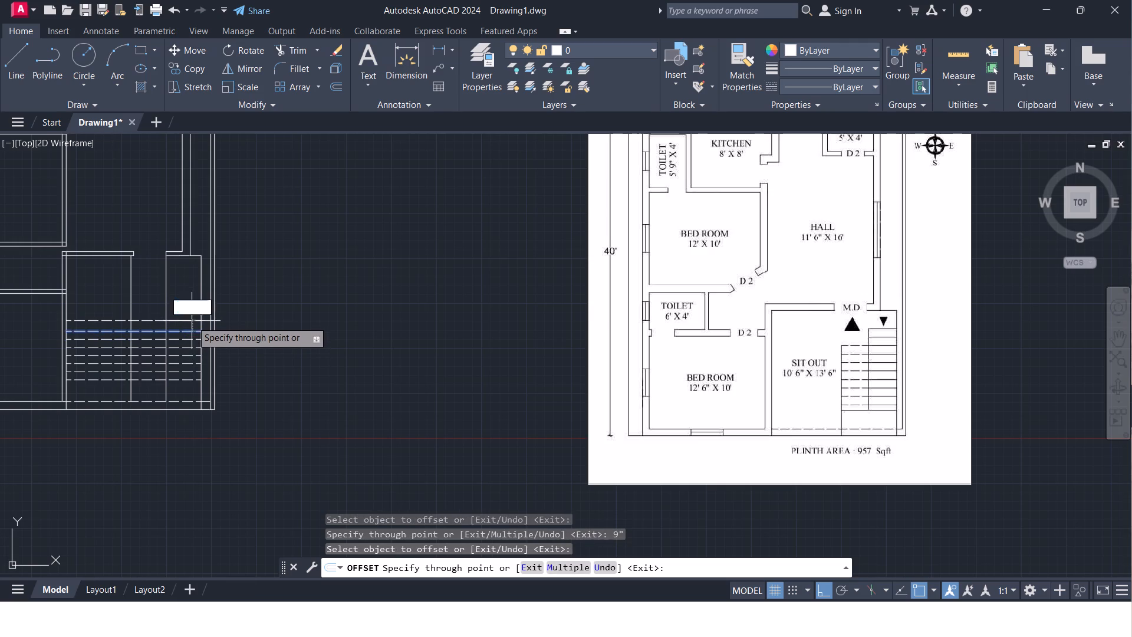
type("9\"")
key("Return")
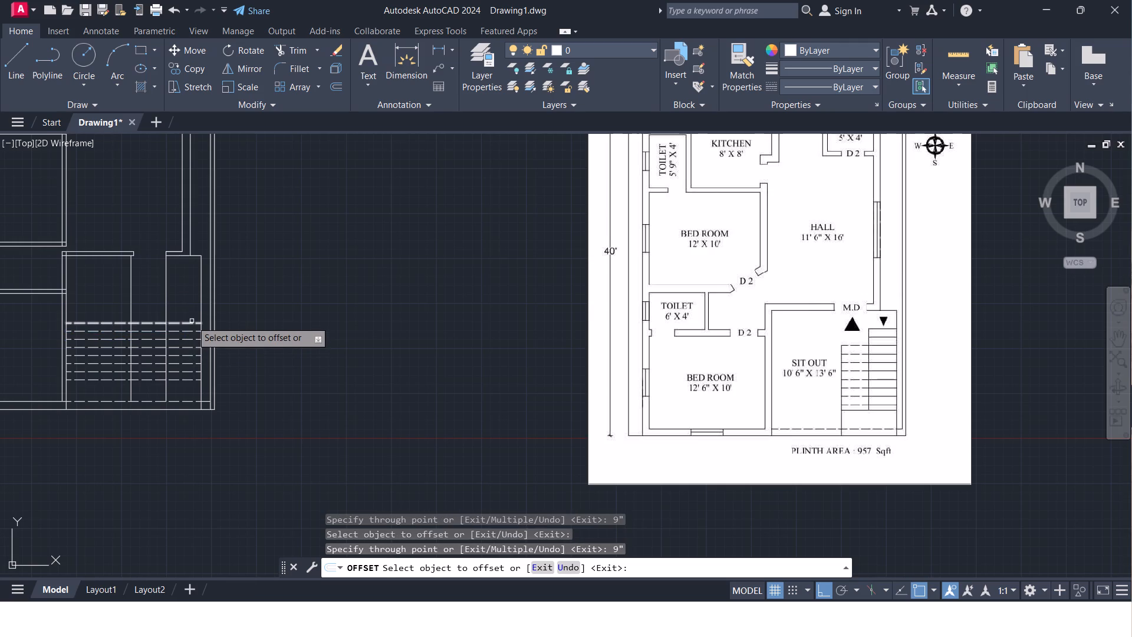
left_click(192, 321)
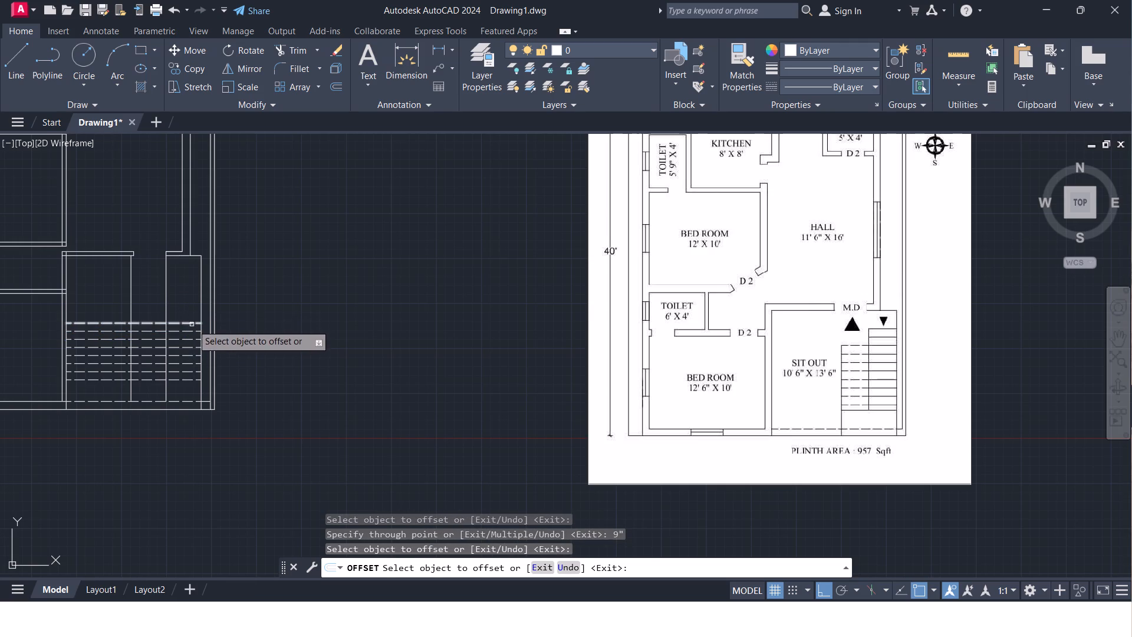
left_click(192, 324)
type("9\"")
key("Return")
Add two more dashed tread lines at 9" spacing, offsetting north from the newest line each time.
left_click(187, 314)
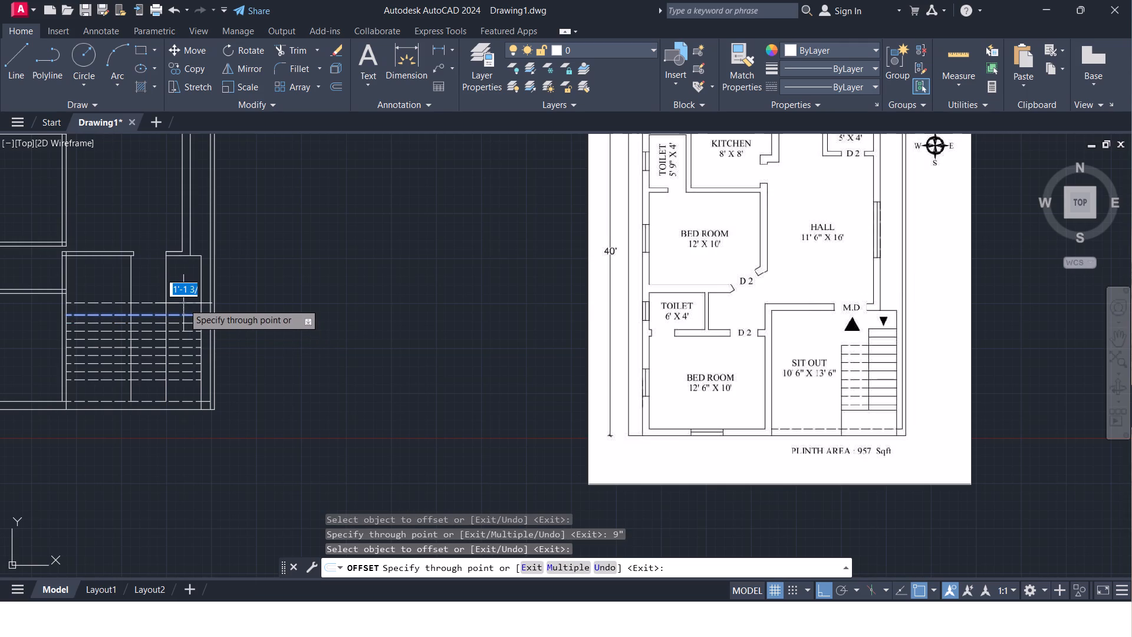
key("9")
key("shift+quotedbl")
key("Return")
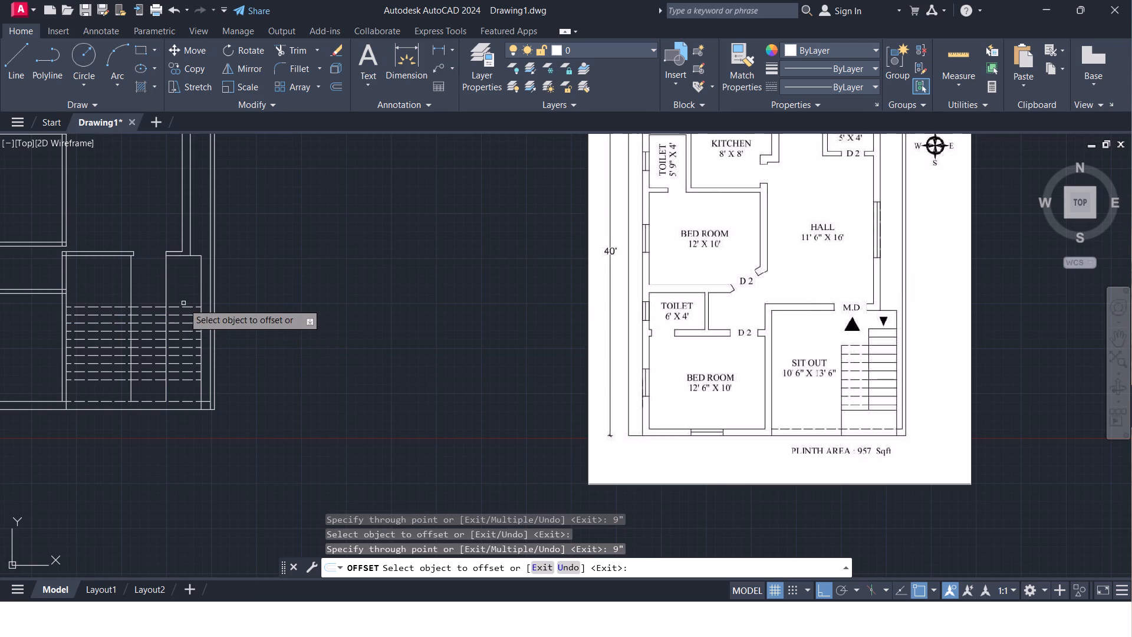
left_click(186, 310)
left_click(187, 308)
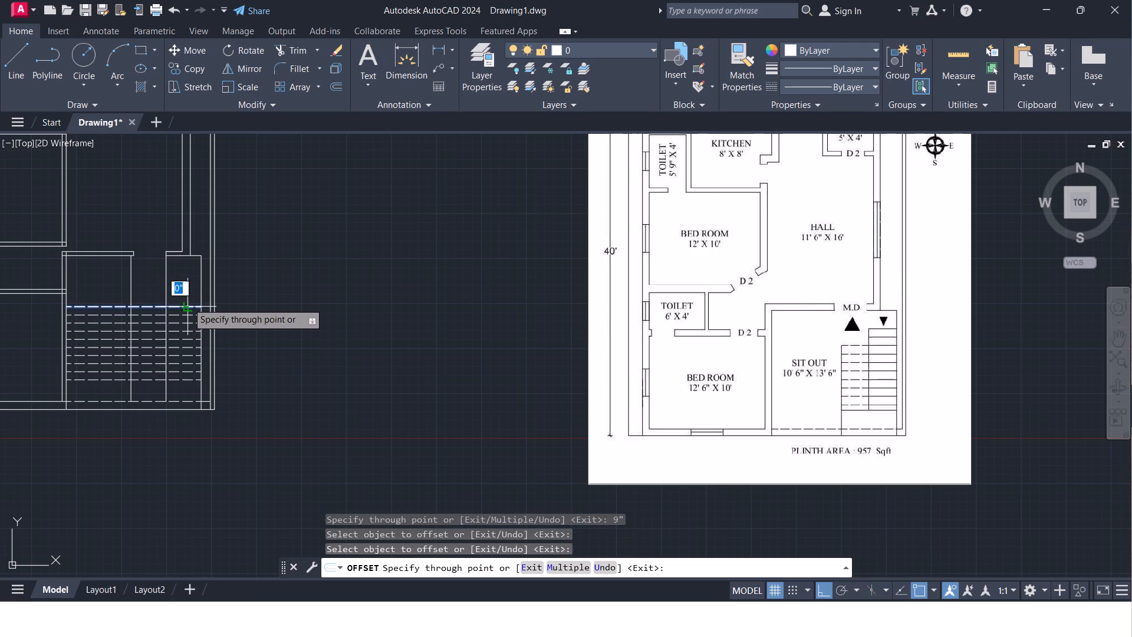
type("9\"")
key("Return")
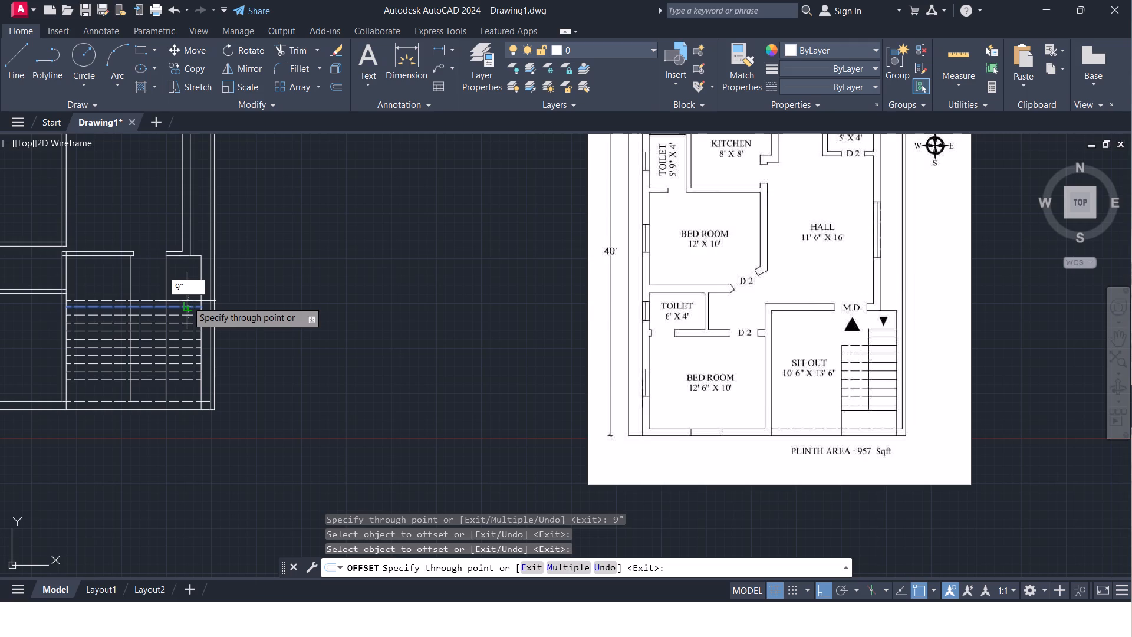
key("Escape")
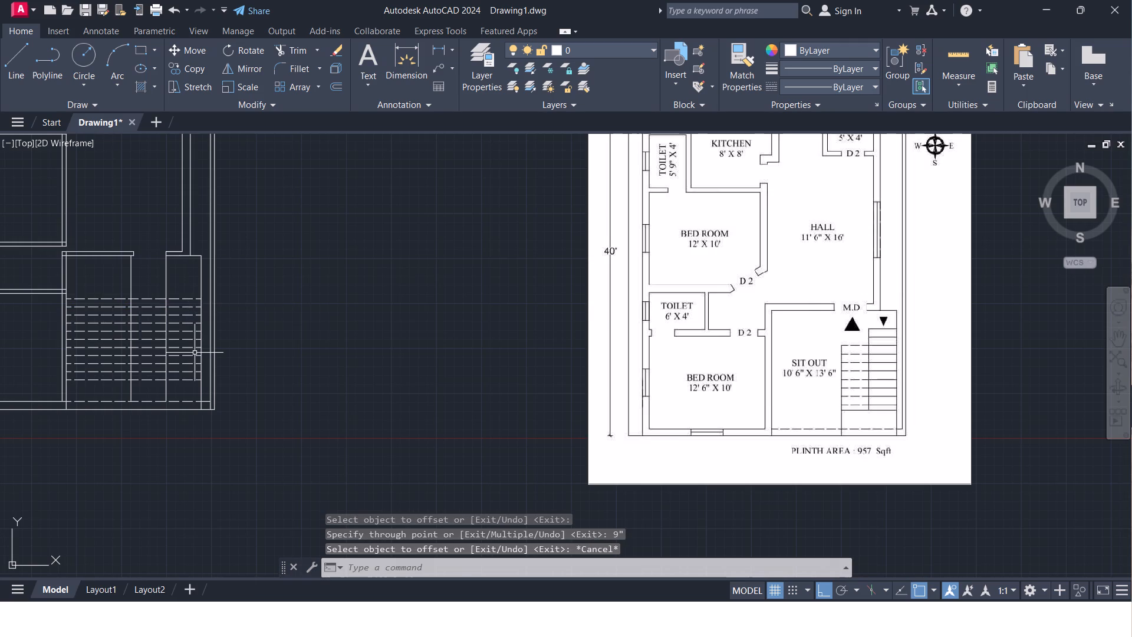
Trim the two northernmost treads out of the west flight and all dashed treads west of the staircase.
type("tr")
key("Return")
key("Return")
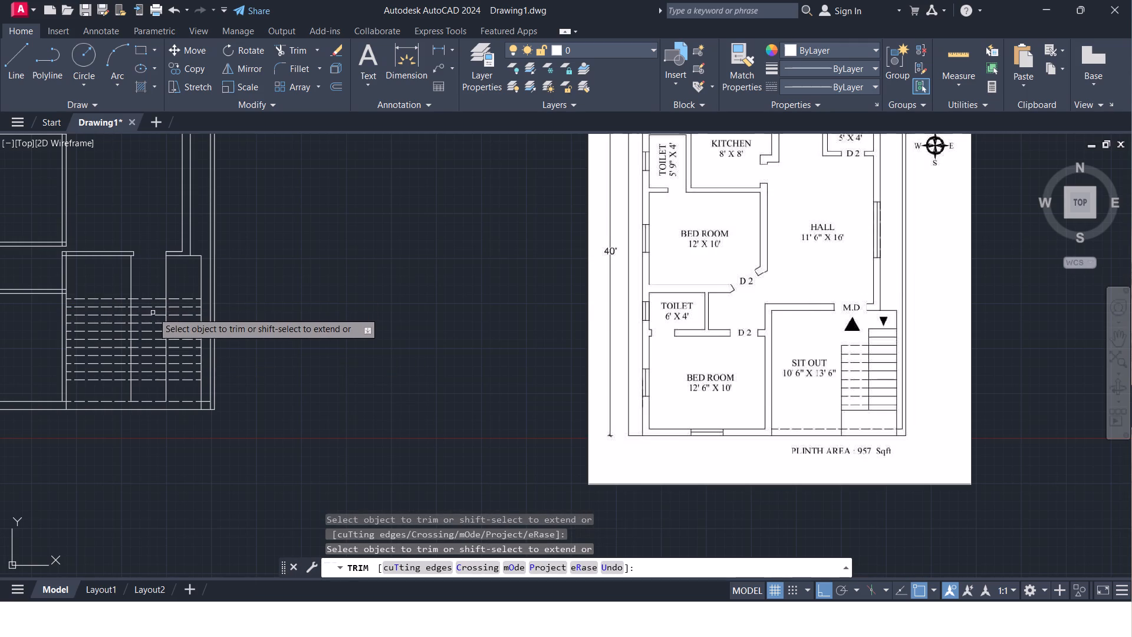
left_click(153, 312)
left_click(147, 294)
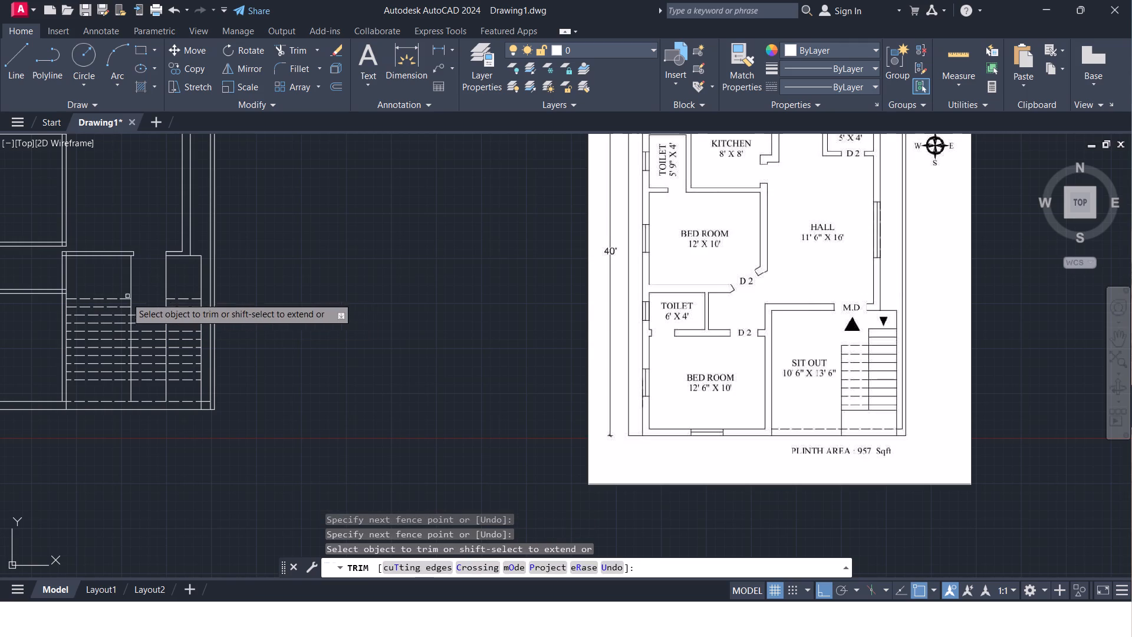
left_click(103, 390)
left_click(93, 293)
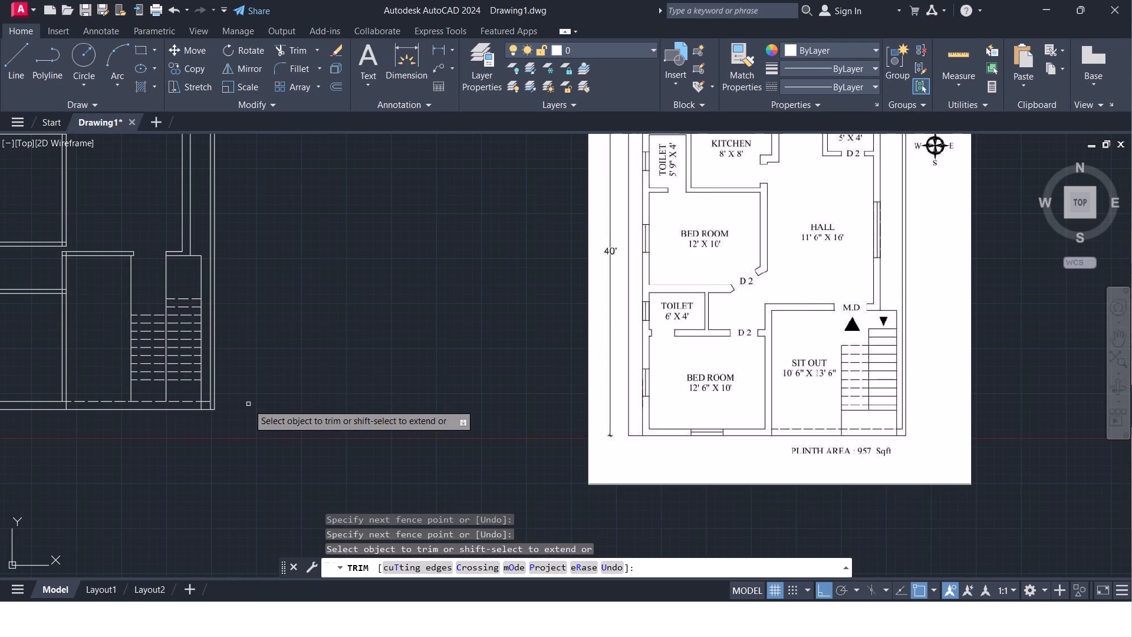
scroll(235, 363, "up", 1)
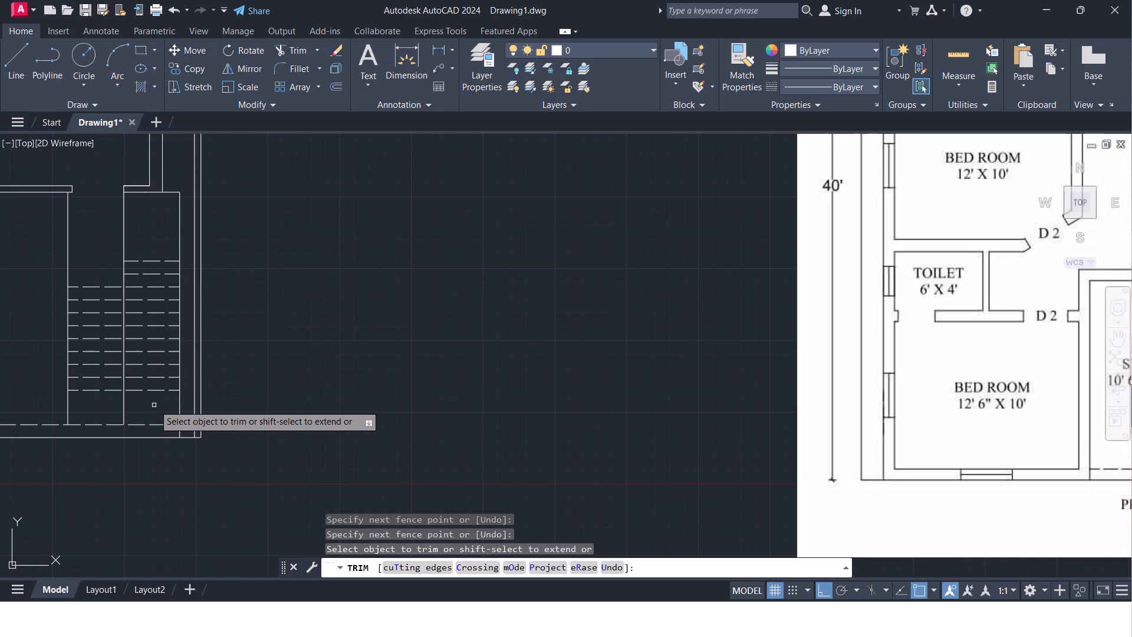
left_click(154, 404)
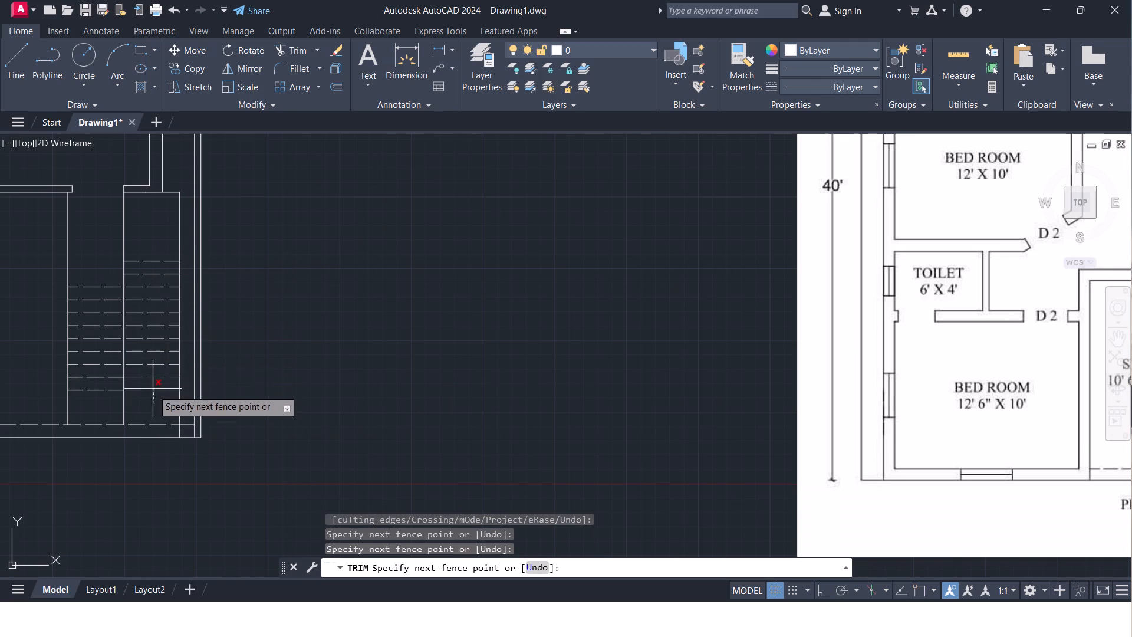
key("Escape")
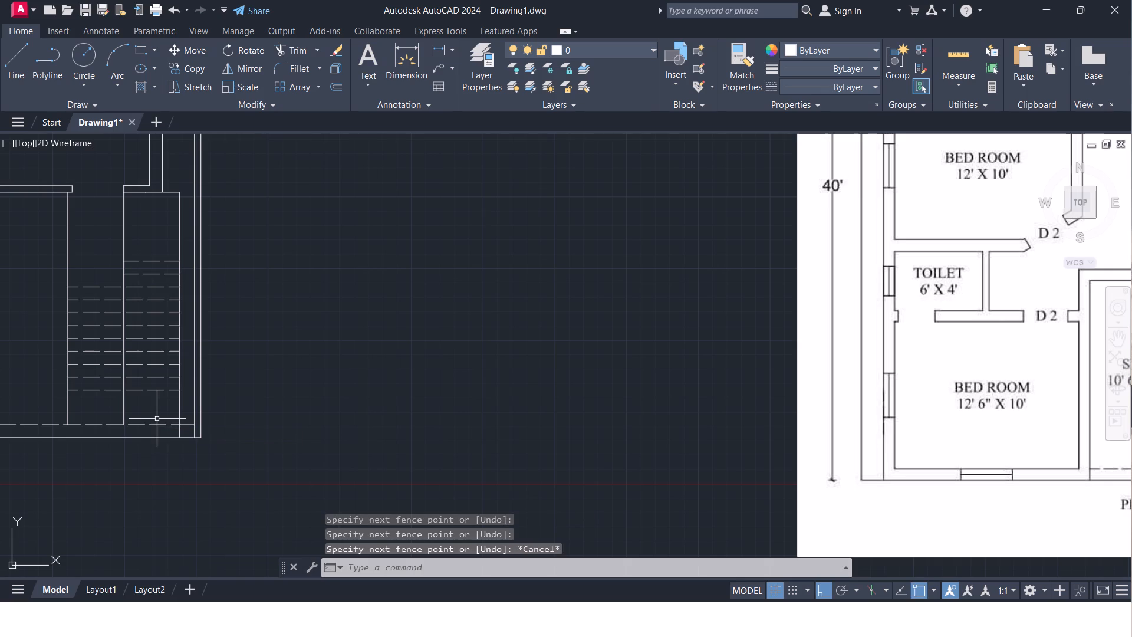
Extend the two northernmost dashed tread lines of the east flight west across the west flight.
type("tr")
key("Return")
key("Return")
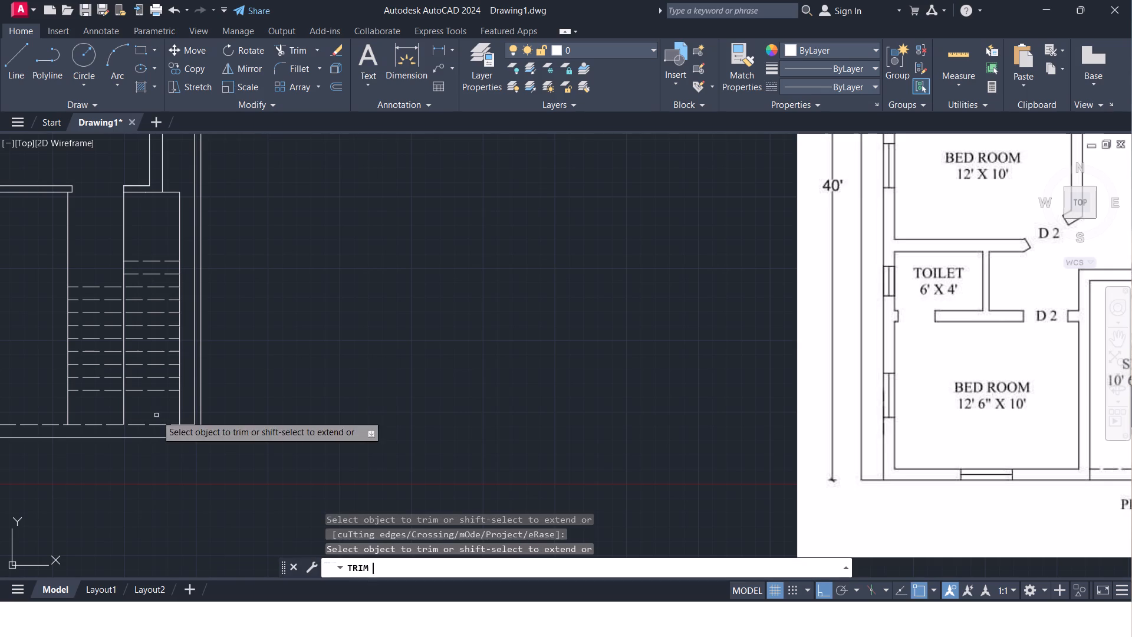
left_click(129, 261, "shift")
left_click(133, 273, "shift")
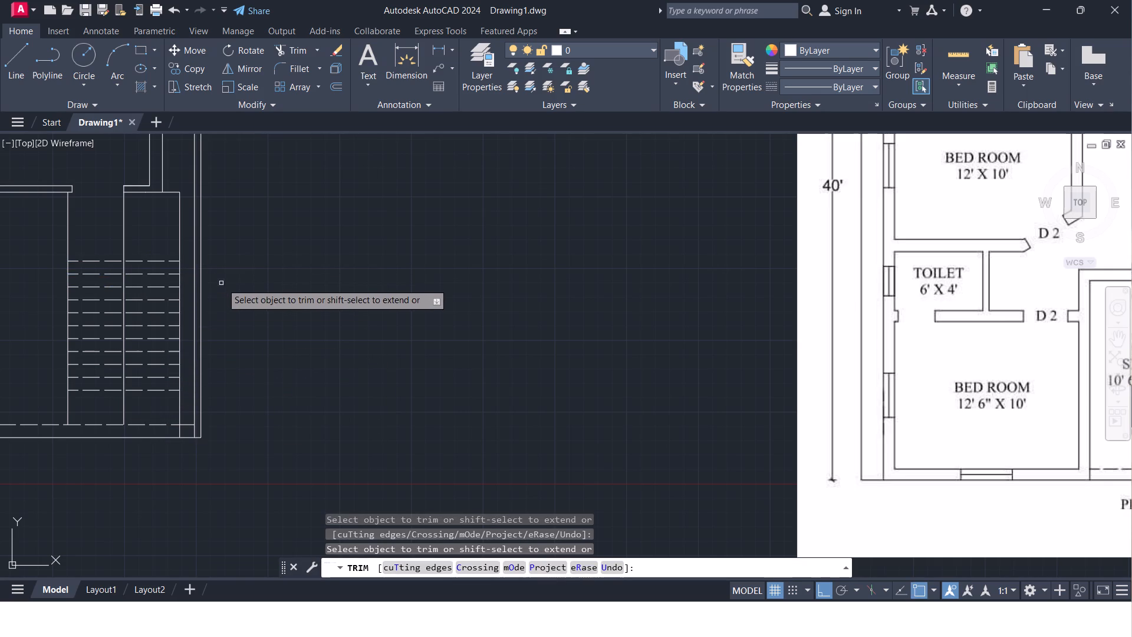
Trim away all dashed tread lines in the east stair flight.
left_click(162, 402)
left_click(141, 254)
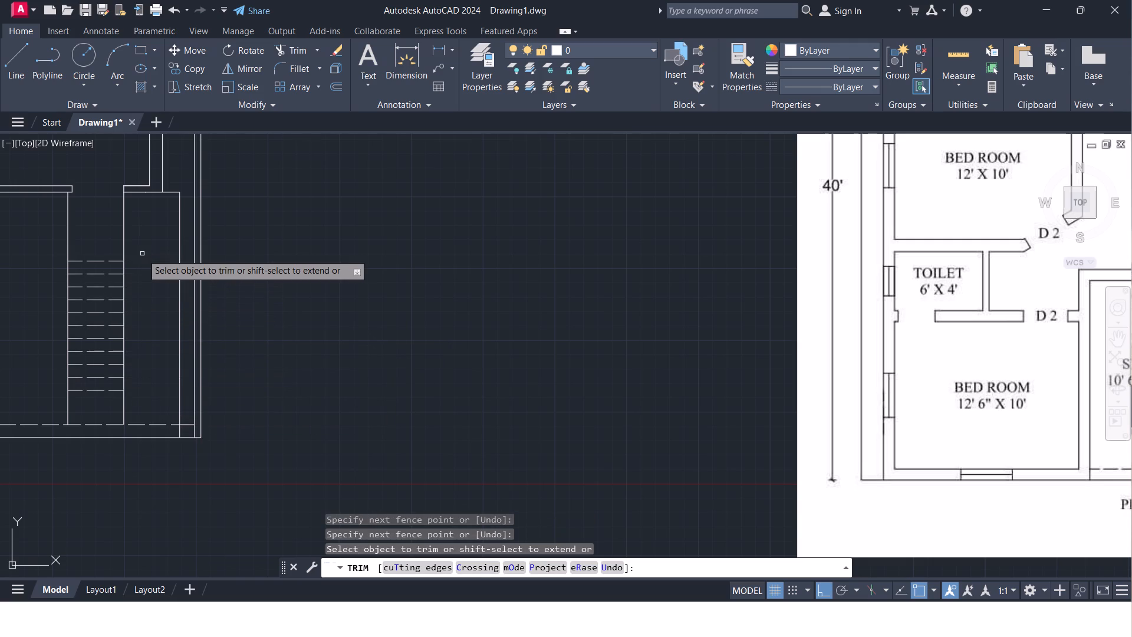
key("l")
key("Return")
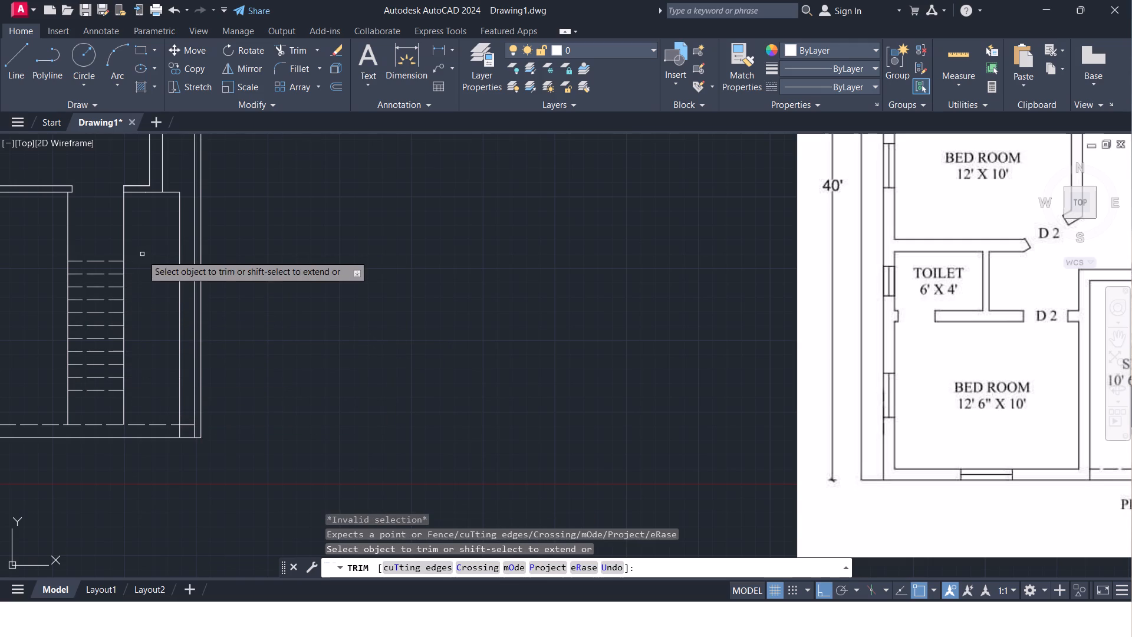
key("Escape")
Draw two solid 3'-3" tread lines across the east flight, level with the two northernmost dashed treads.
key("l")
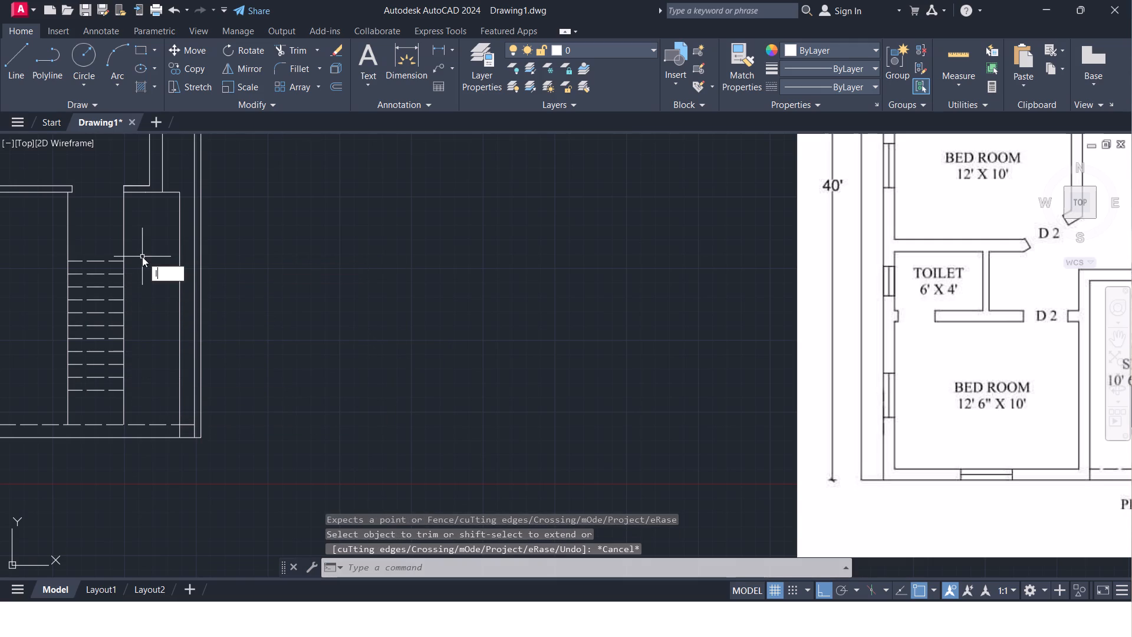
key("Return")
left_click(124, 261)
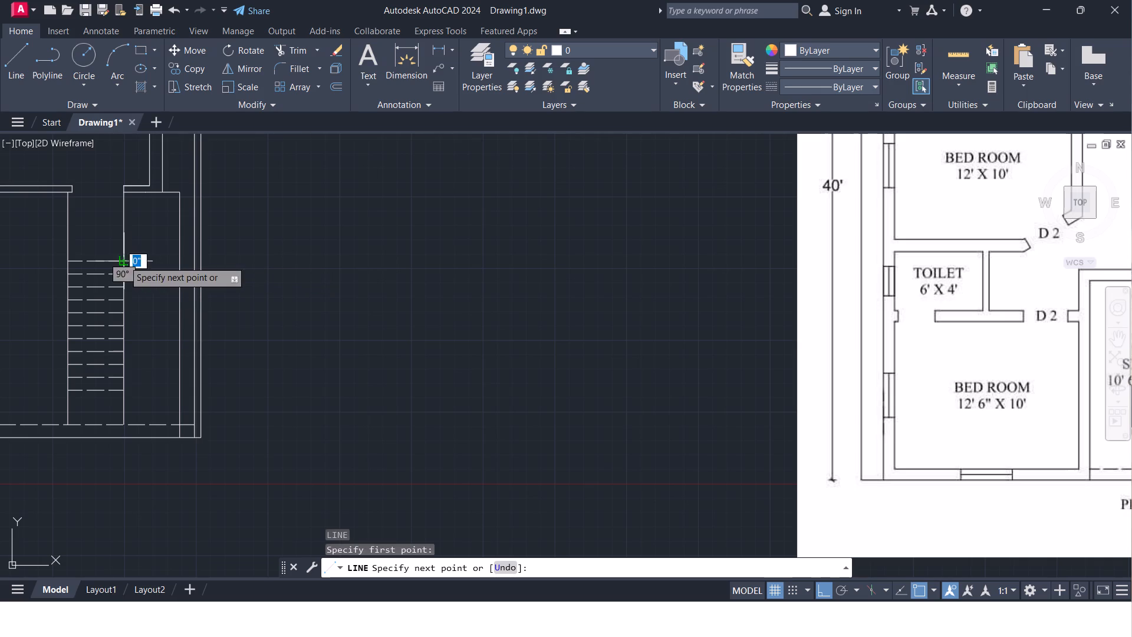
left_click(179, 258)
key("Escape")
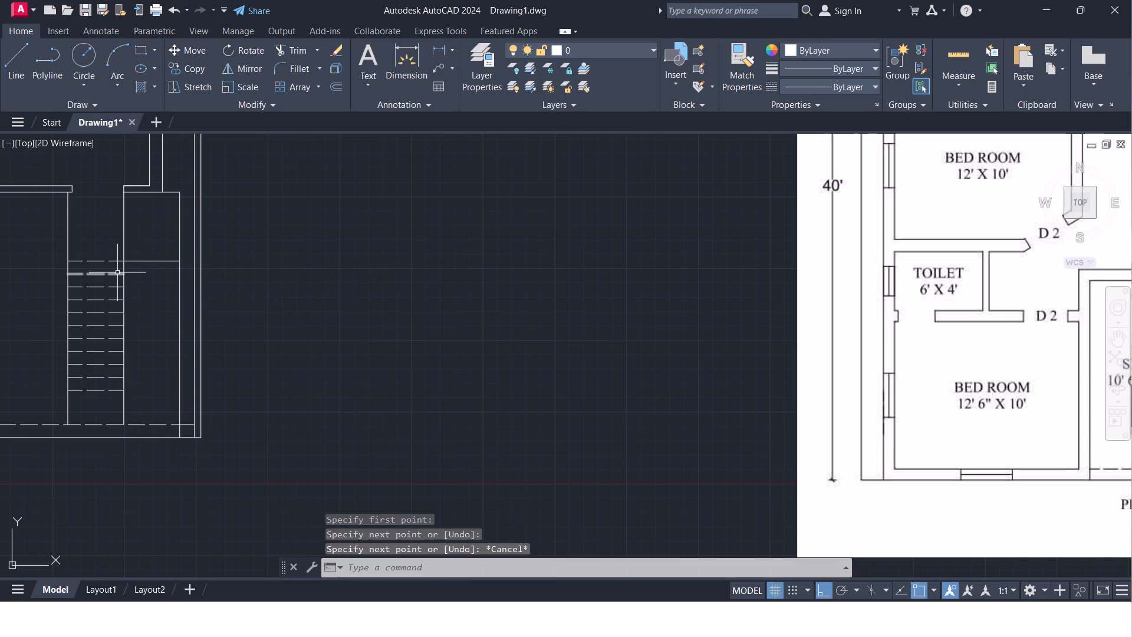
key("l")
key("Return")
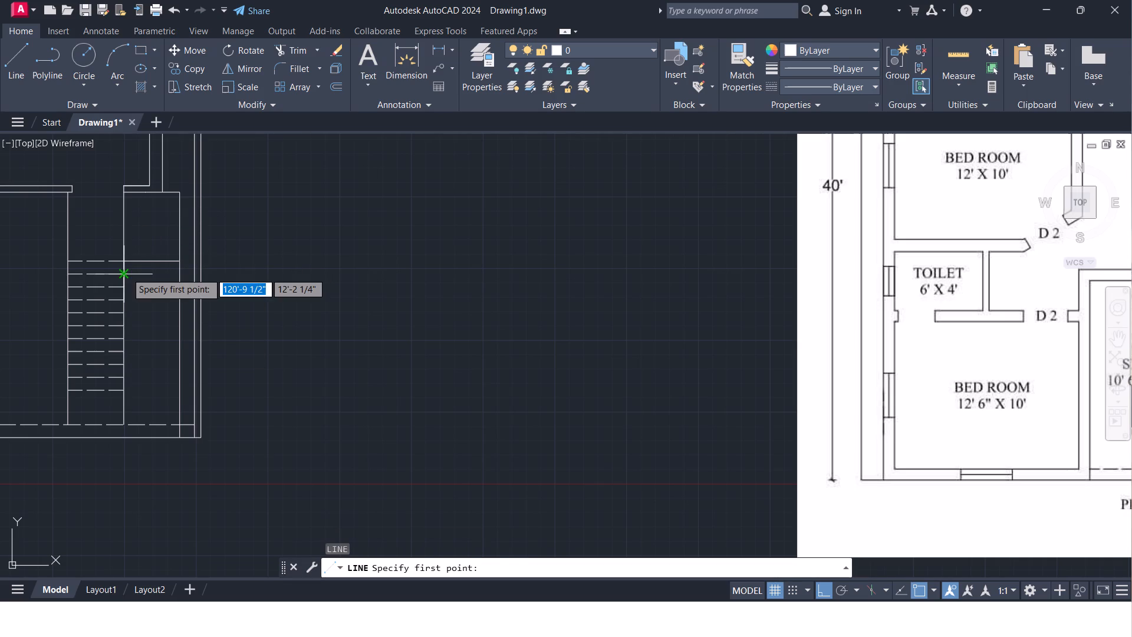
left_click(126, 272)
left_click(182, 272)
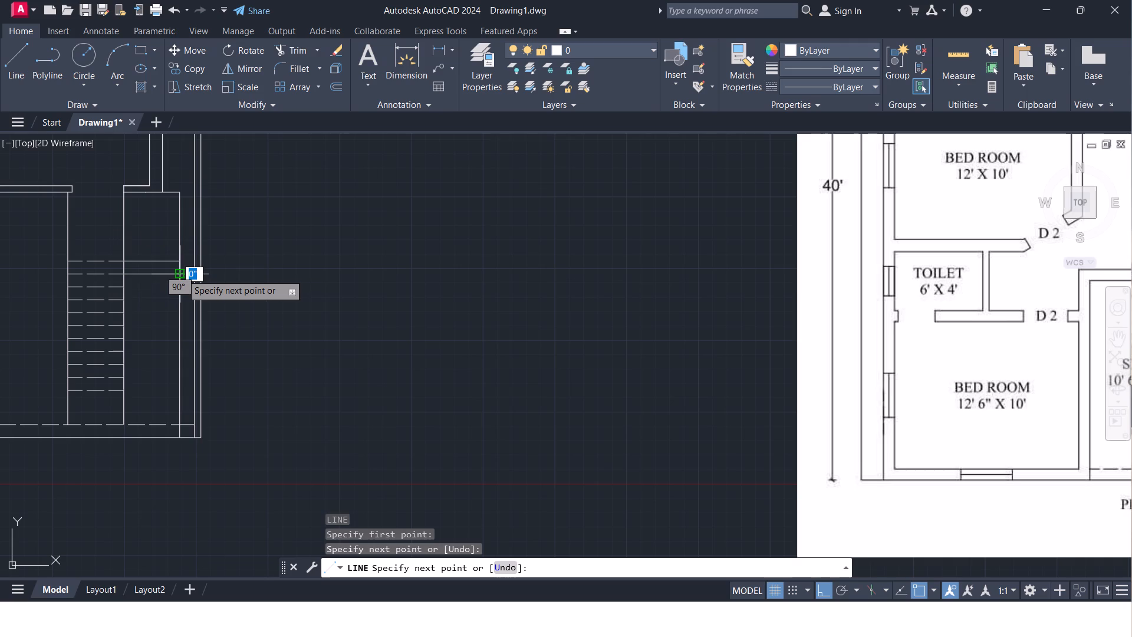
key("Escape")
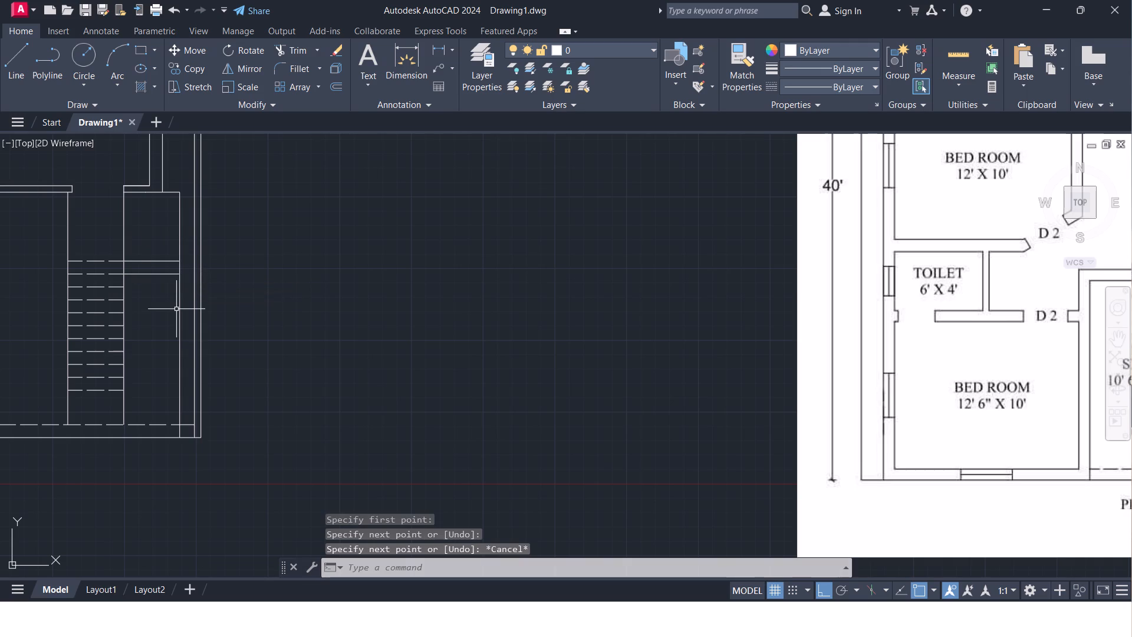
Draw solid tread lines across the east flight, level with the third and fourth dashed treads from the north.
key("l")
key("Return")
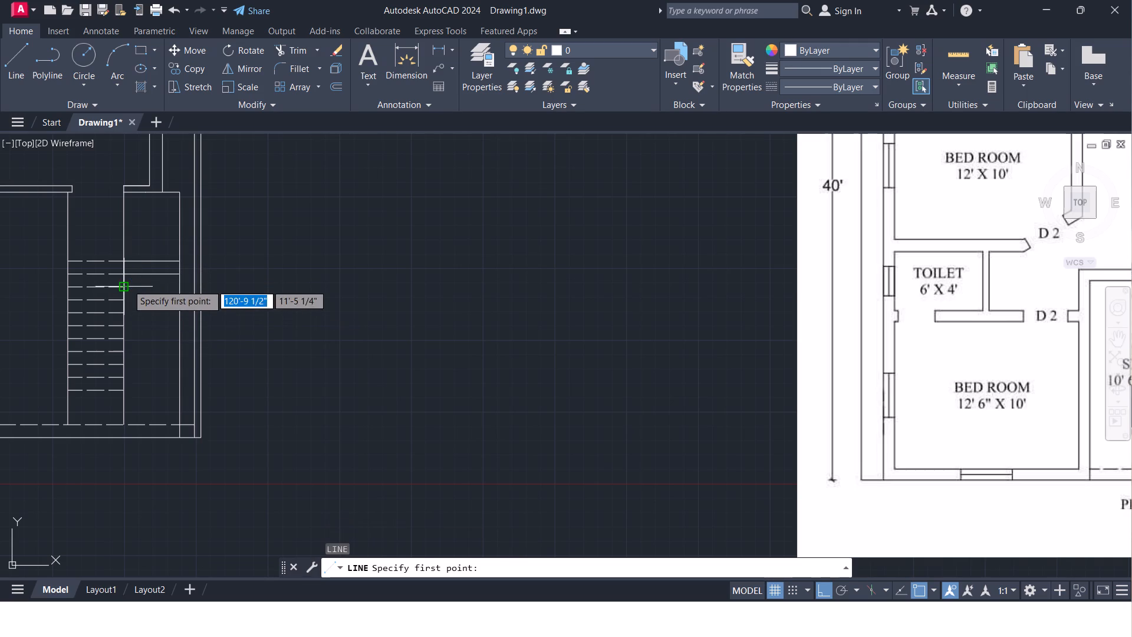
left_click(127, 284)
left_click(179, 285)
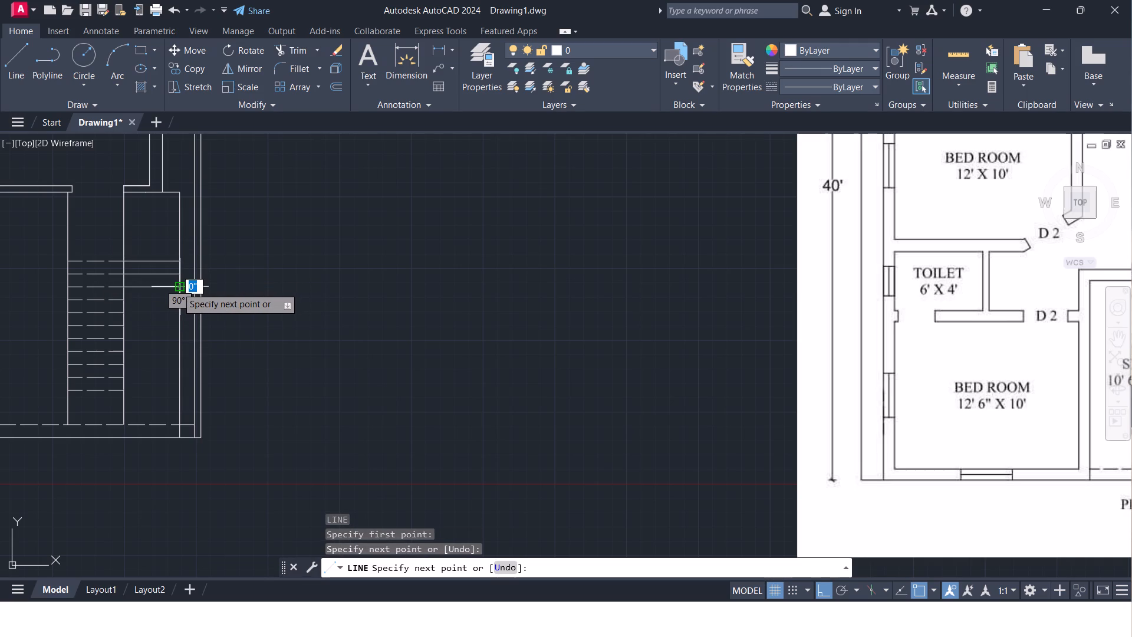
key("Escape")
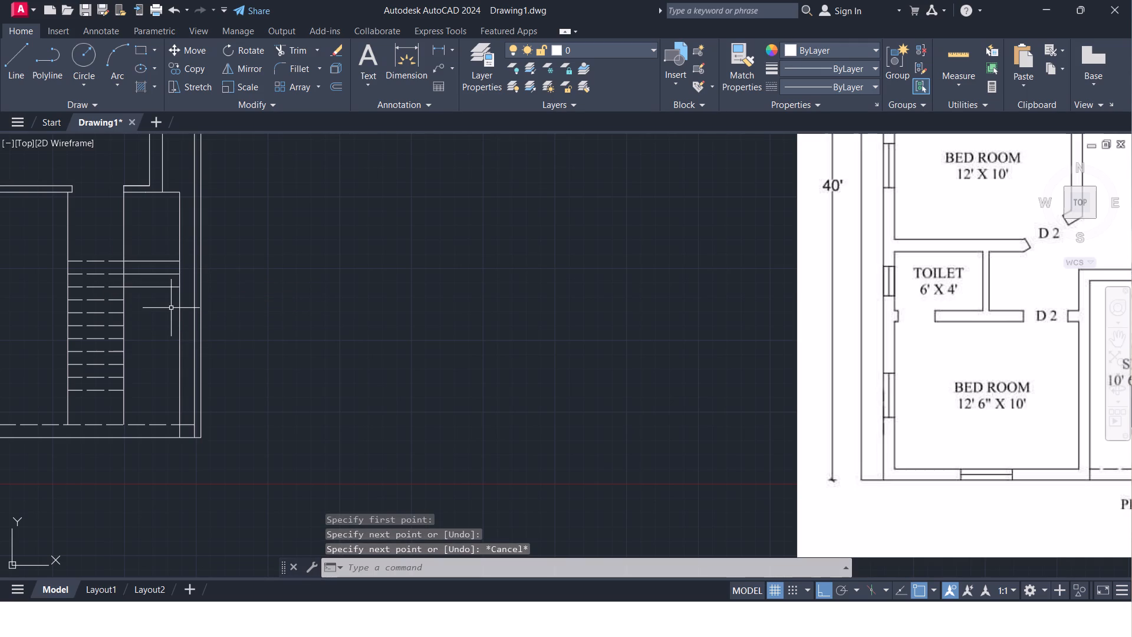
key("l")
key("Return")
left_click(126, 301)
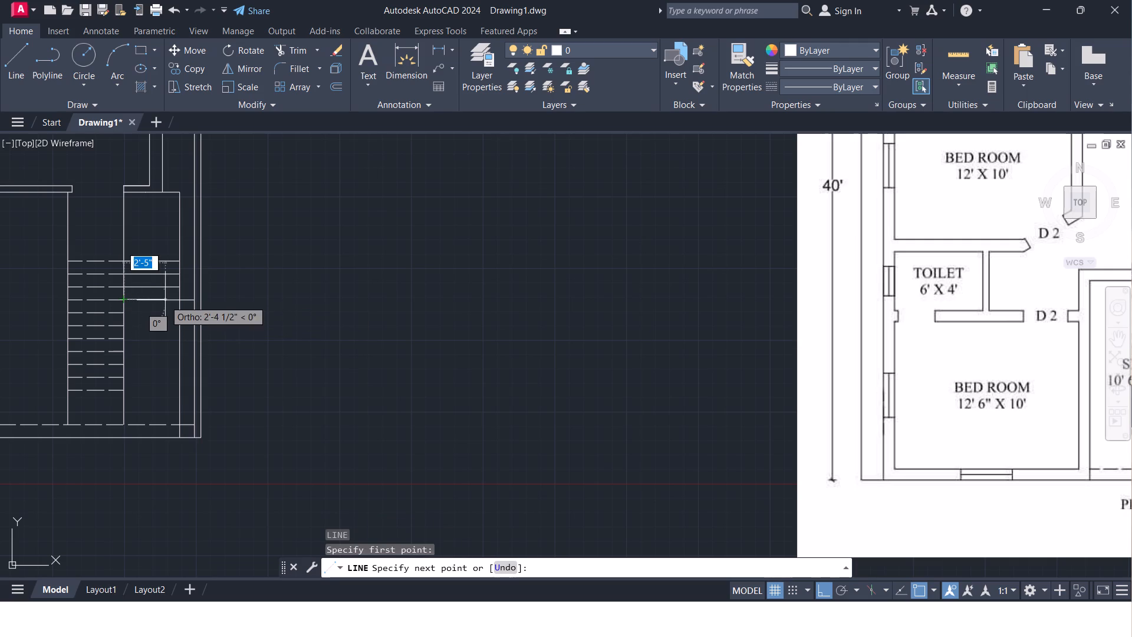
left_click(179, 299)
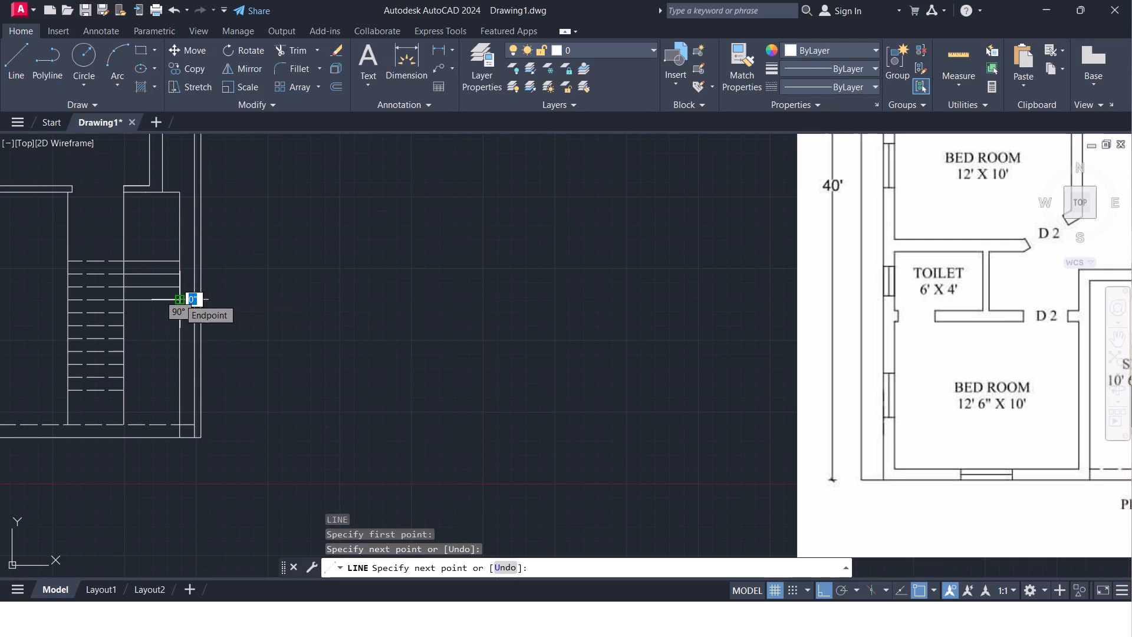
key("Escape")
Draw solid tread lines across the east flight, level with the fifth and sixth dashed treads from the north.
key("l")
key("Return")
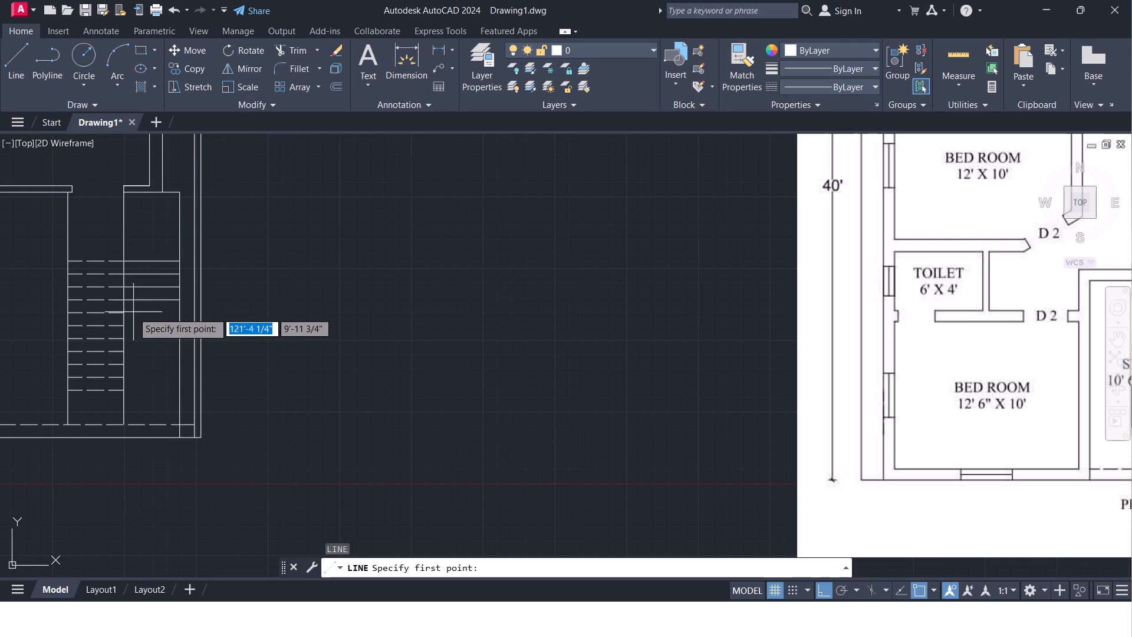
left_click(128, 311)
left_click(177, 309)
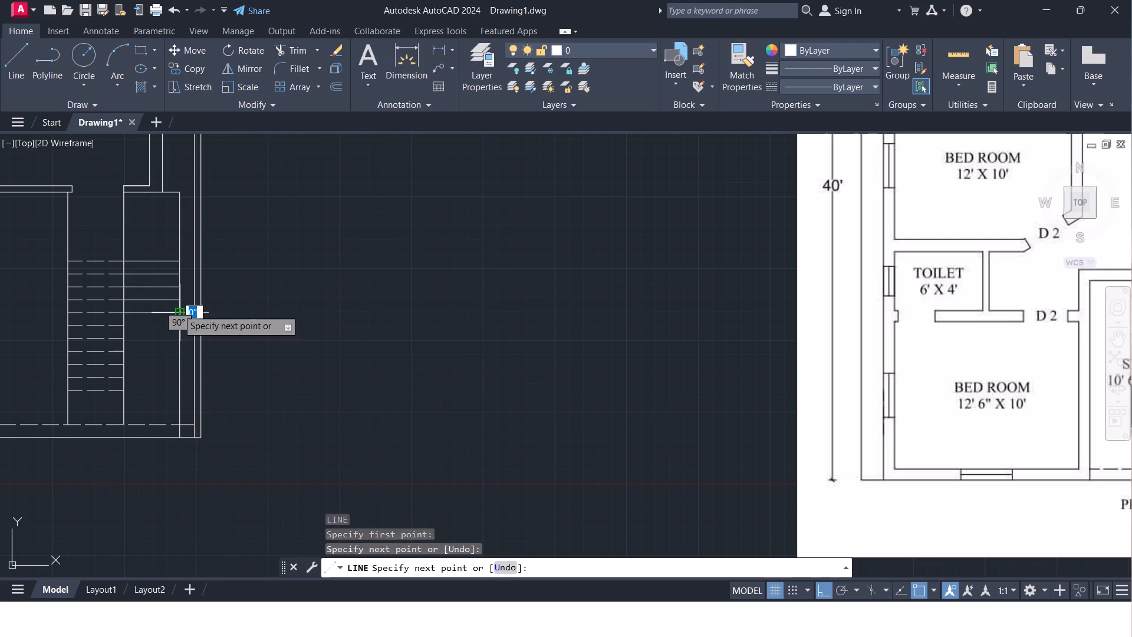
key("Escape")
key("l")
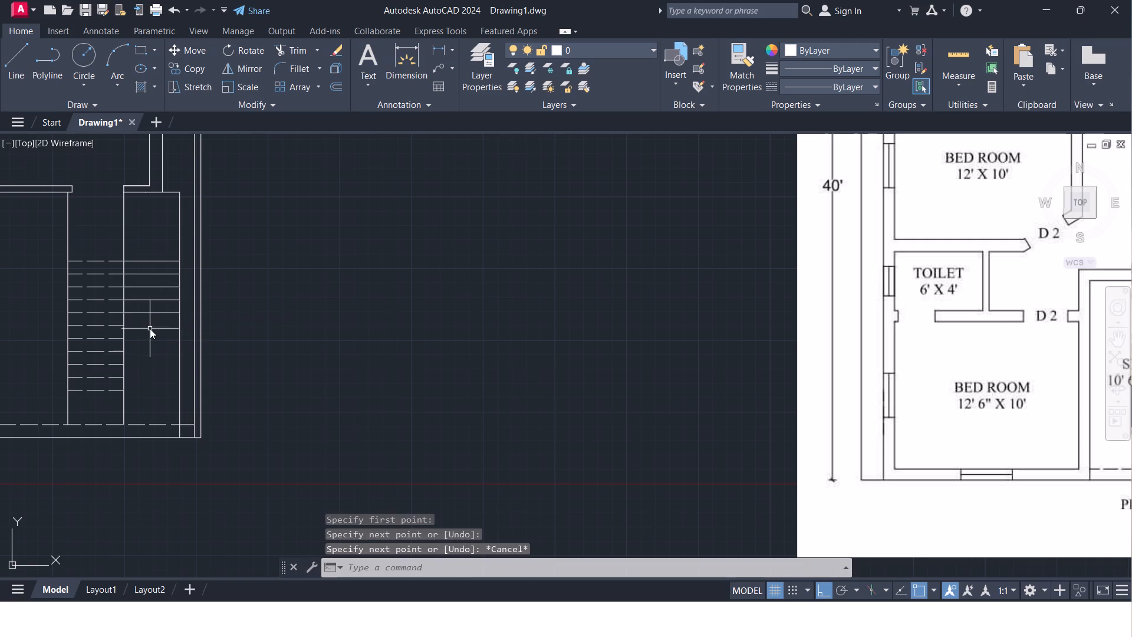
key("Return")
left_click(121, 323)
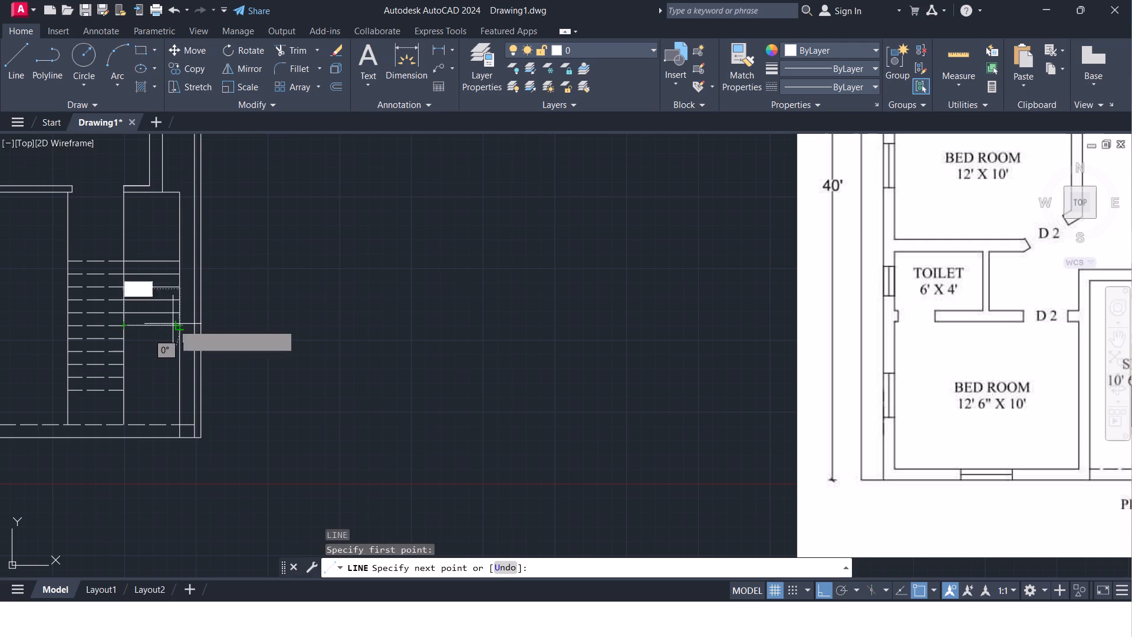
left_click(182, 325)
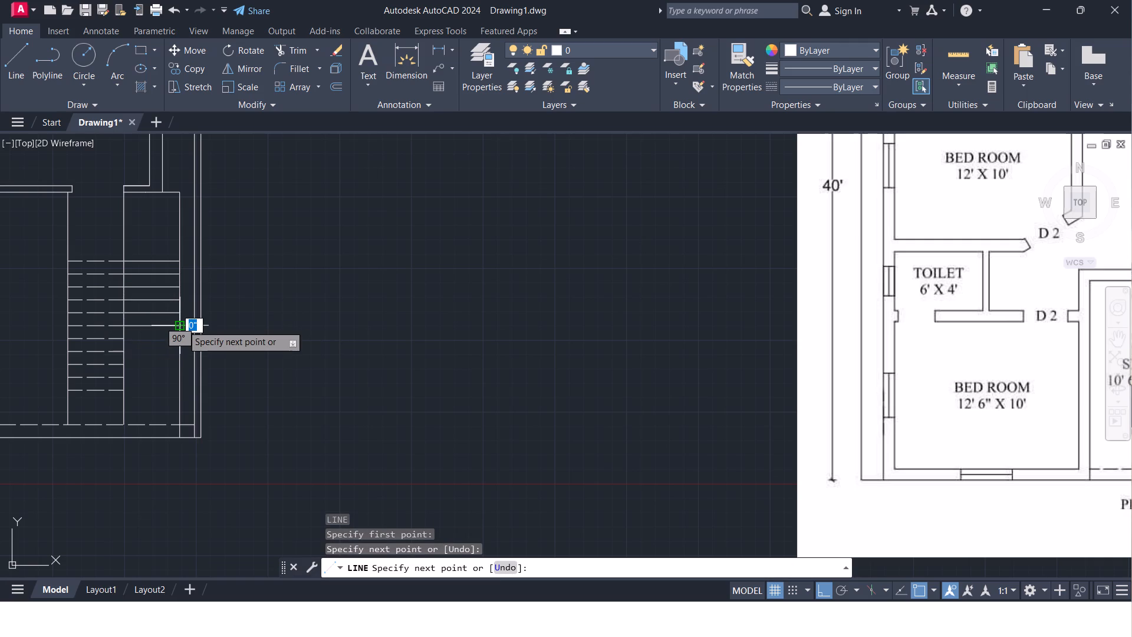
key("Escape")
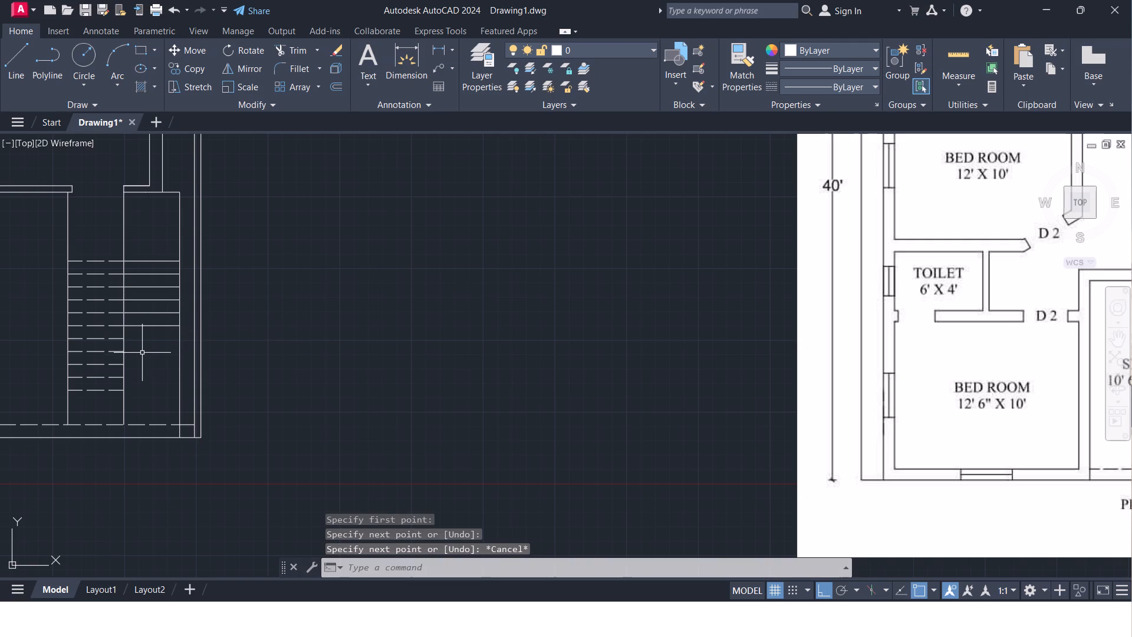
Draw solid tread lines across the east flight, level with the seventh and eighth dashed treads from the north.
key("l")
key("Return")
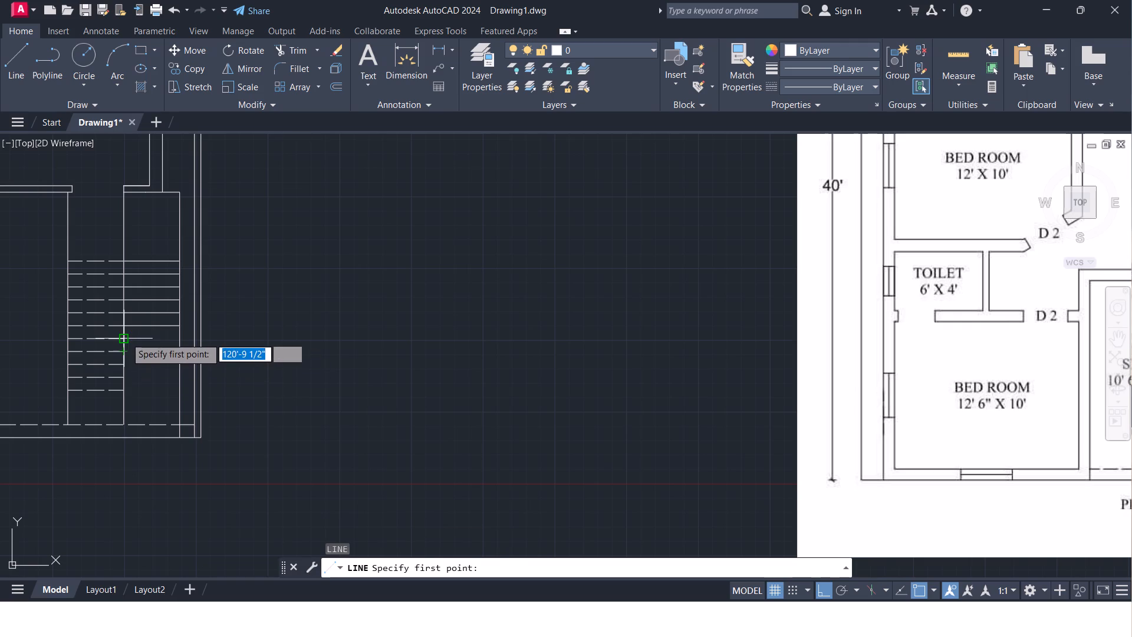
left_click(126, 337)
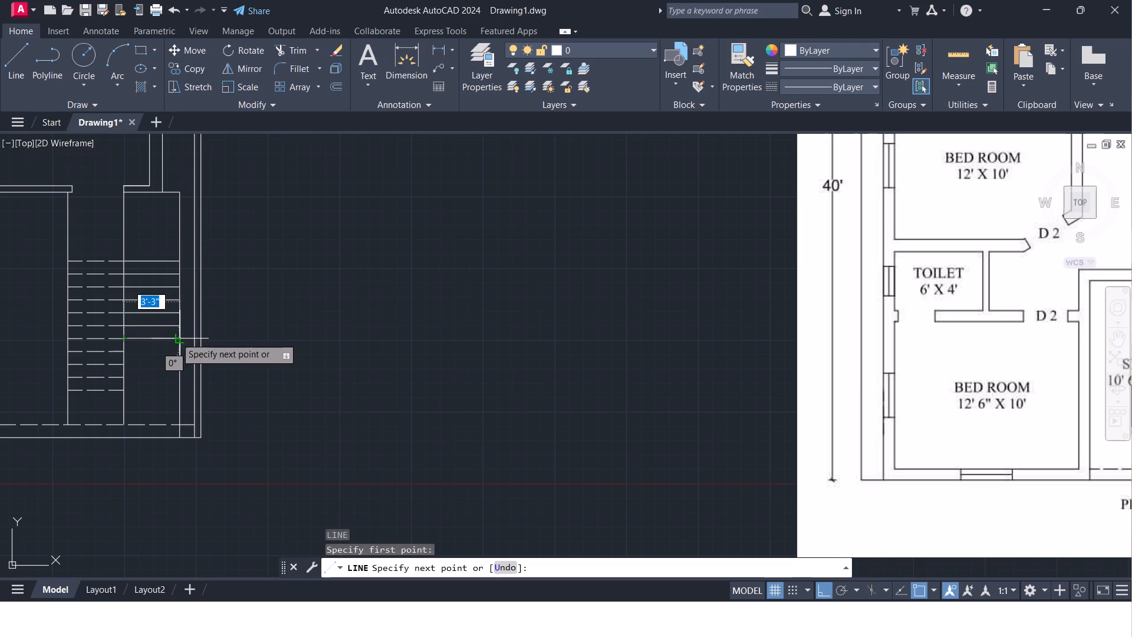
left_click(179, 339)
key("Escape")
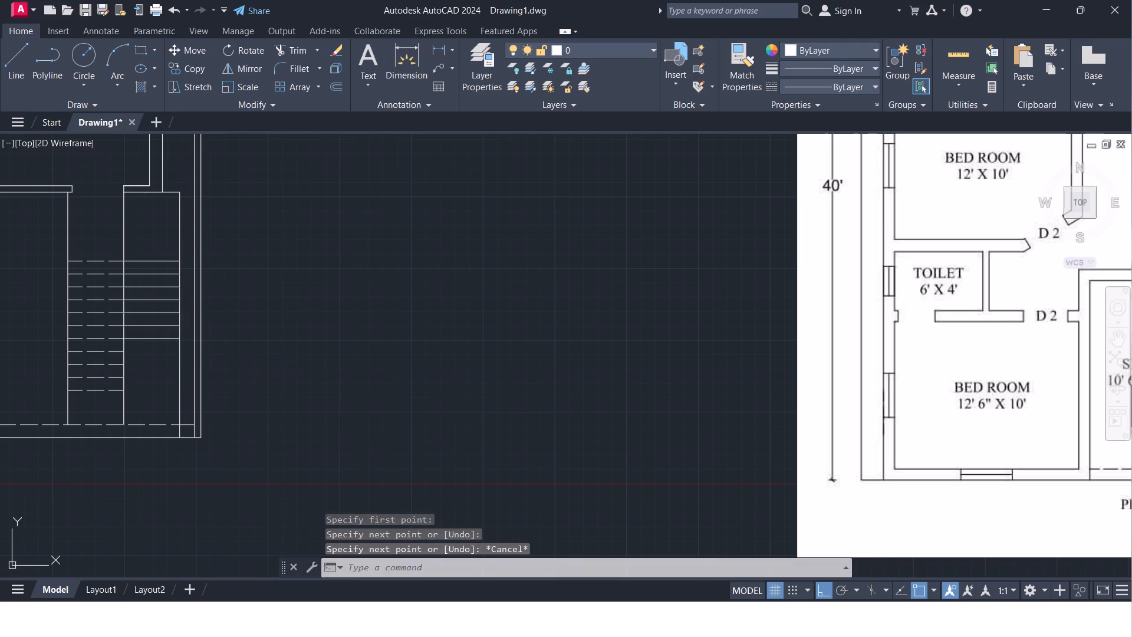
key("l")
key("apostrophe")
key("Escape")
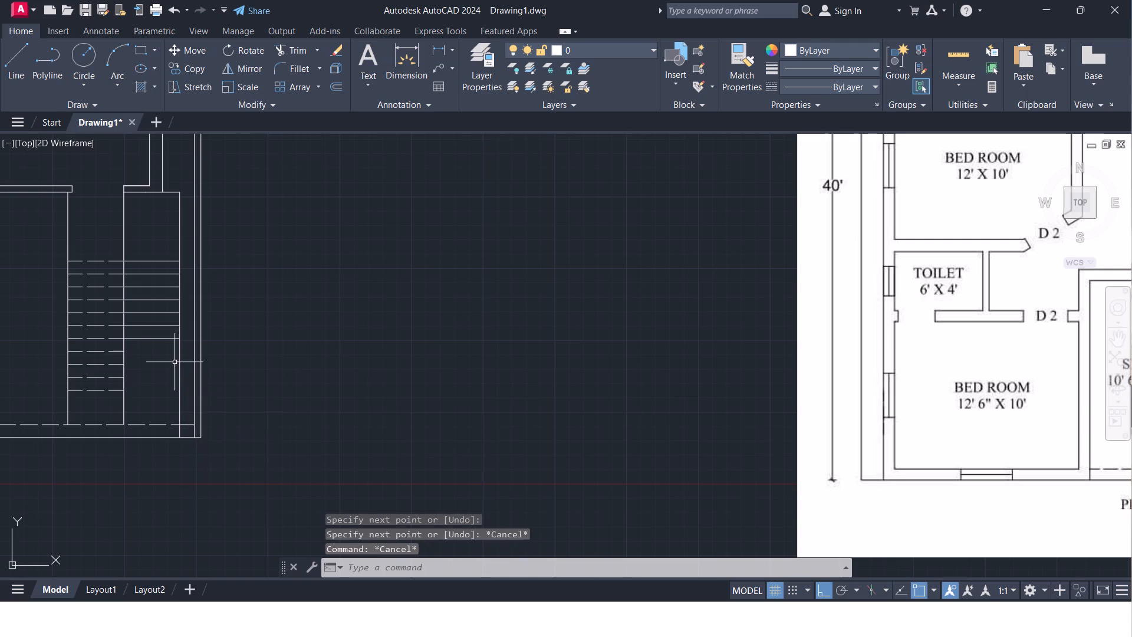
key("l")
key("Return")
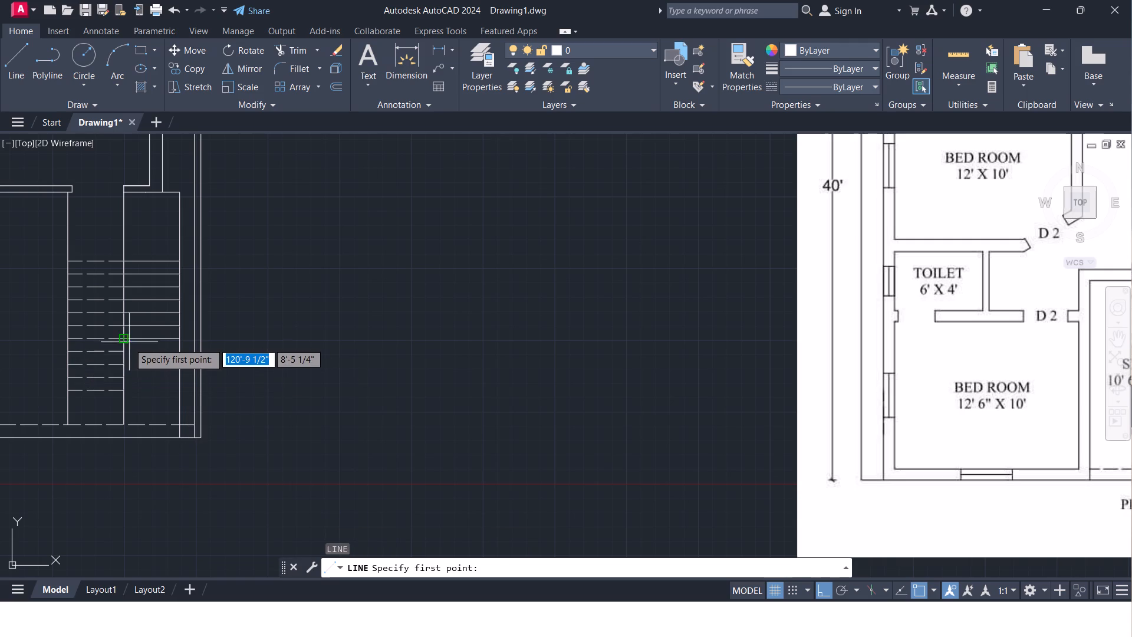
left_click(127, 351)
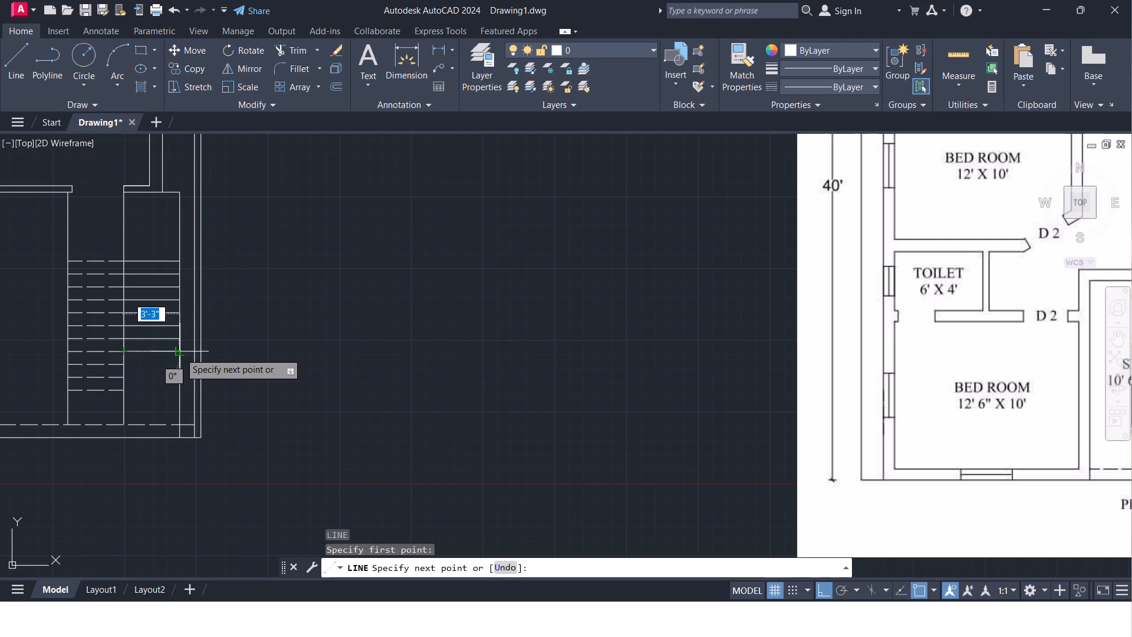
left_click(180, 353)
key("Escape")
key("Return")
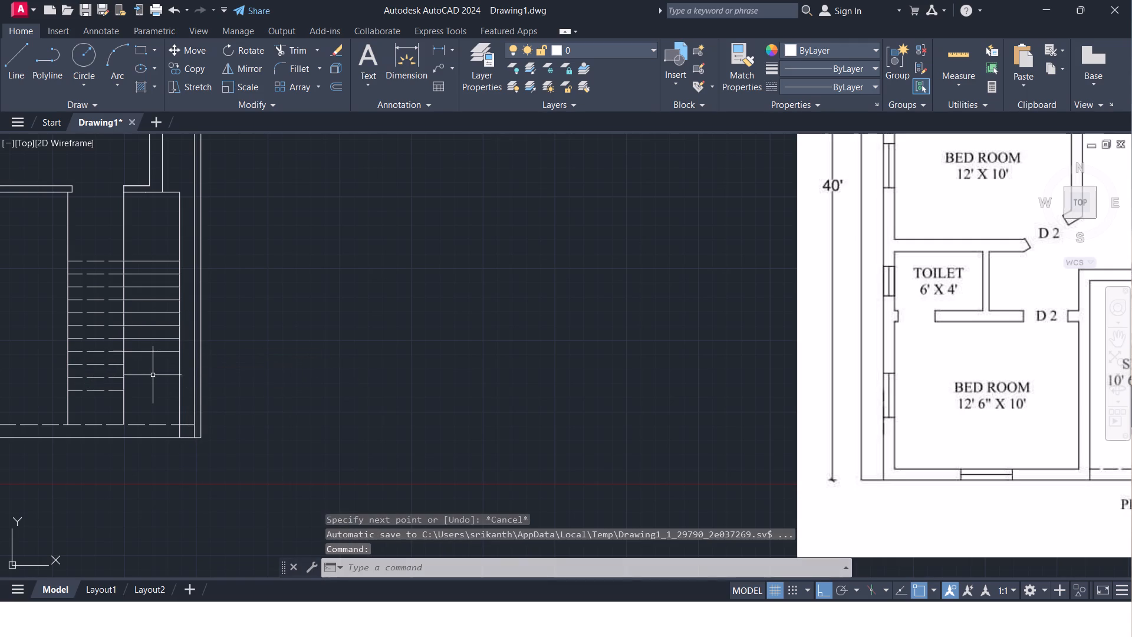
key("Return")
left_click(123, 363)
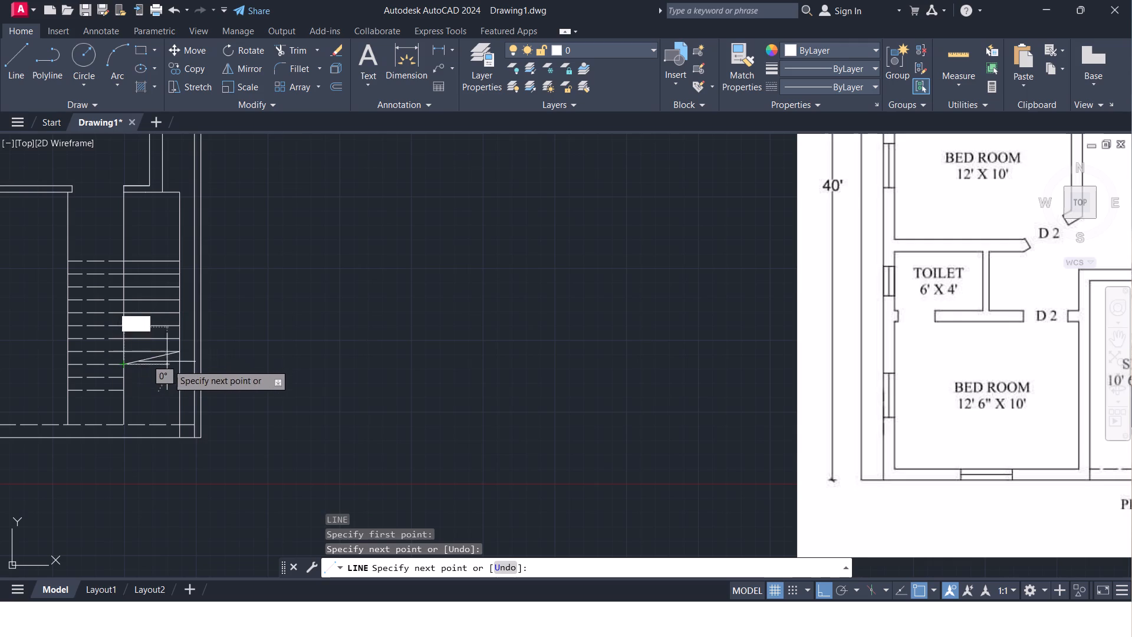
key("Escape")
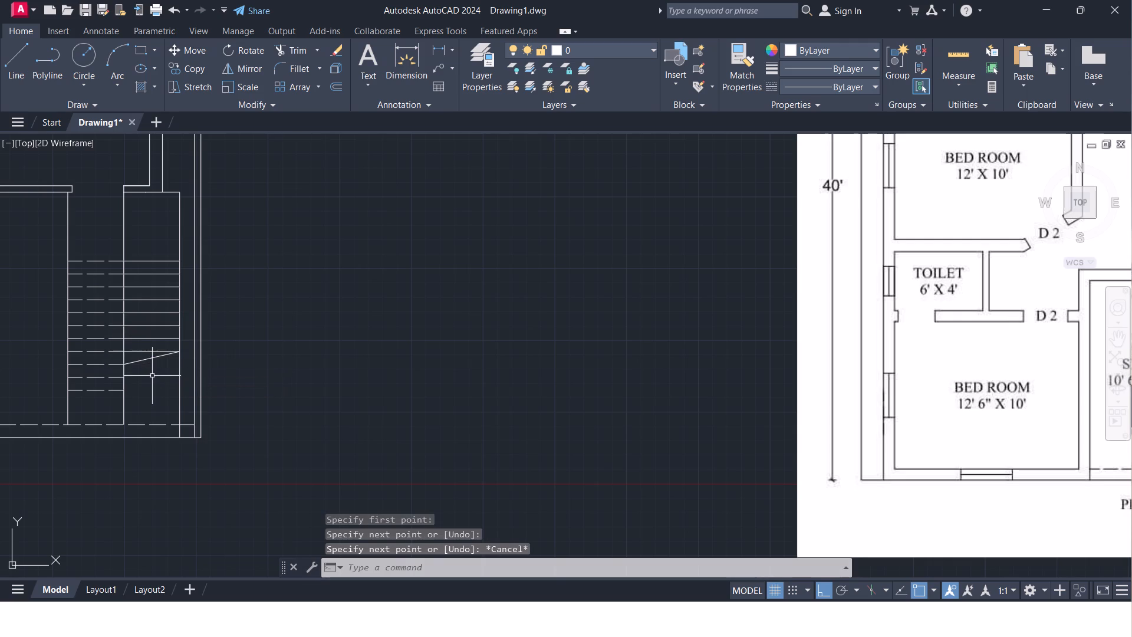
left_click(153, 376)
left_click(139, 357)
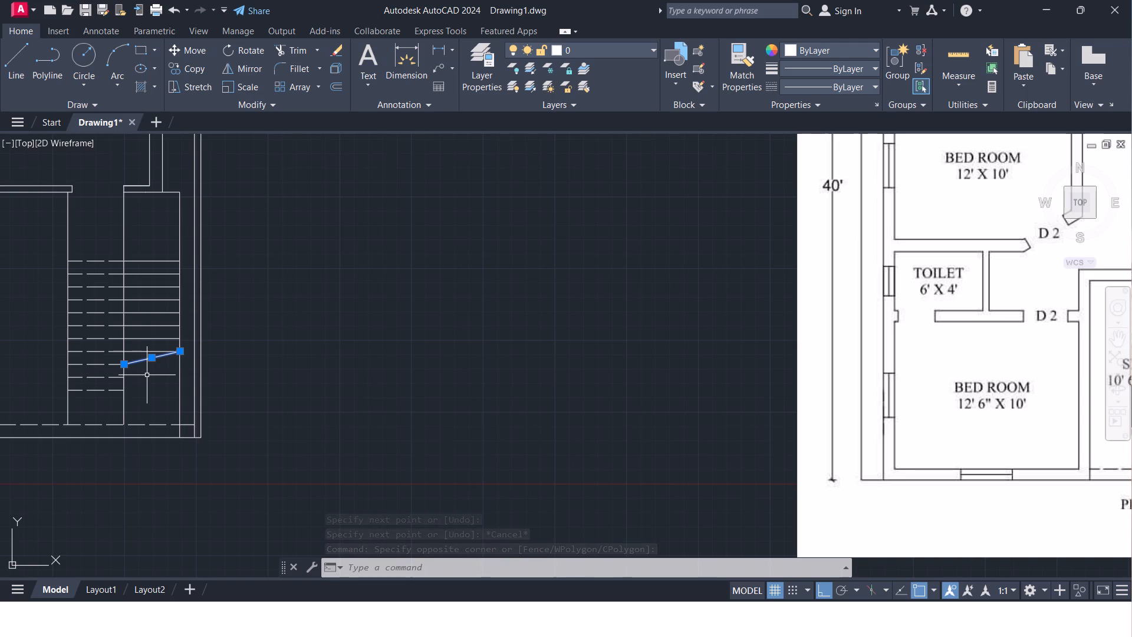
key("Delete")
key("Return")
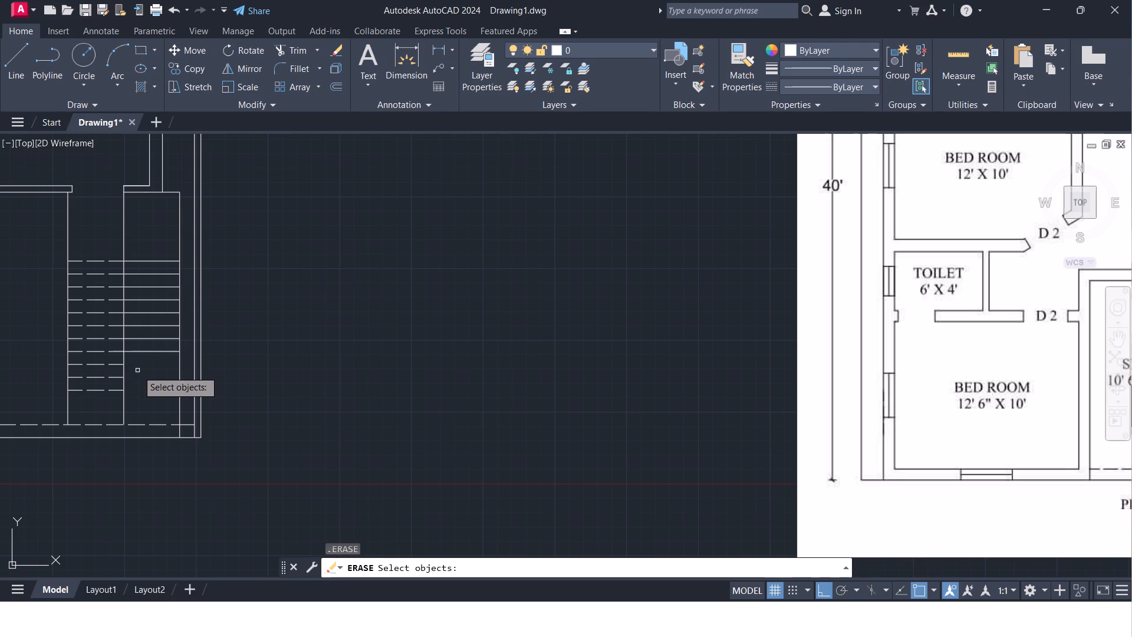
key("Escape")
Draw solid tread lines across the east flight, level with the three southernmost dashed treads.
key("l")
key("Return")
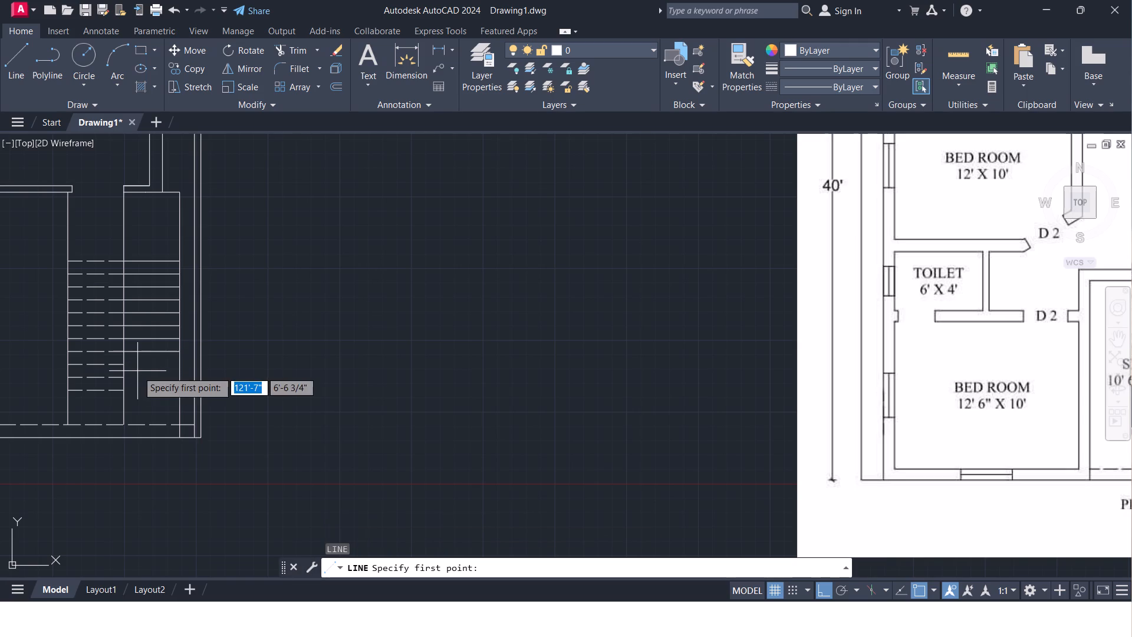
left_click(126, 363)
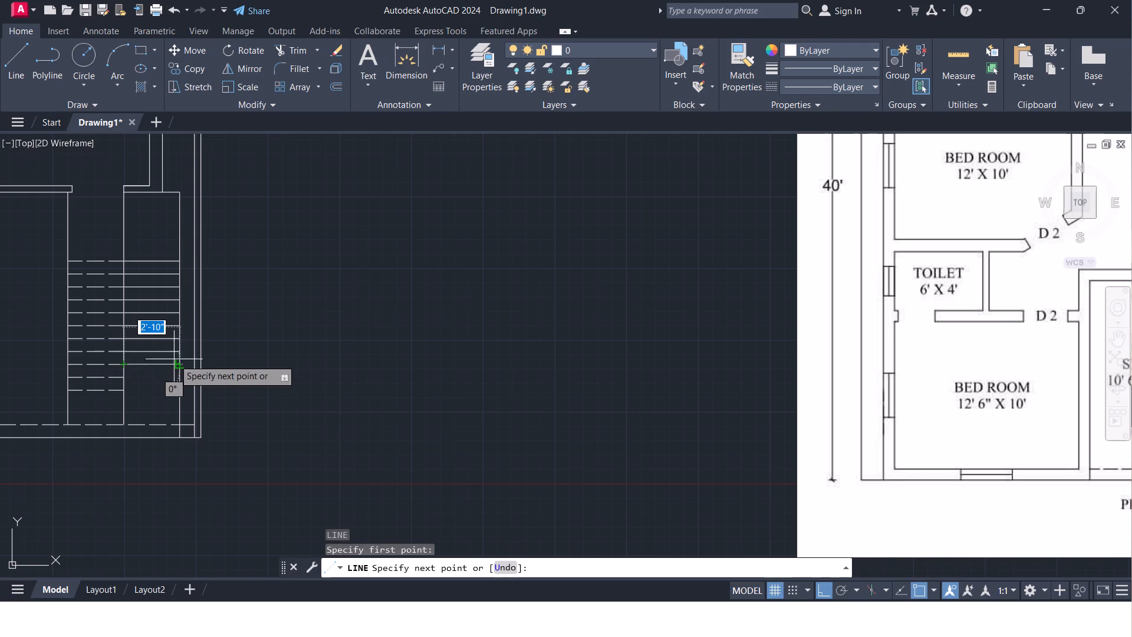
left_click(183, 365)
key("Escape")
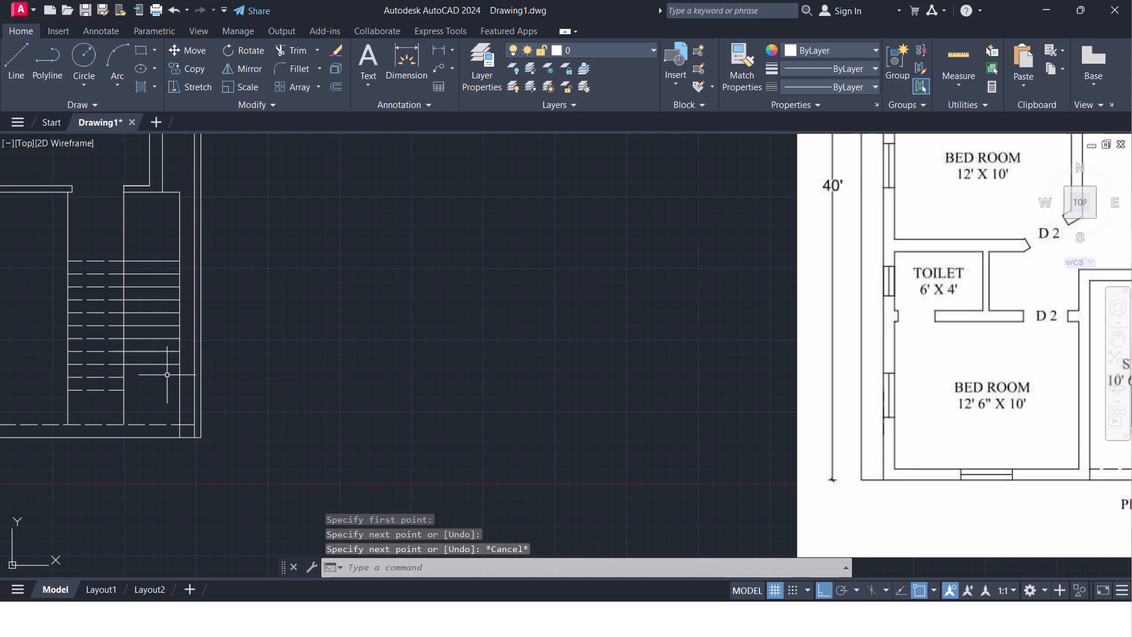
key("Return")
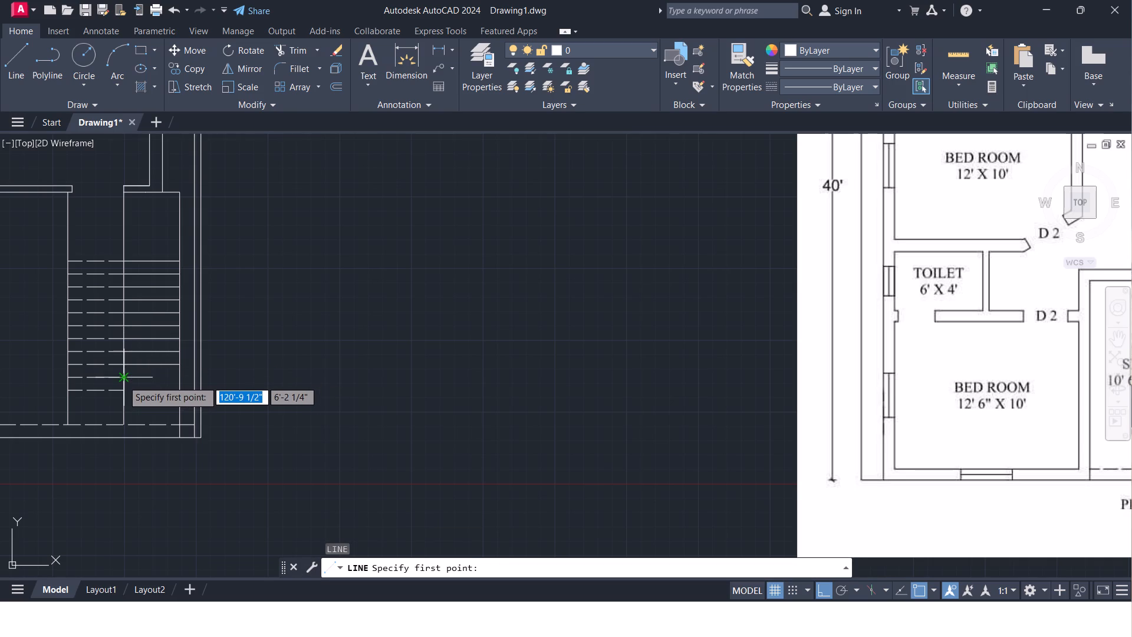
left_click(123, 374)
left_click(177, 380)
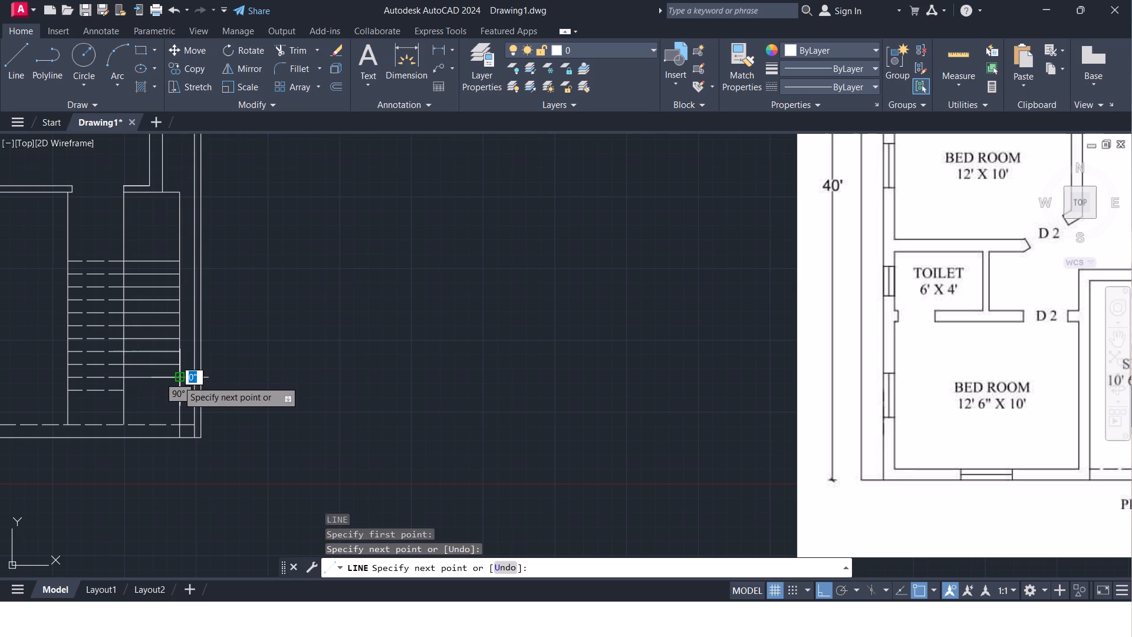
key("Escape")
key("Return")
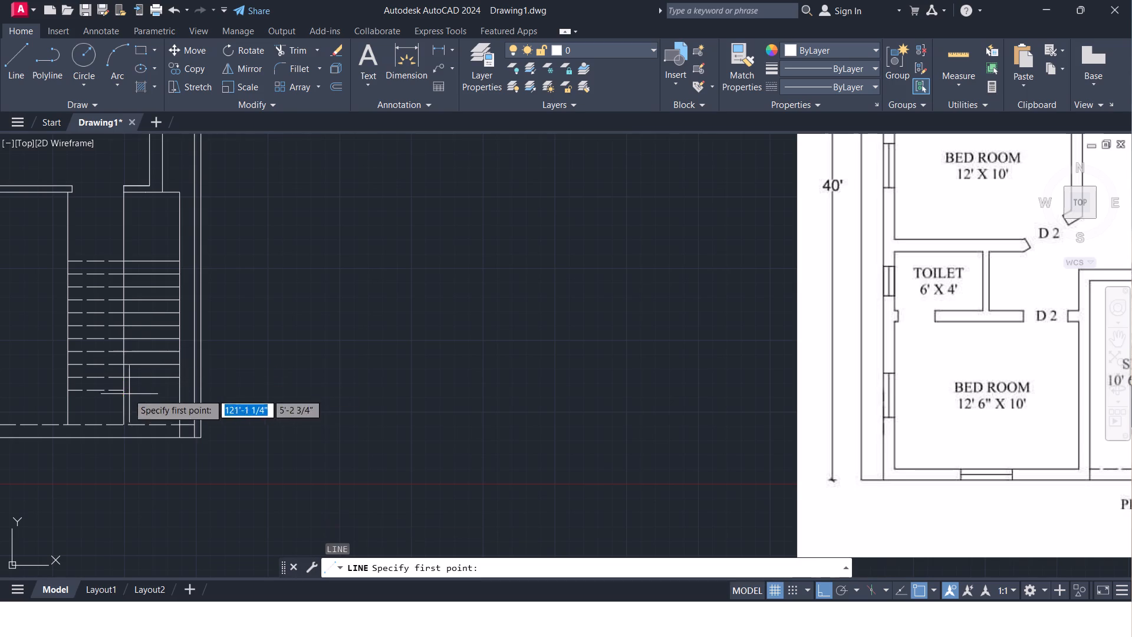
left_click(127, 390)
left_click(177, 390)
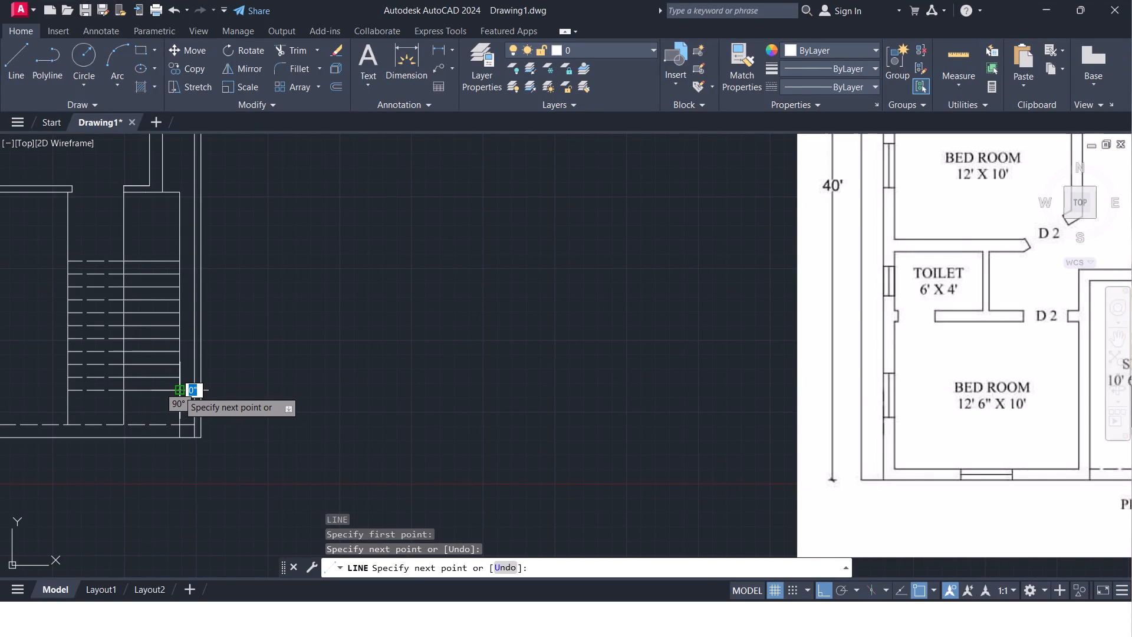
key("Escape")
Trim away the two northernmost dashed tread lines in the west stair flight.
type("tr")
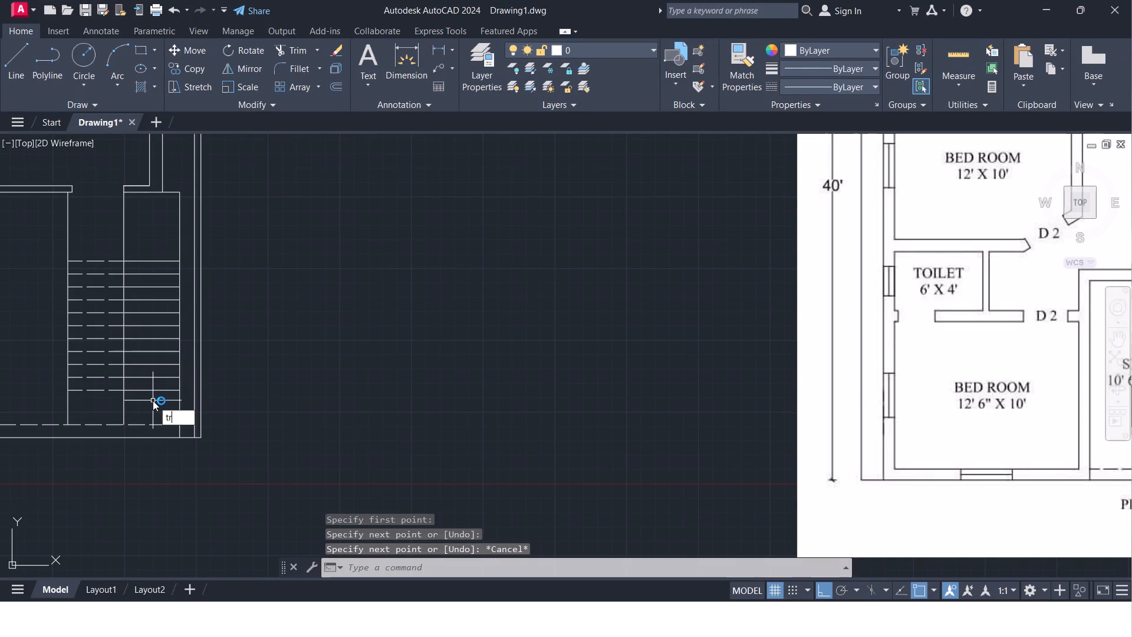
key("Return")
key("Return")
left_click(105, 280)
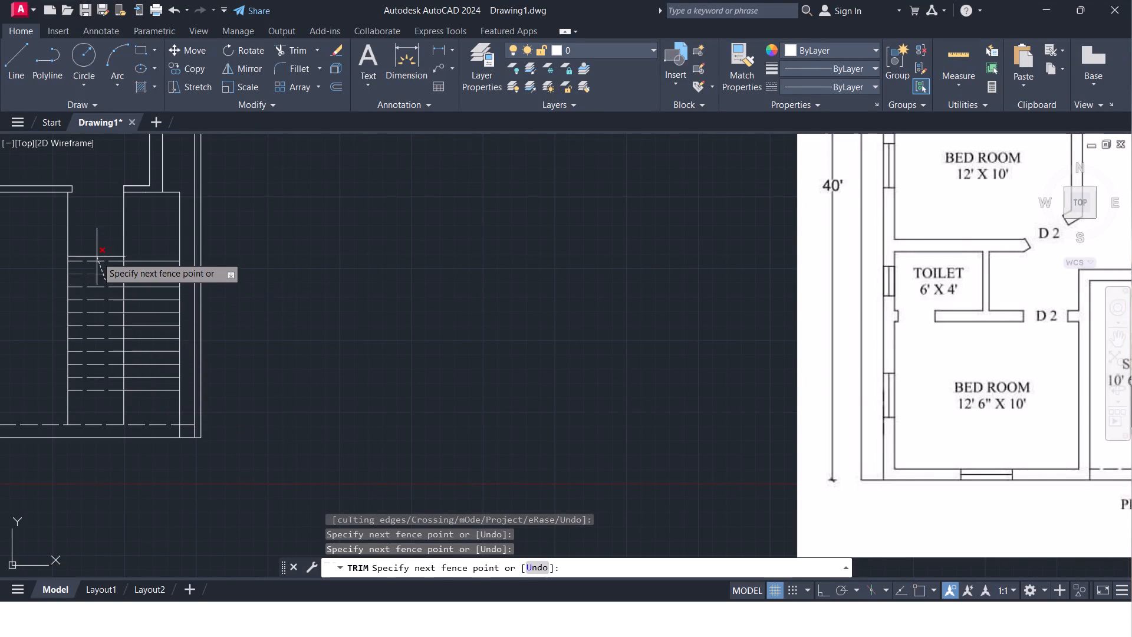
left_click(97, 254)
Trim the staircase's west and middle vertical lines where they extend north of the first treads.
scroll(249, 323, "down", 1)
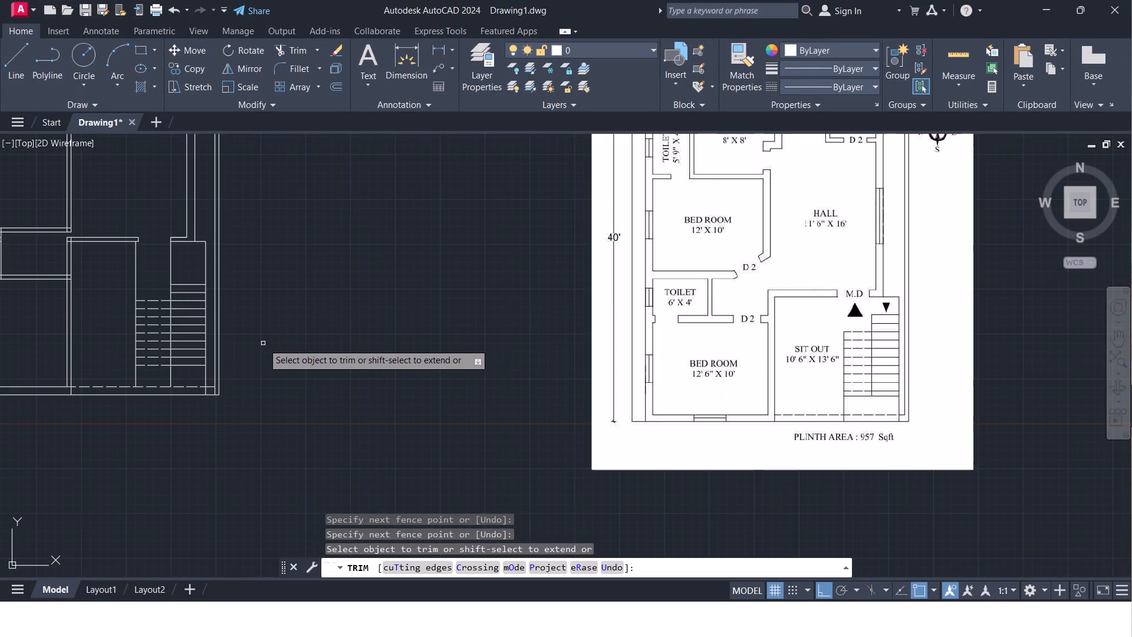
left_click(183, 264)
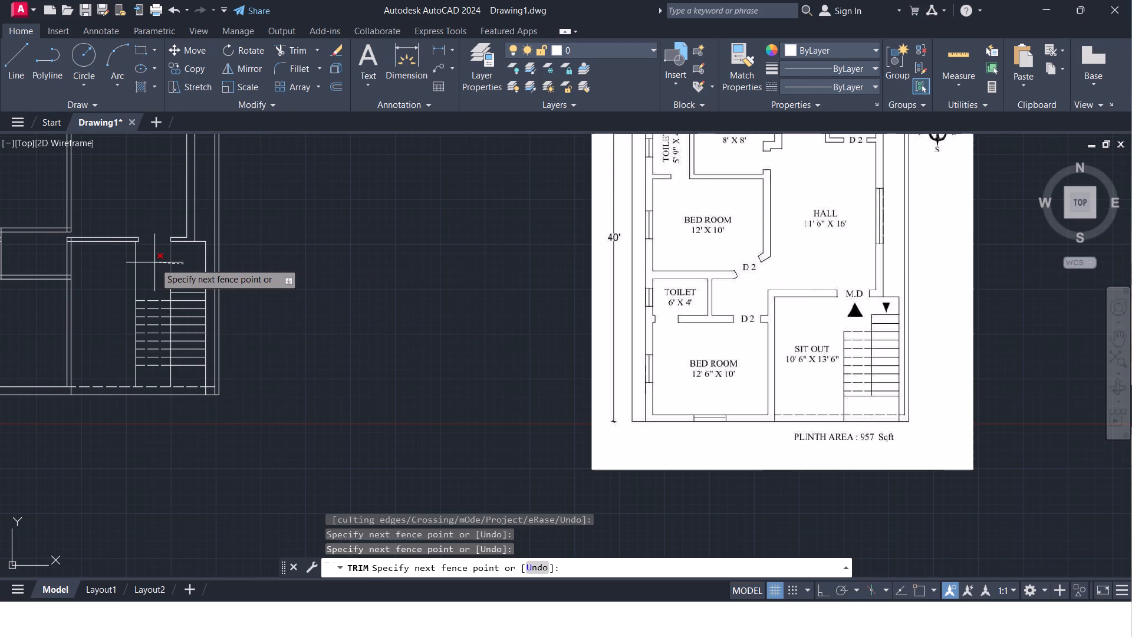
left_click(113, 264)
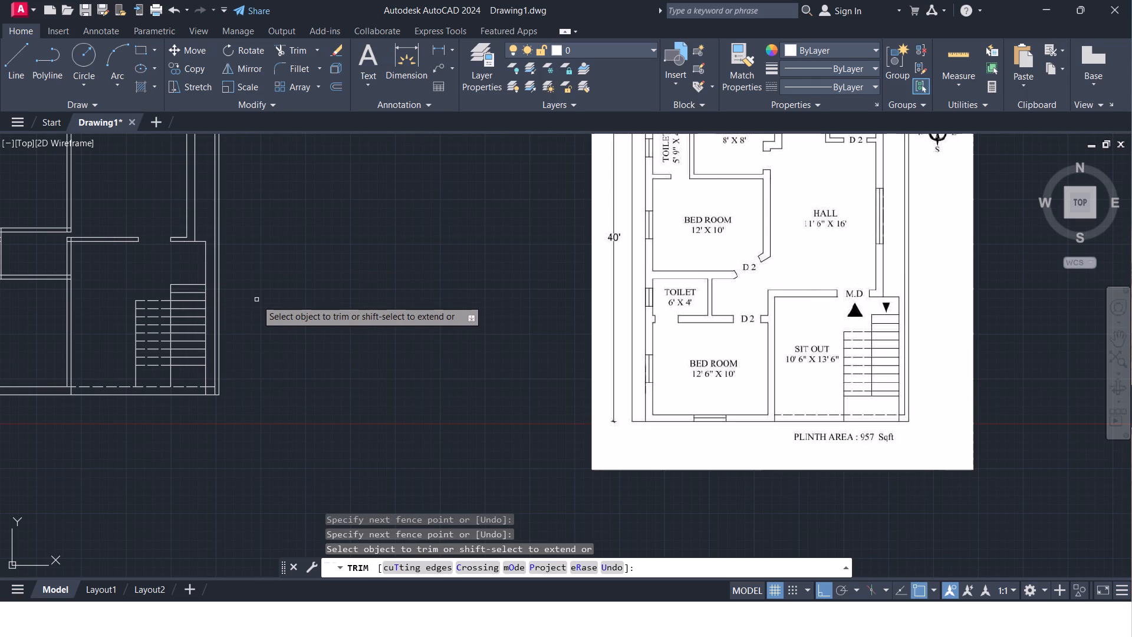
key("Escape")
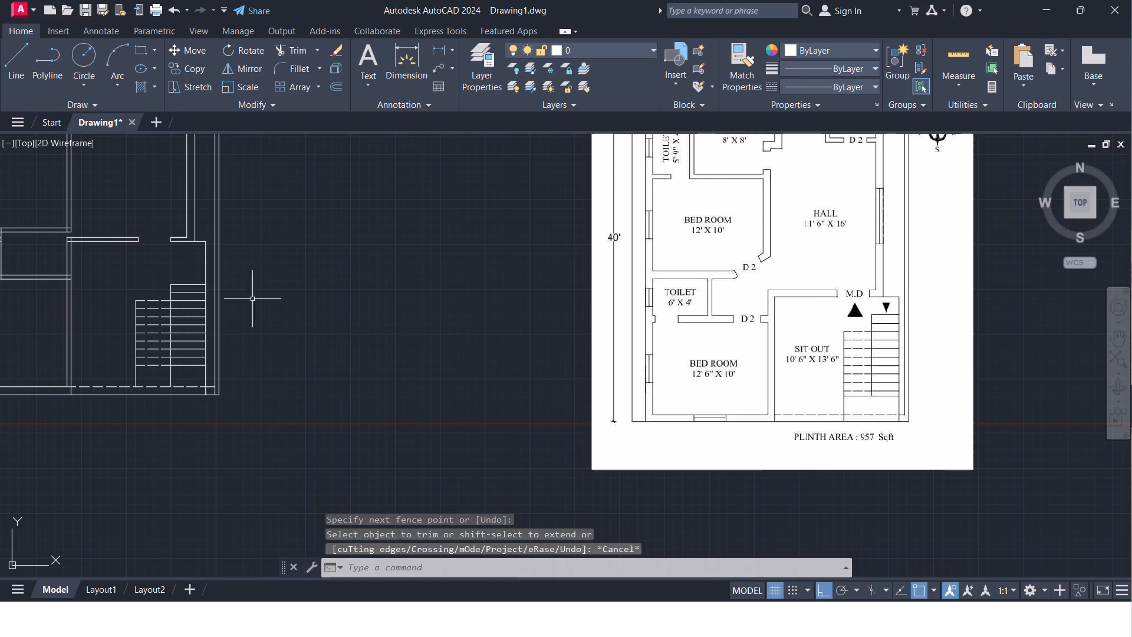
Draw a closed downward-pointing triangle arrow just north of the east flight's first tread, with slanted sides about 2'-1" long.
scroll(184, 268, "up", 1)
key("l")
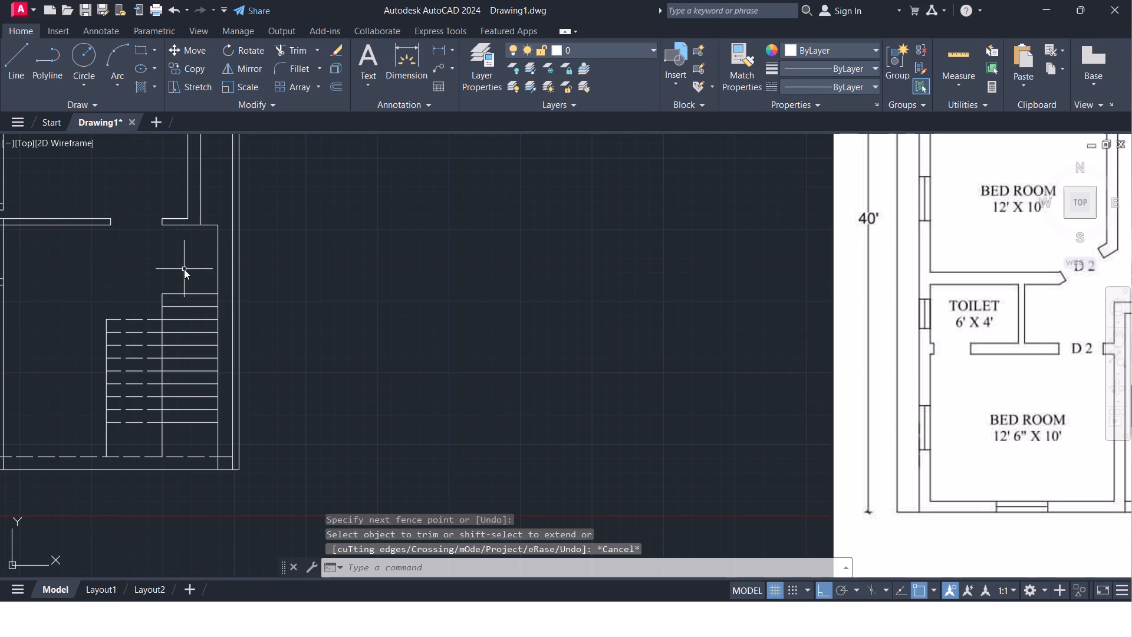
key("Return")
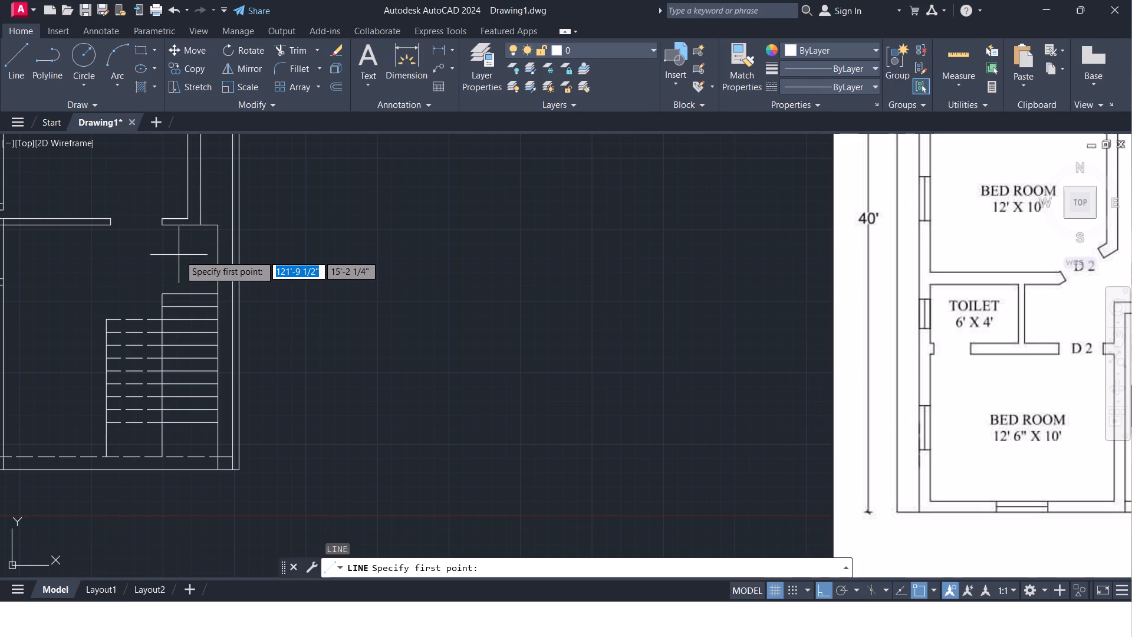
scroll(179, 255, "down", 1)
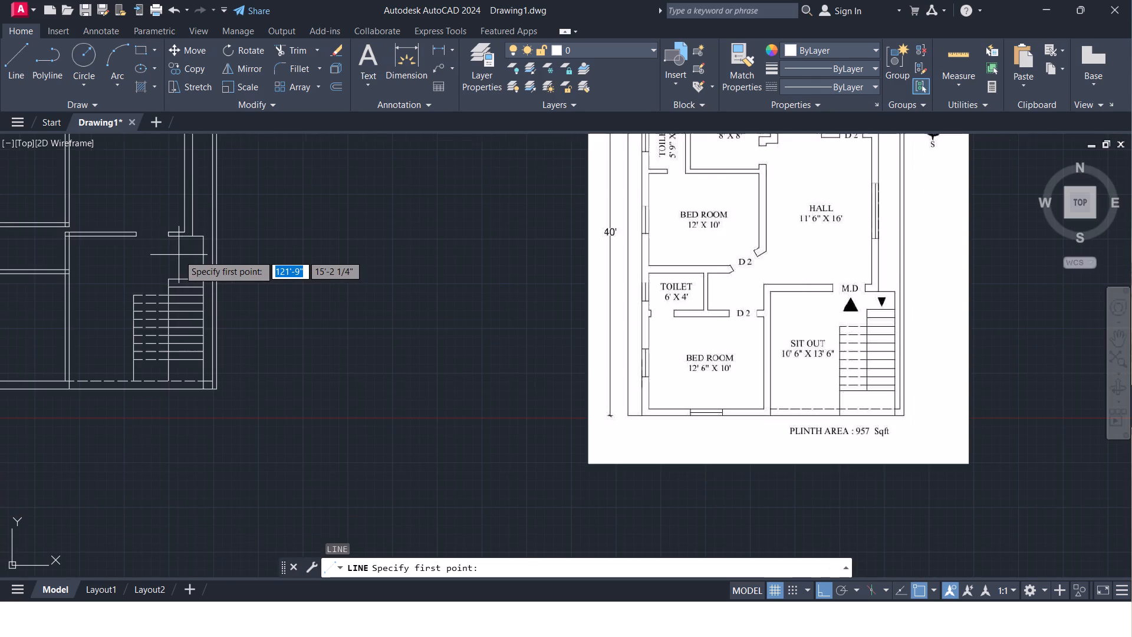
left_click(177, 257)
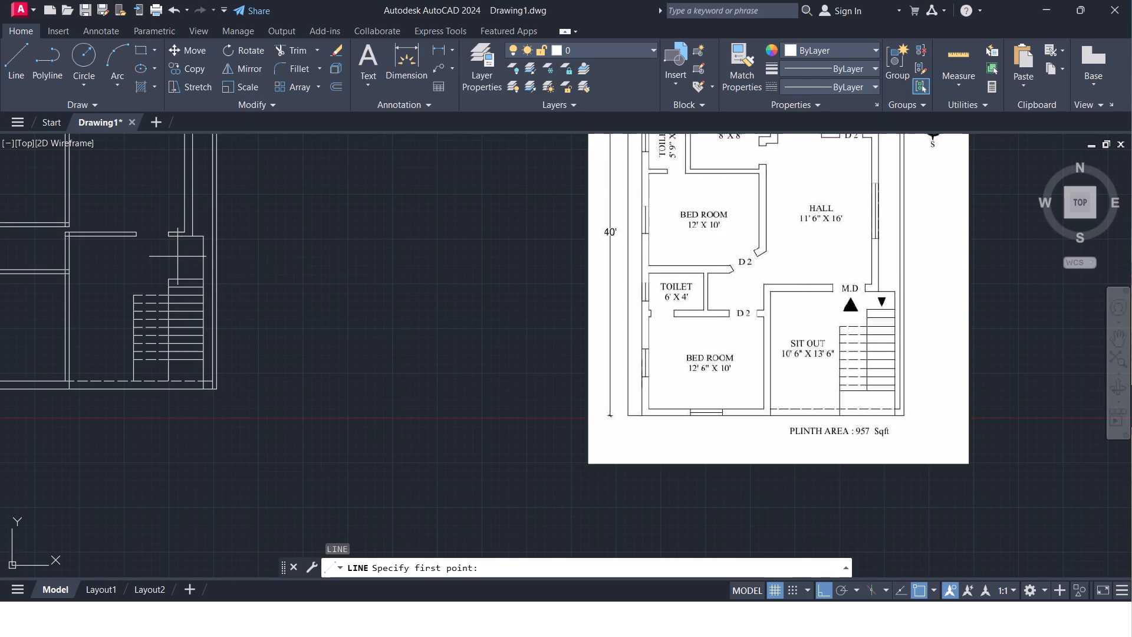
left_click(193, 257)
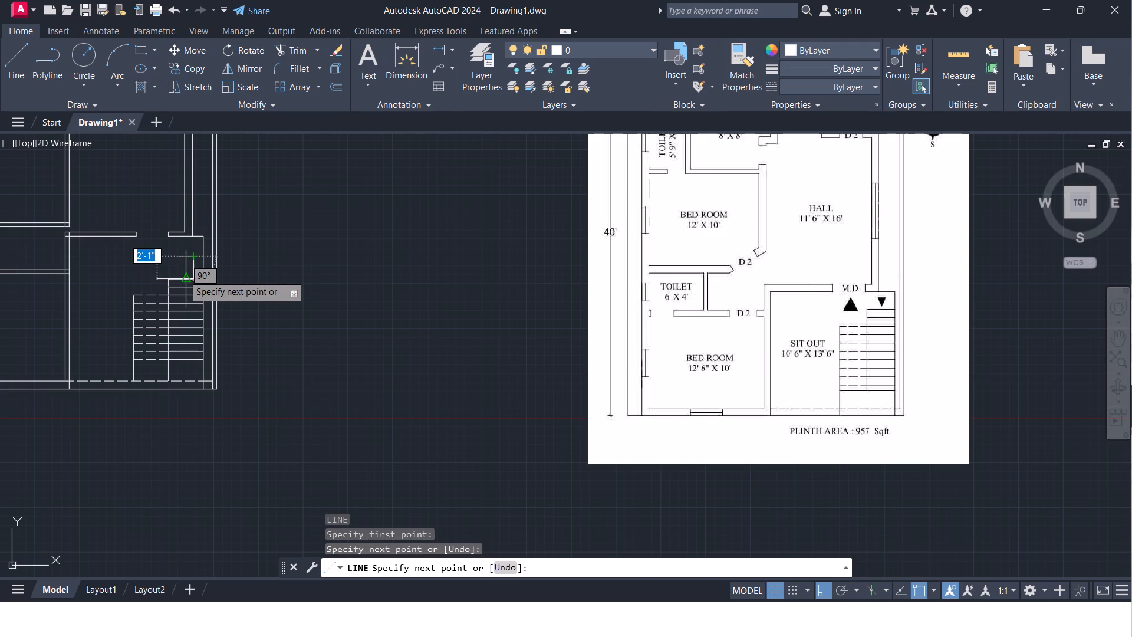
left_click(183, 277)
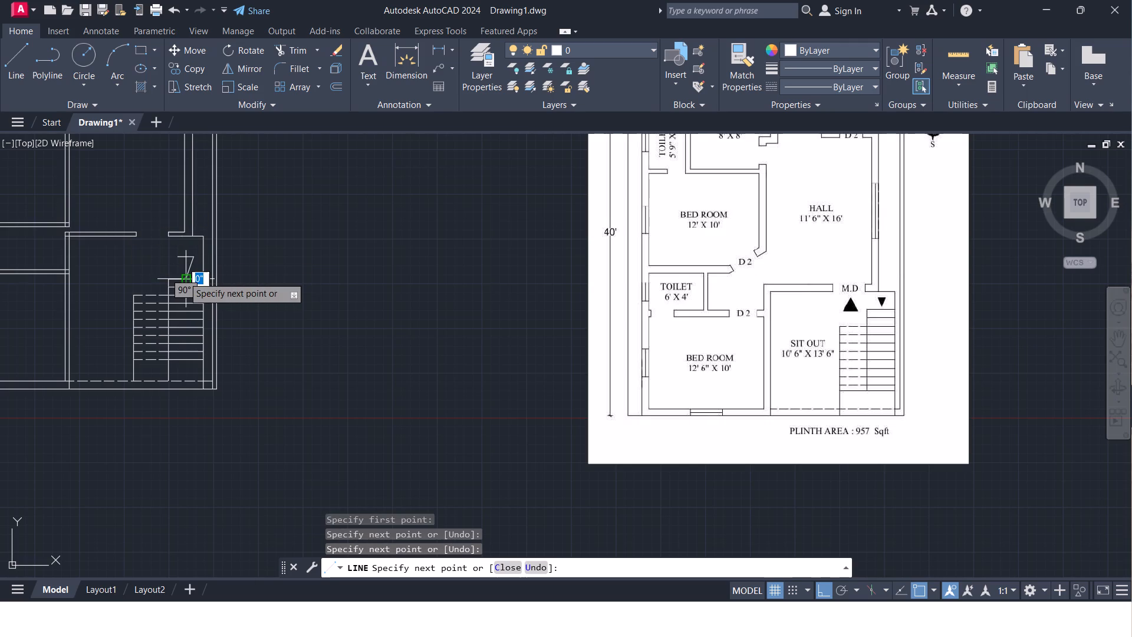
left_click(176, 259)
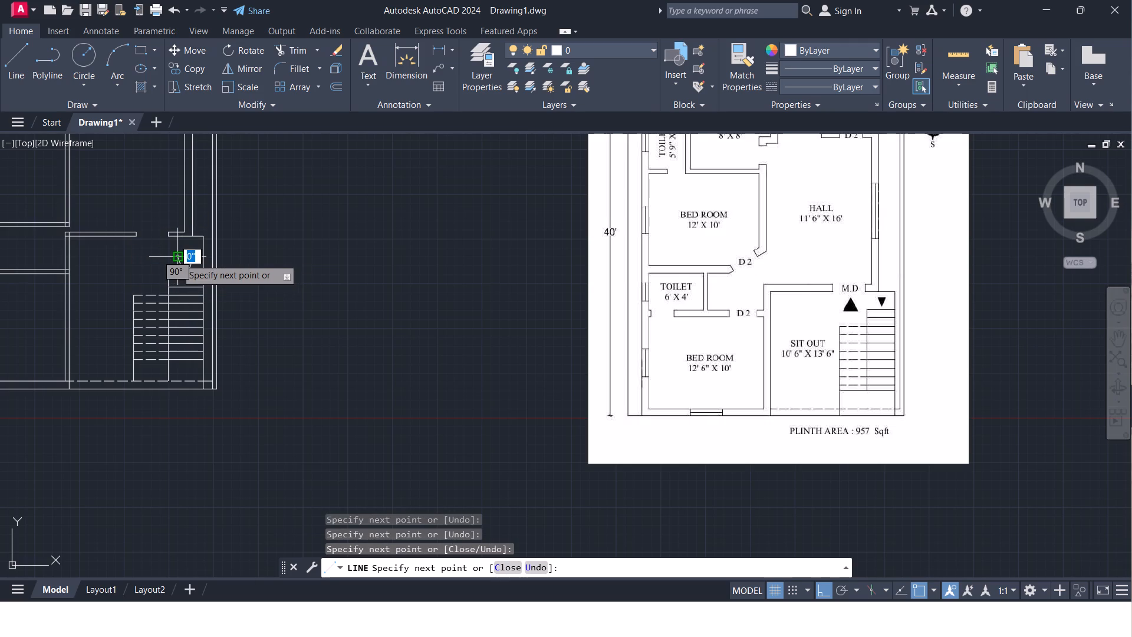
key("Escape")
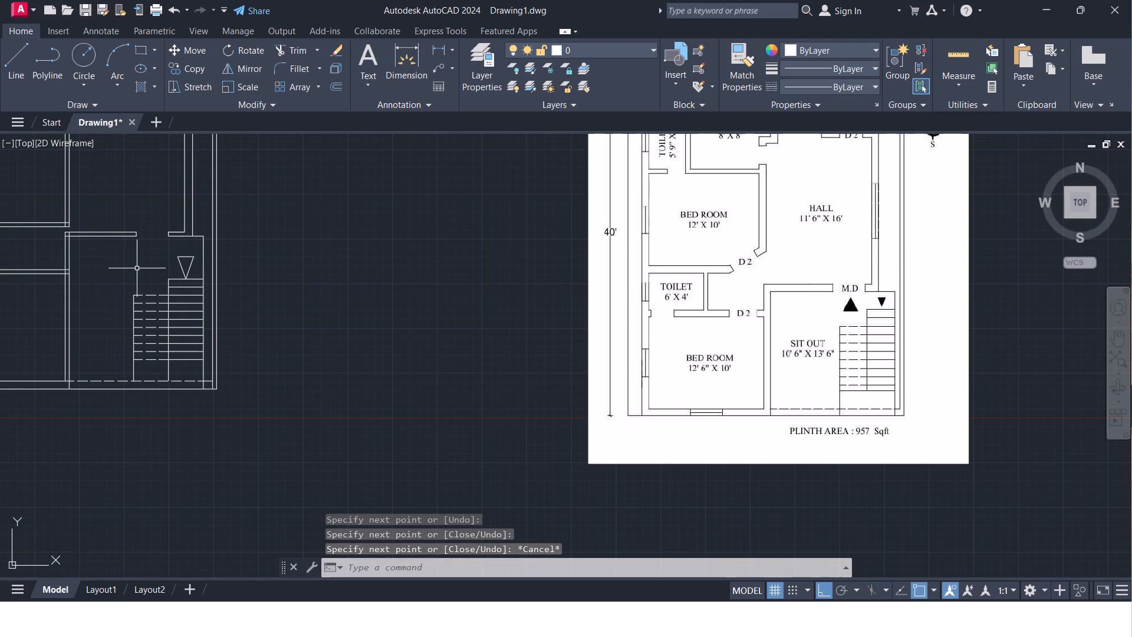
Draw a closed upward-pointing triangle arrow just south of the main-door opening, with its east slanted side about 1'-11" long.
key("l")
key("Return")
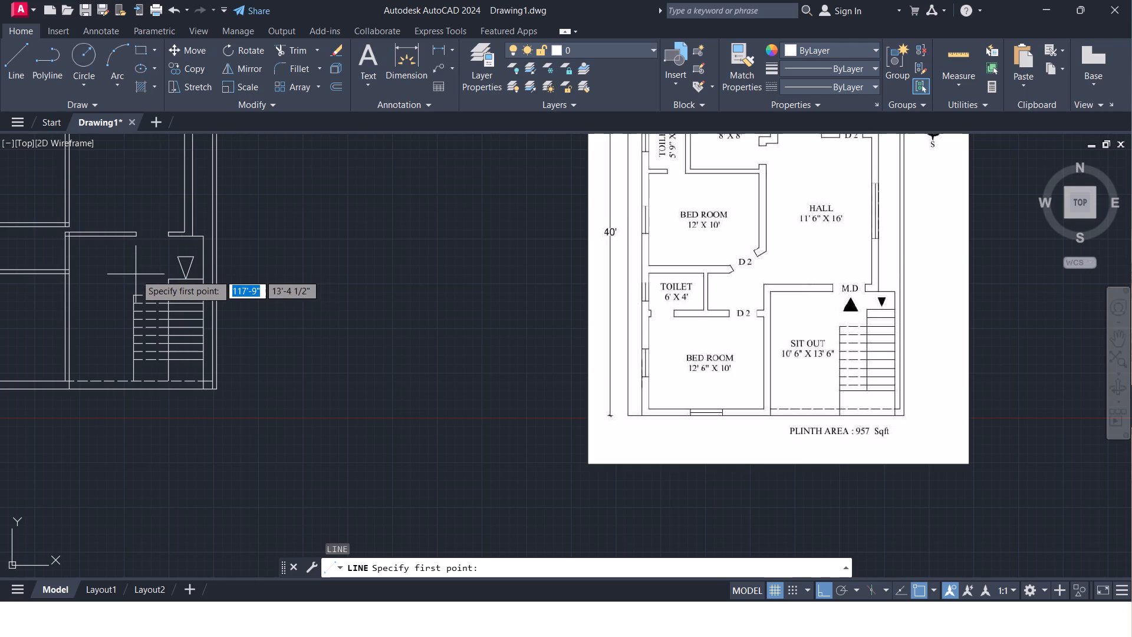
left_click(138, 275)
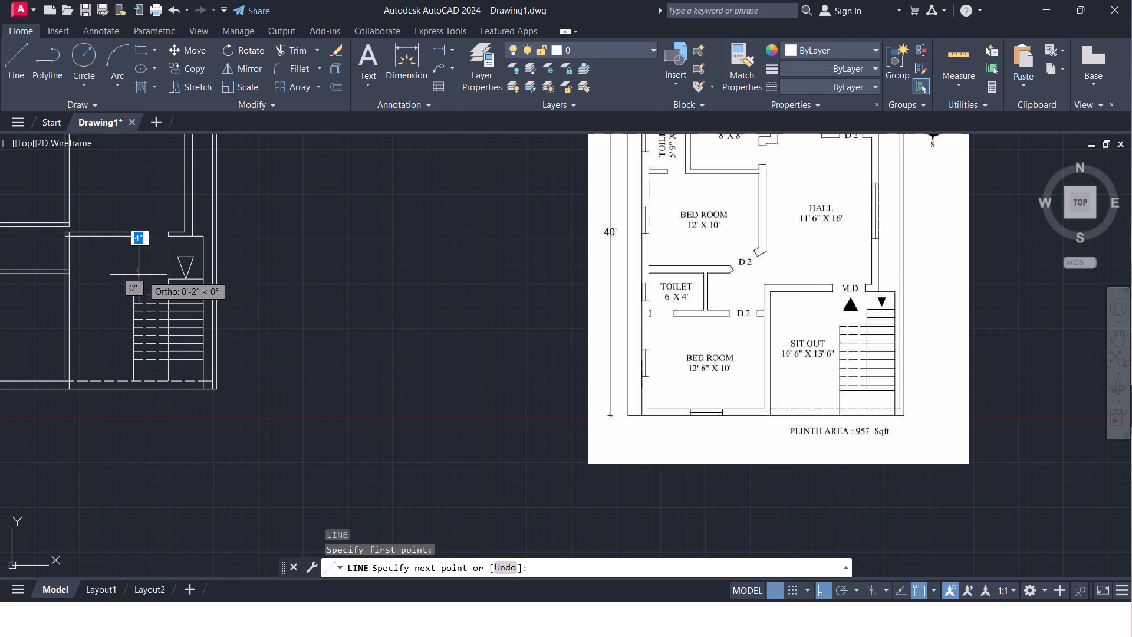
left_click(159, 275)
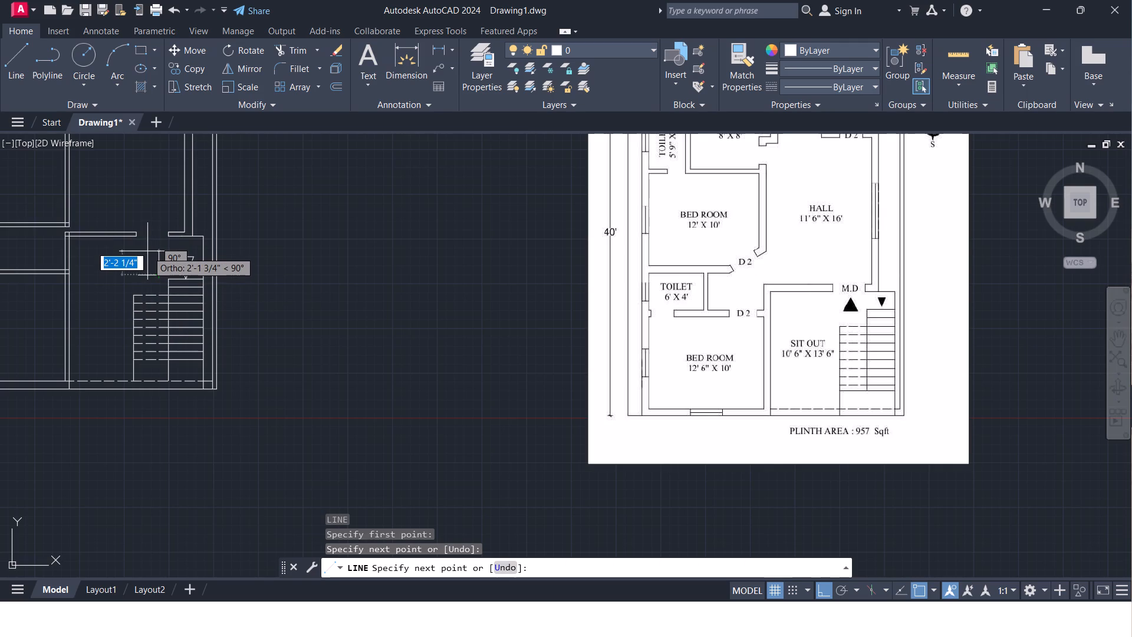
key("Escape")
key("l")
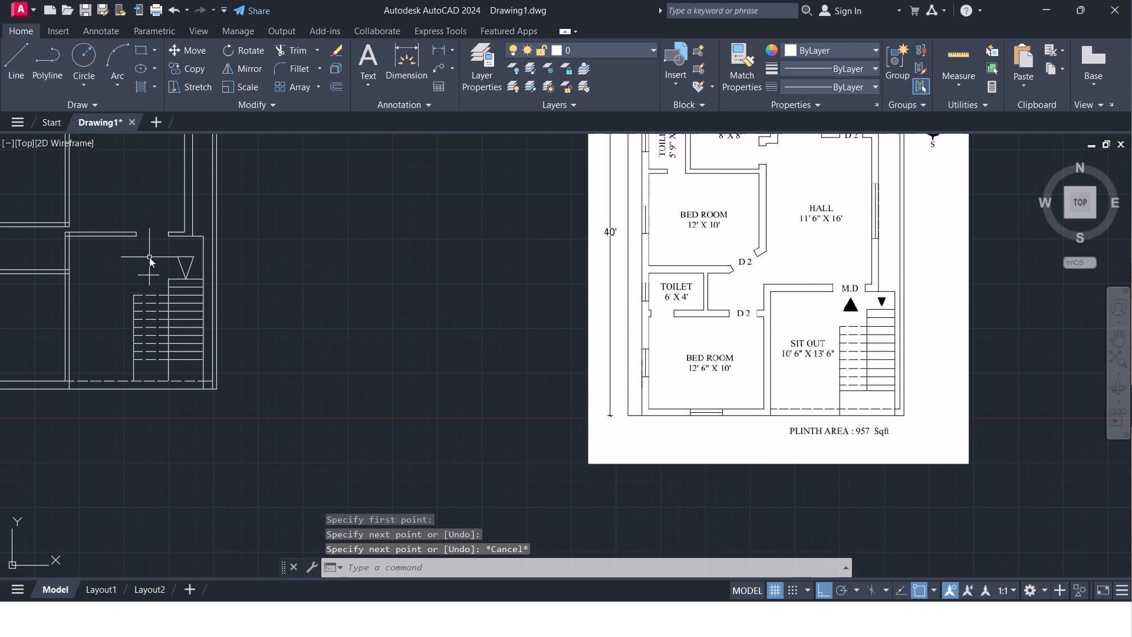
key("Return")
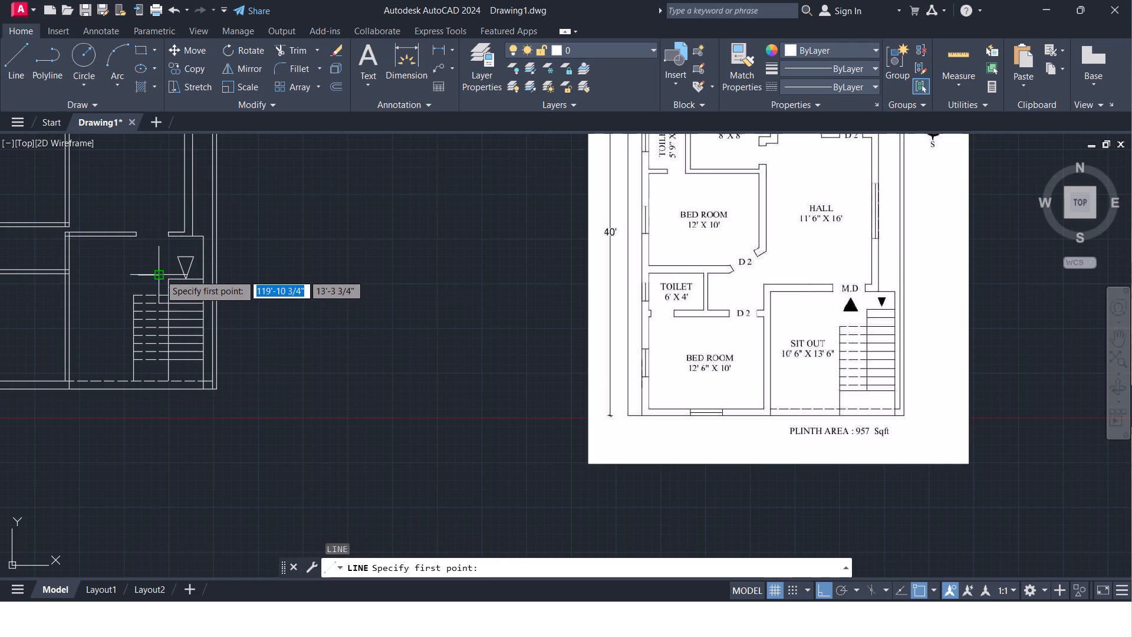
left_click(160, 274)
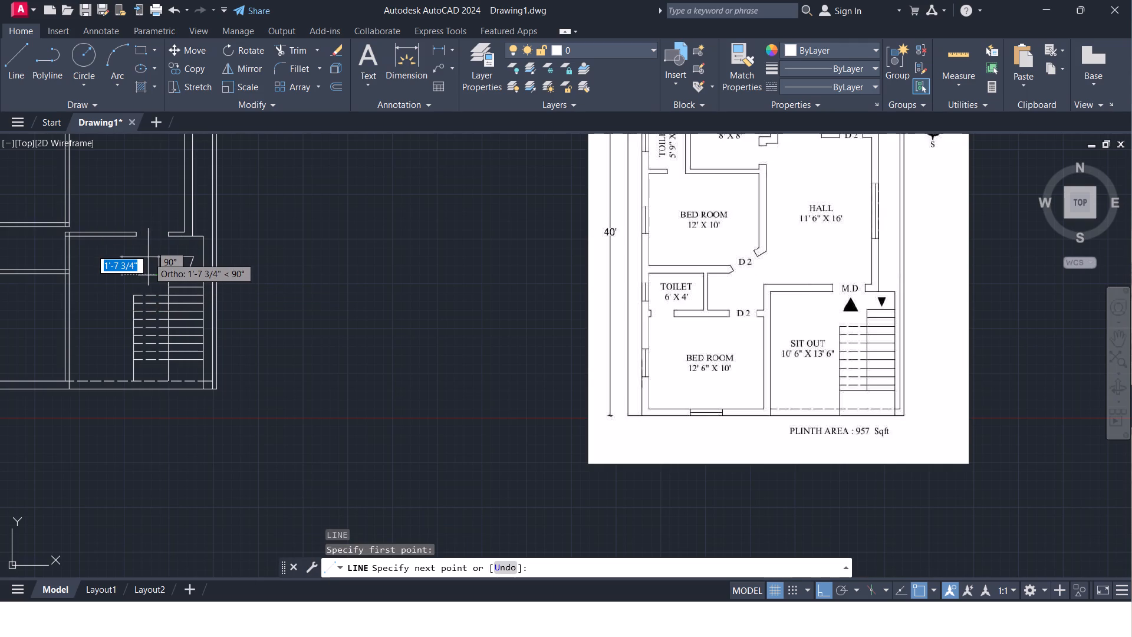
left_click(826, 586)
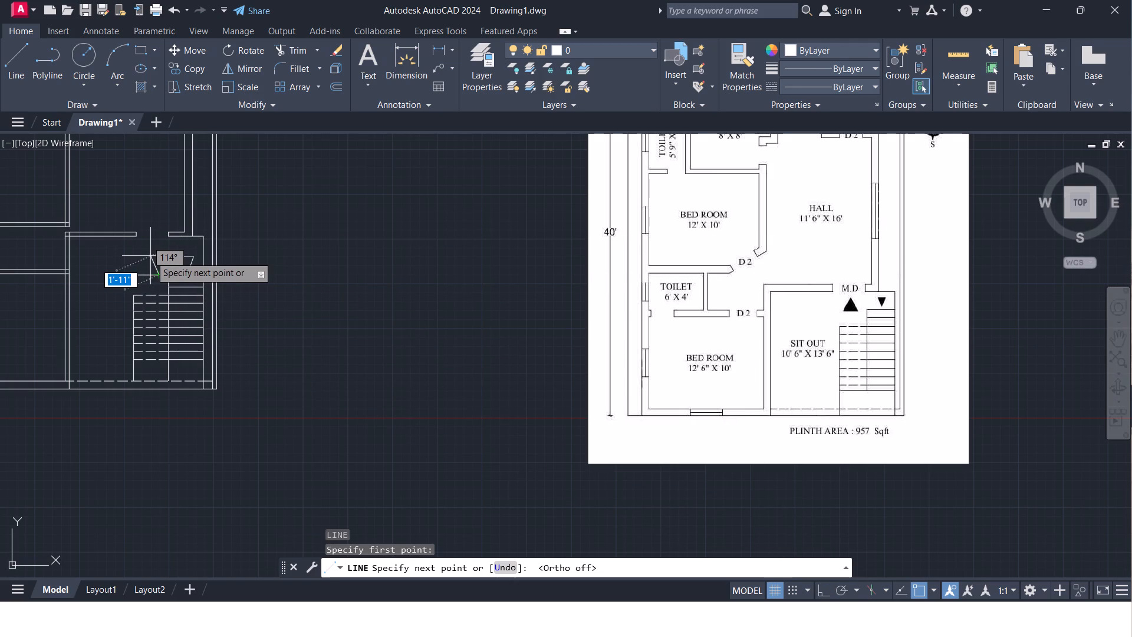
left_click(150, 255)
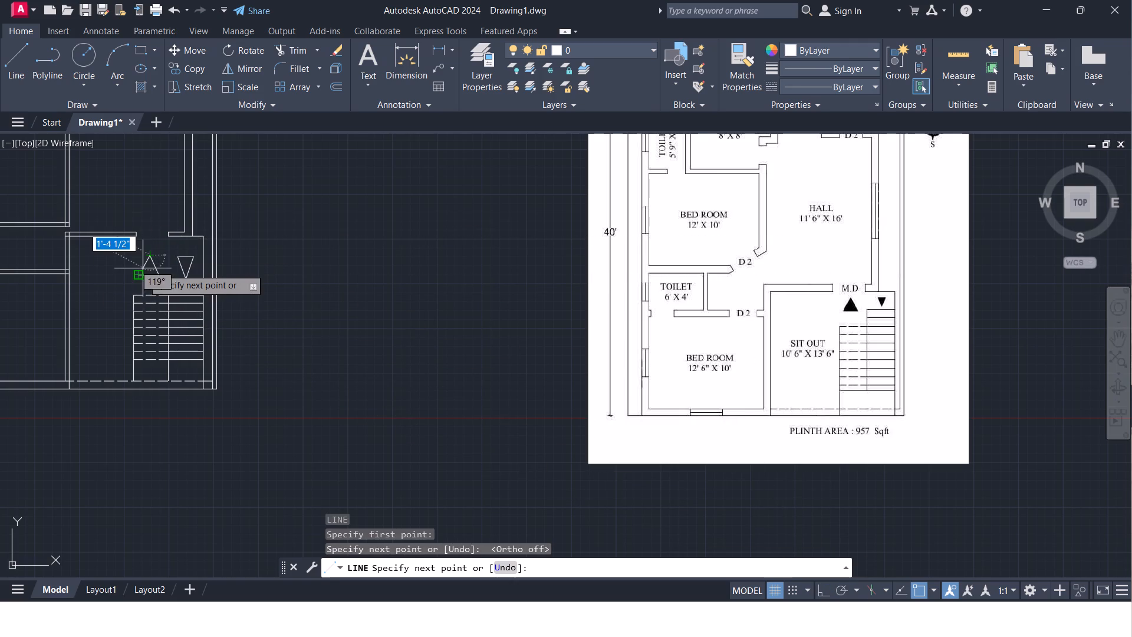
left_click(137, 274)
key("Escape")
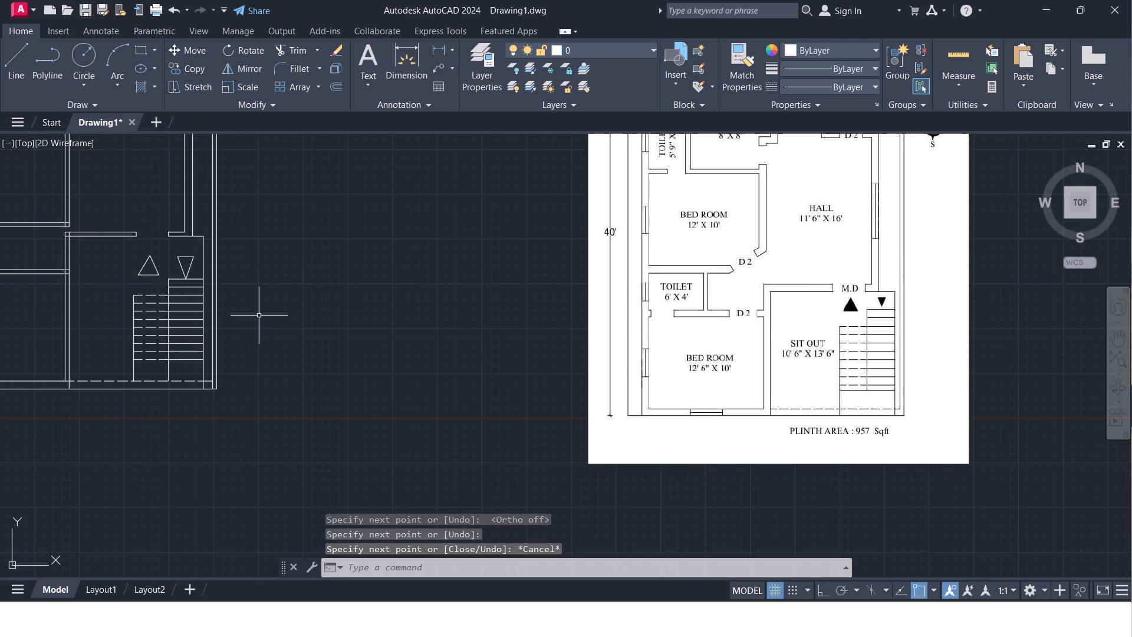
Trim the south bedroom's inner south wall line where it crosses the wall shared with the sit-out.
scroll(258, 316, "down", 1)
scroll(241, 339, "up", 1)
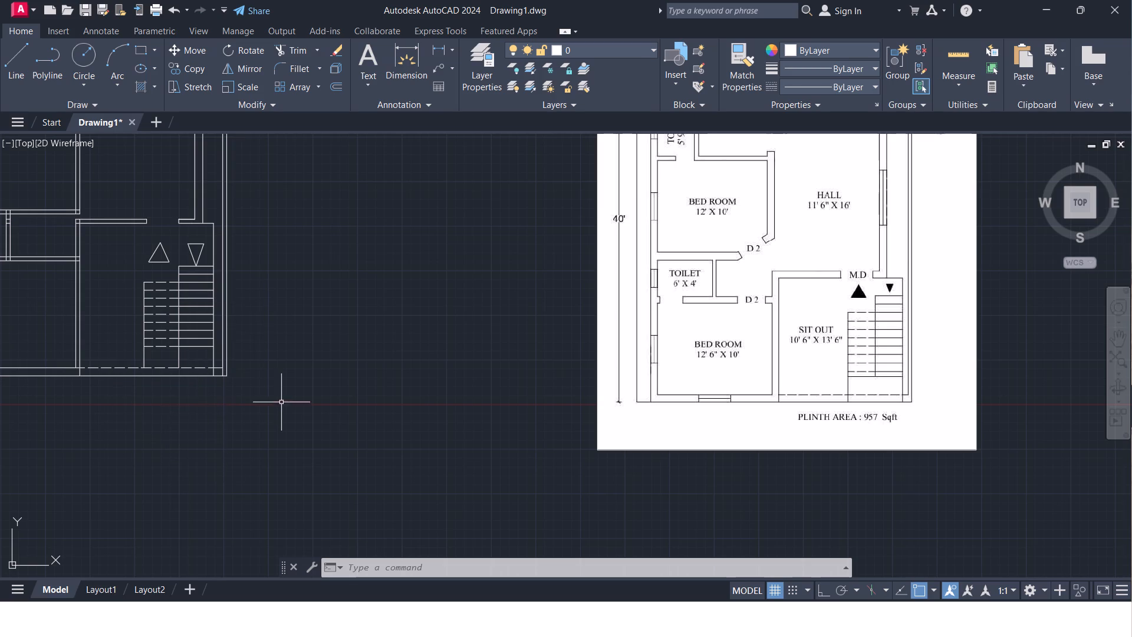
middle_click_drag(191, 429, 299, 432)
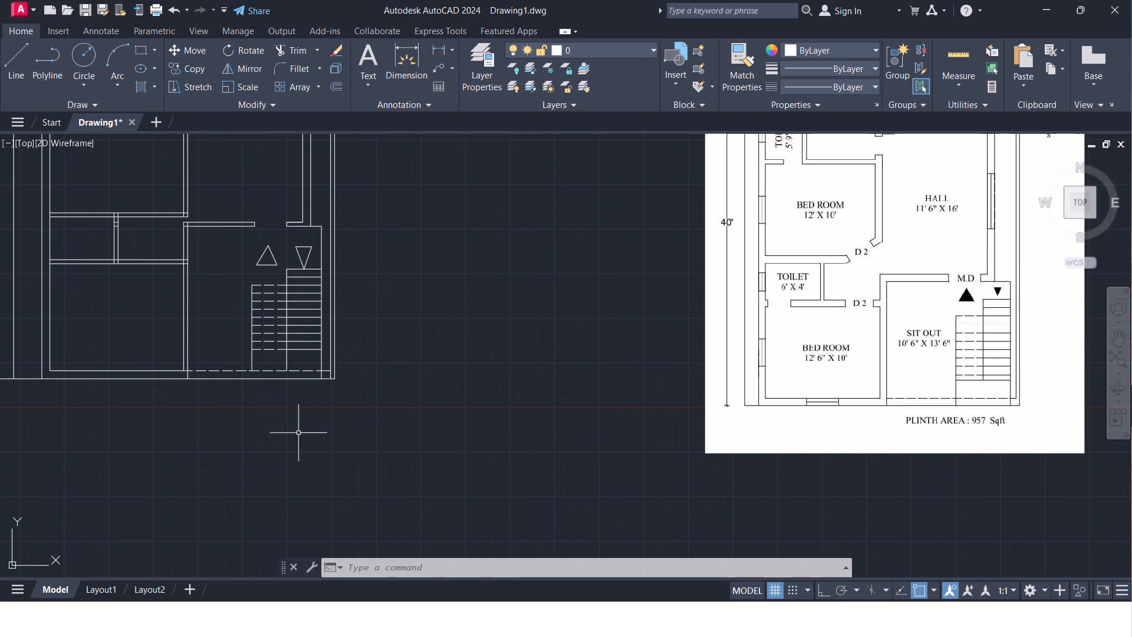
middle_click_drag(149, 396, 231, 420)
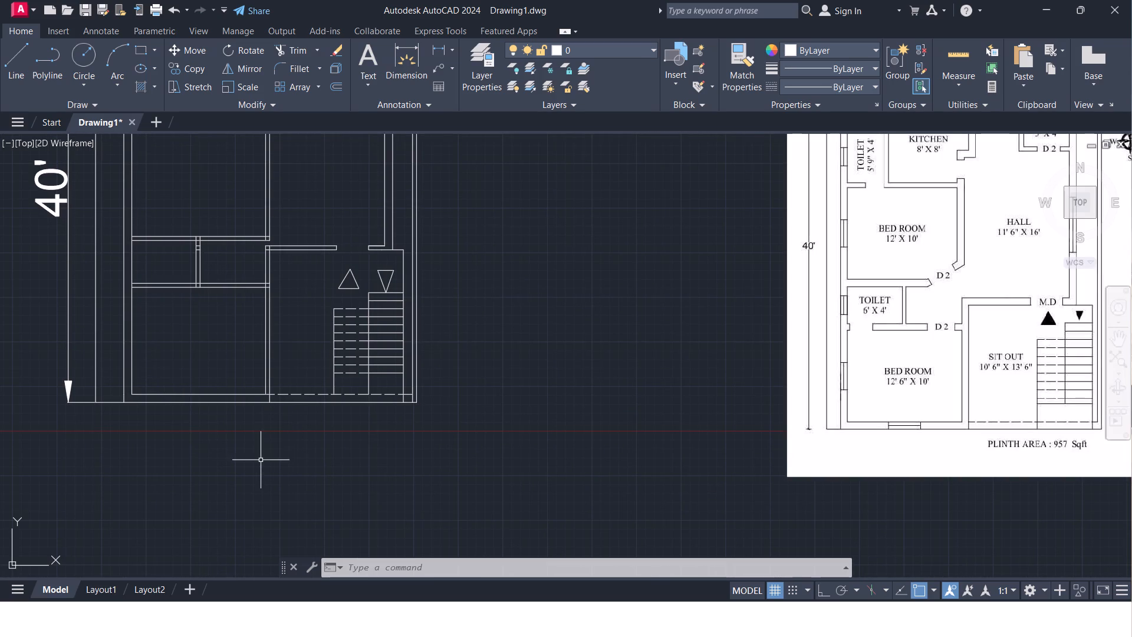
type("tr")
key("Return")
key("Return")
scroll(255, 396, "up", 2)
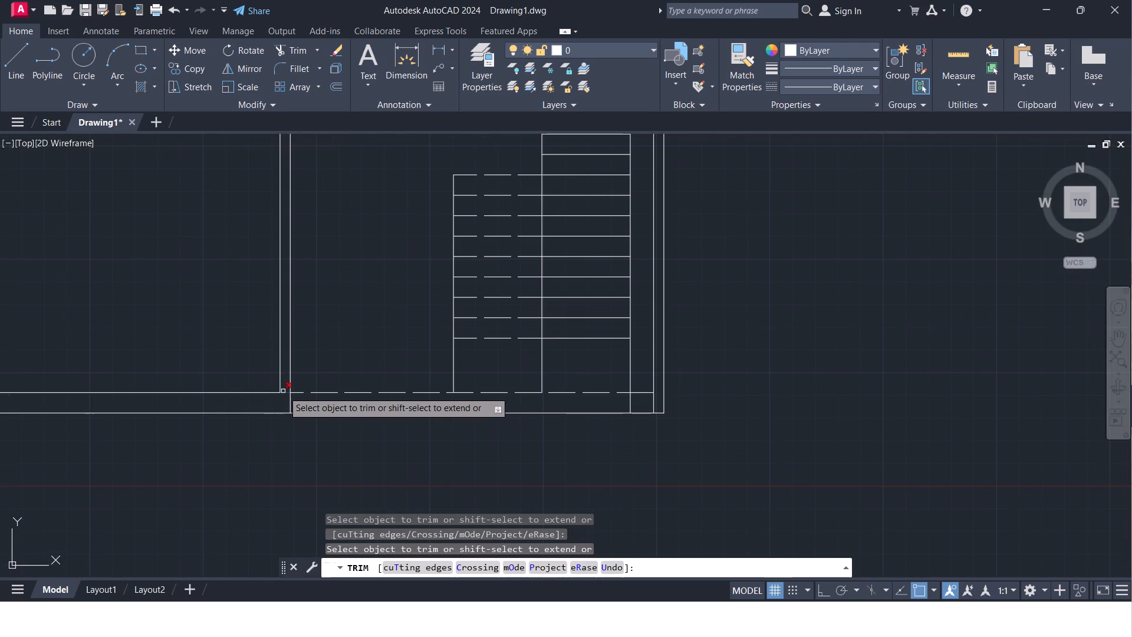
left_click(283, 395)
scroll(353, 359, "down", 1)
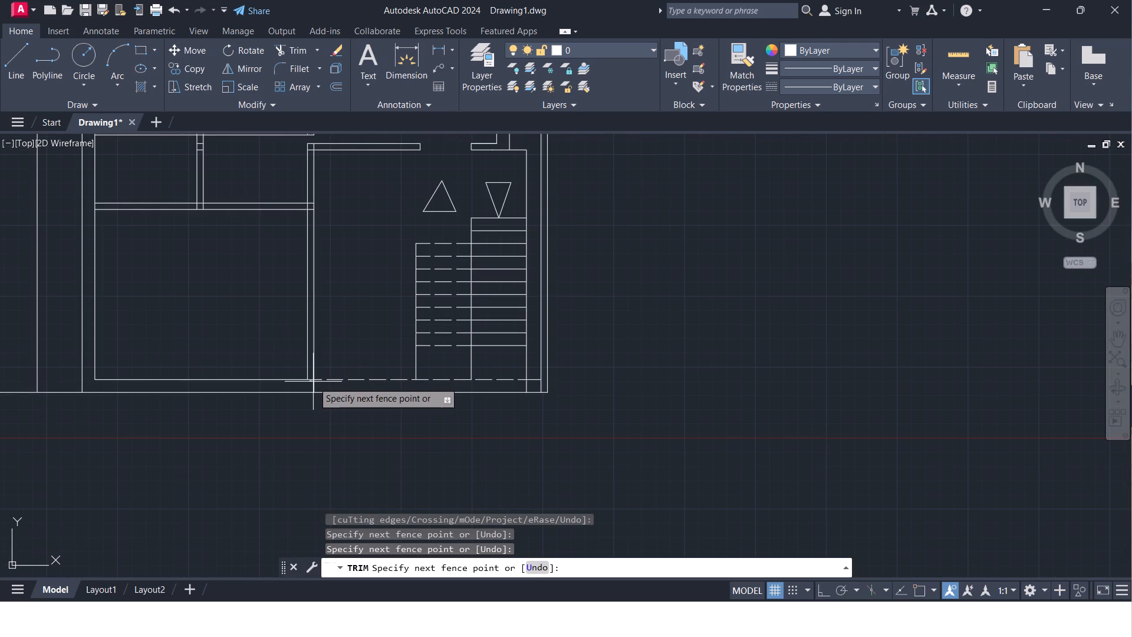
scroll(313, 382, "up", 1)
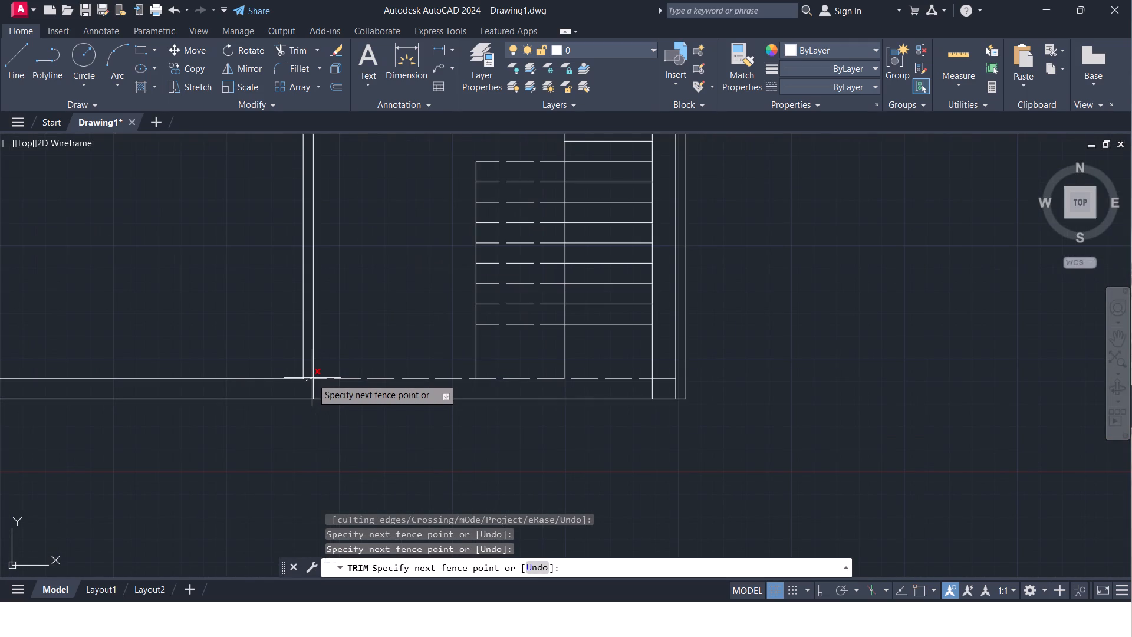
left_click(312, 378)
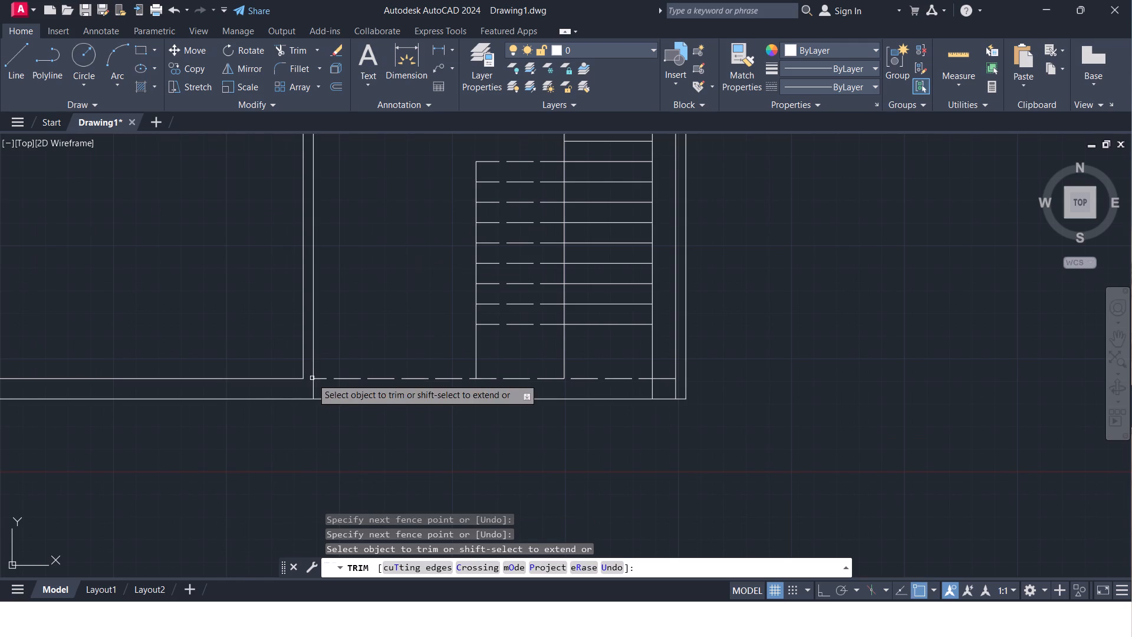
Trim the south bedroom's two north wall lines where they cross the sit-out's west wall.
scroll(361, 355, "down", 2)
scroll(412, 386, "down", 1)
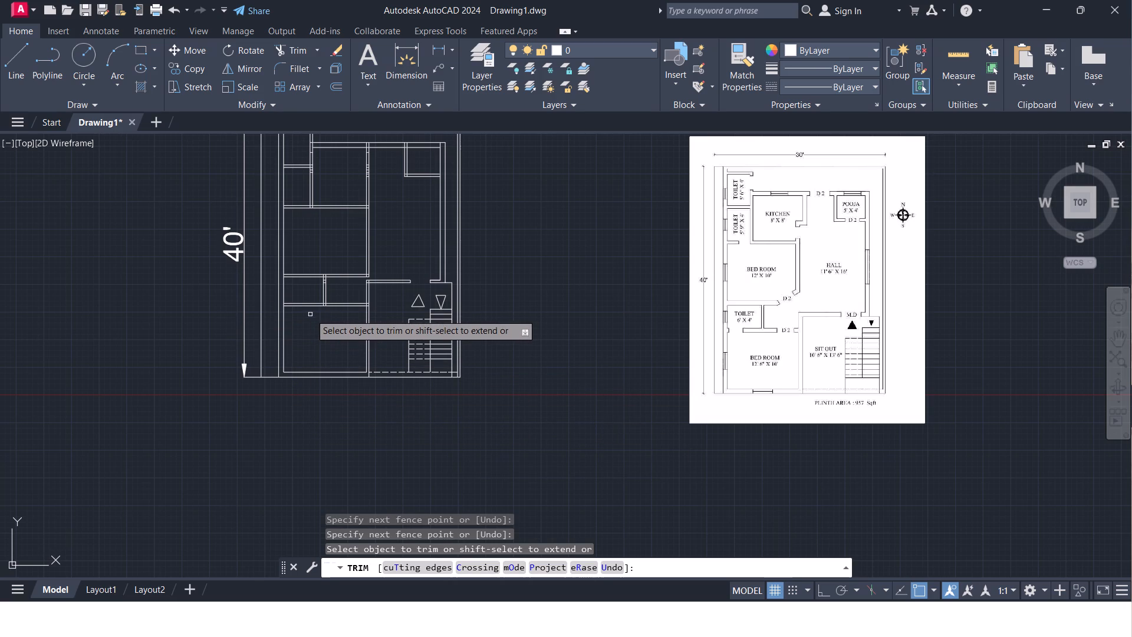
scroll(310, 314, "up", 1)
middle_click_drag(308, 320, 195, 334)
scroll(195, 334, "up", 1)
scroll(195, 334, "down", 1)
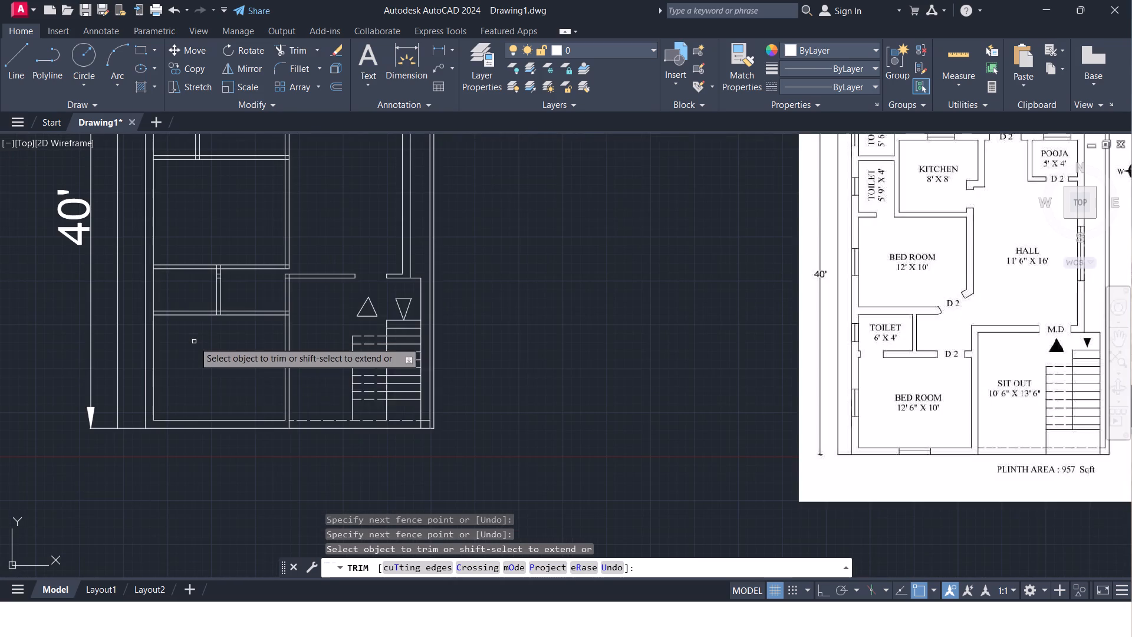
middle_click(190, 376)
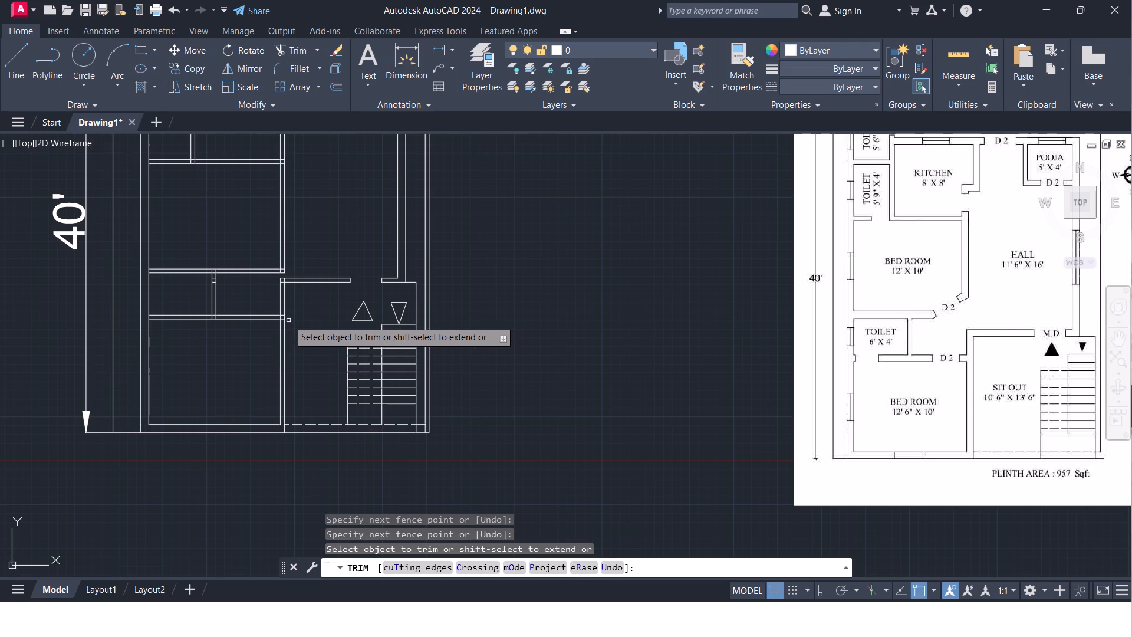
scroll(289, 321, "up", 3)
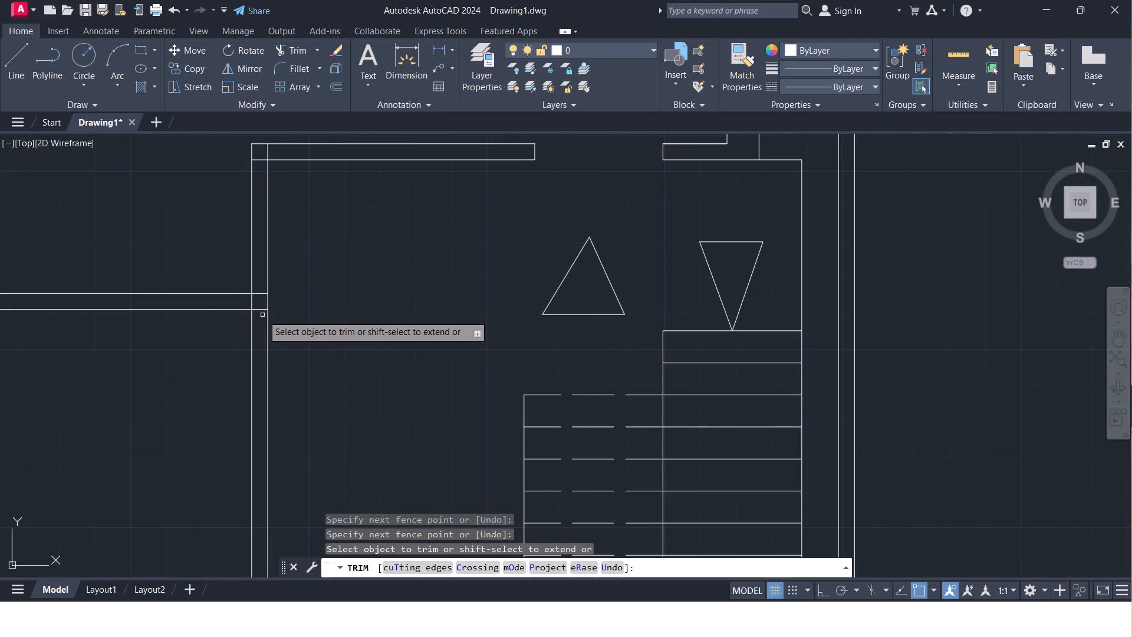
left_click(262, 315)
left_click(260, 291)
Trim the overlapping inner wall line segments at the sit-out's northwest corner.
left_click(261, 169)
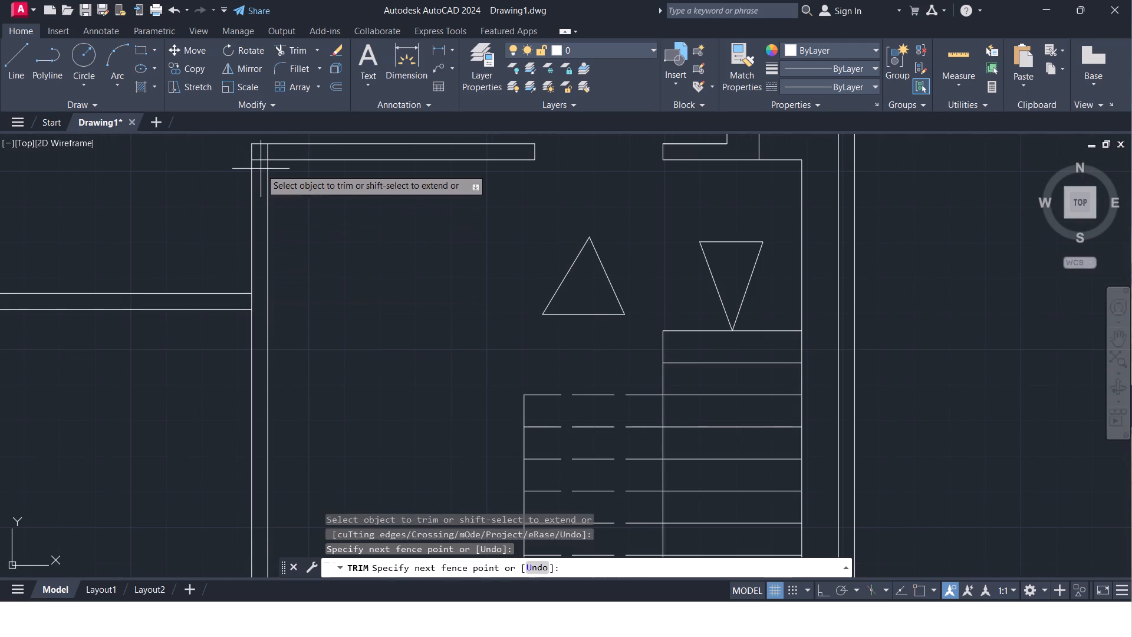
left_click(260, 157)
left_click(265, 150)
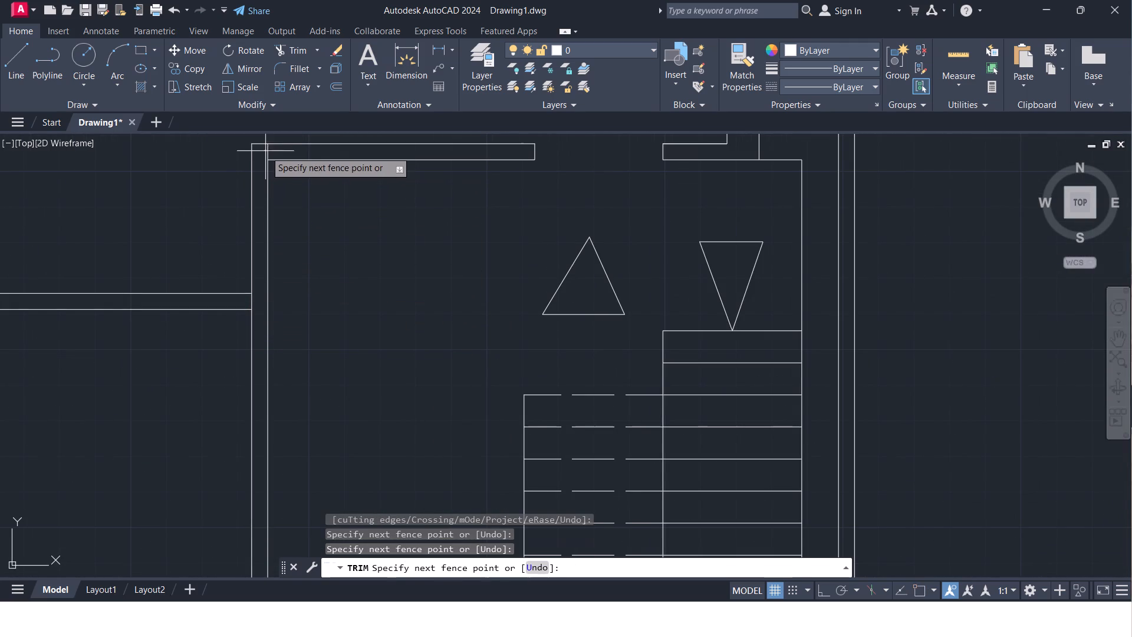
left_click(271, 153)
scroll(277, 245, "down", 2)
middle_click_drag(311, 284, 261, 287)
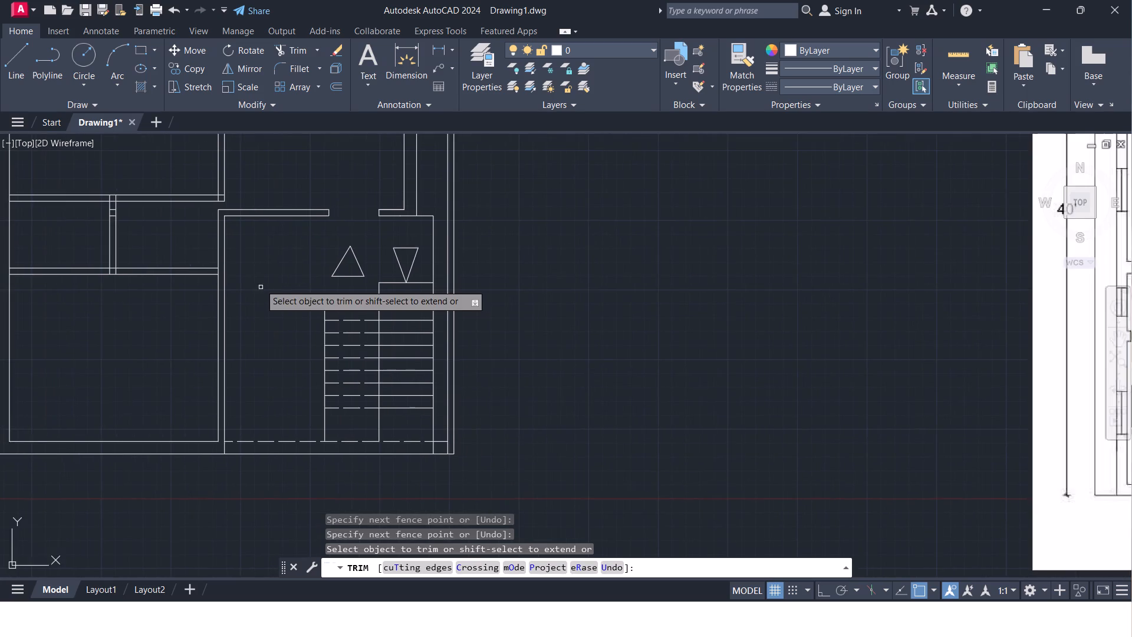
scroll(259, 281, "down", 1)
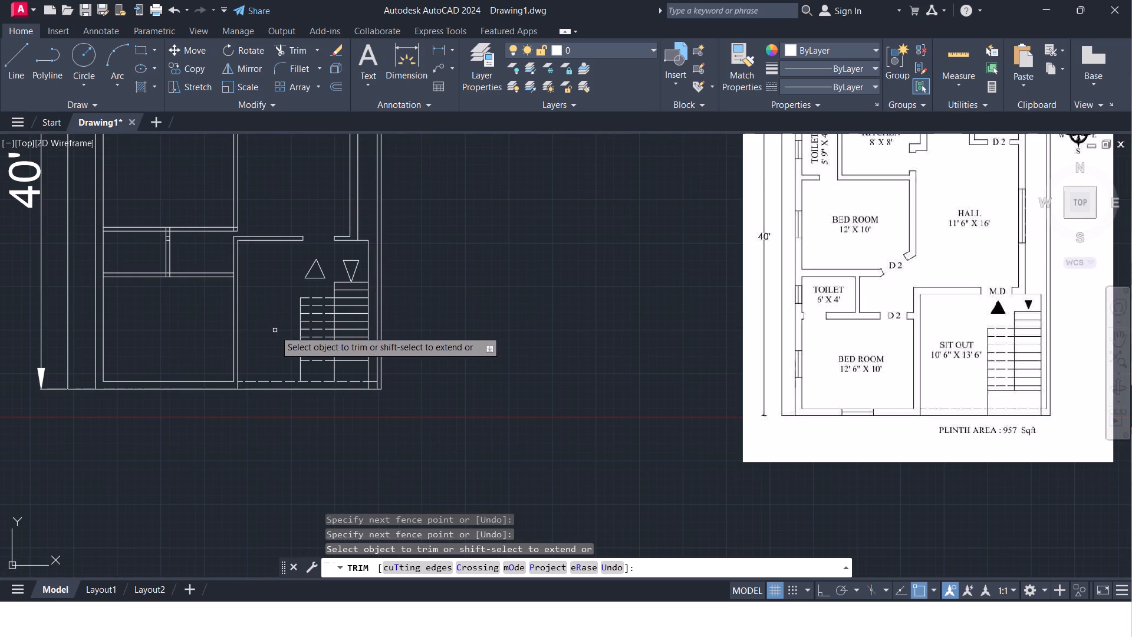
key("Escape")
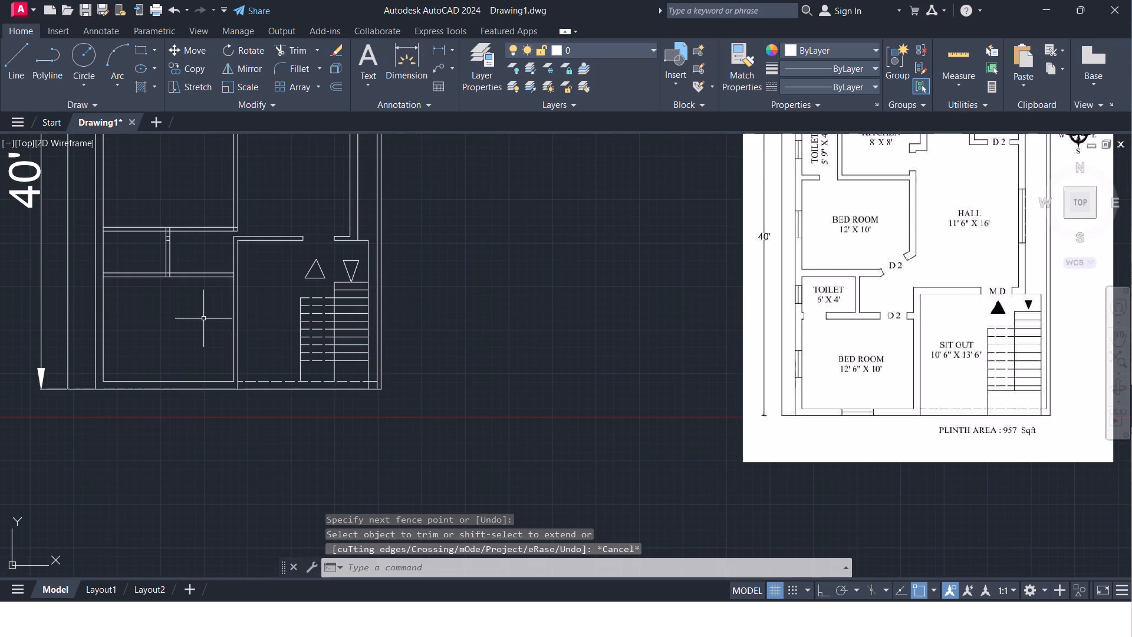
Turn on Ortho mode while starting a 1' line from the east end of the south bedroom's north wall.
key("l")
key("Return")
scroll(213, 302, "up", 2)
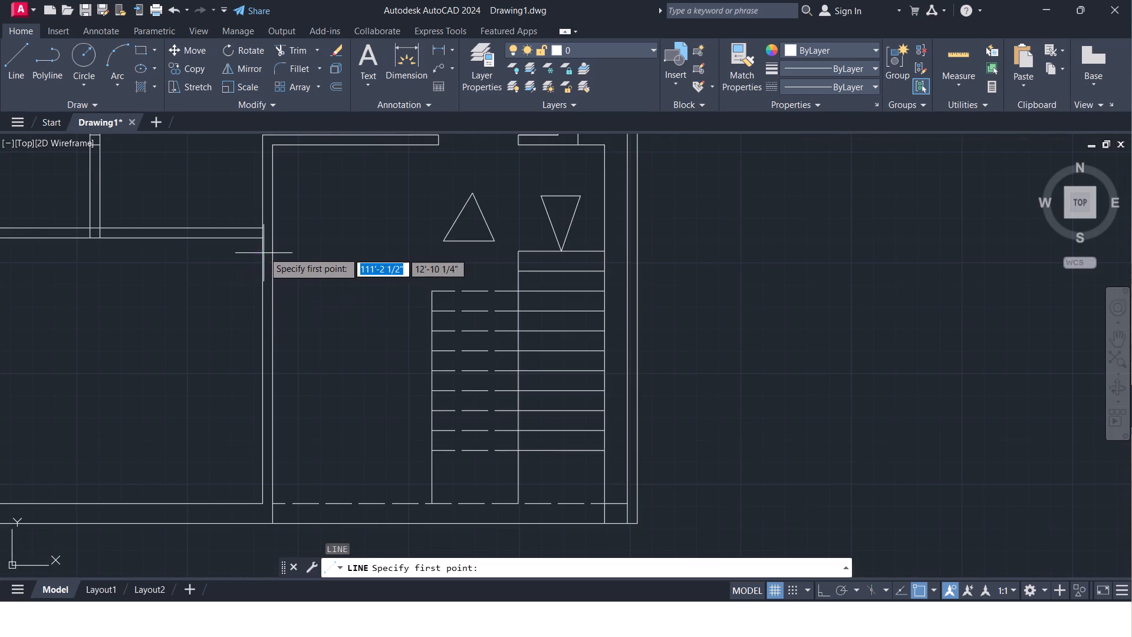
left_click(261, 228)
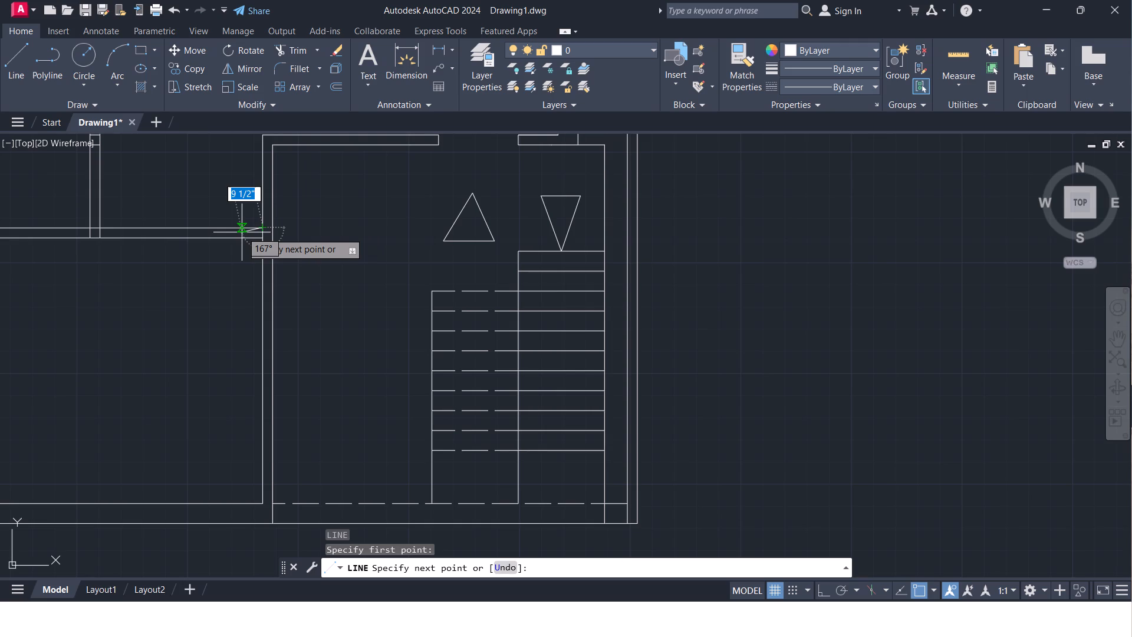
key("1")
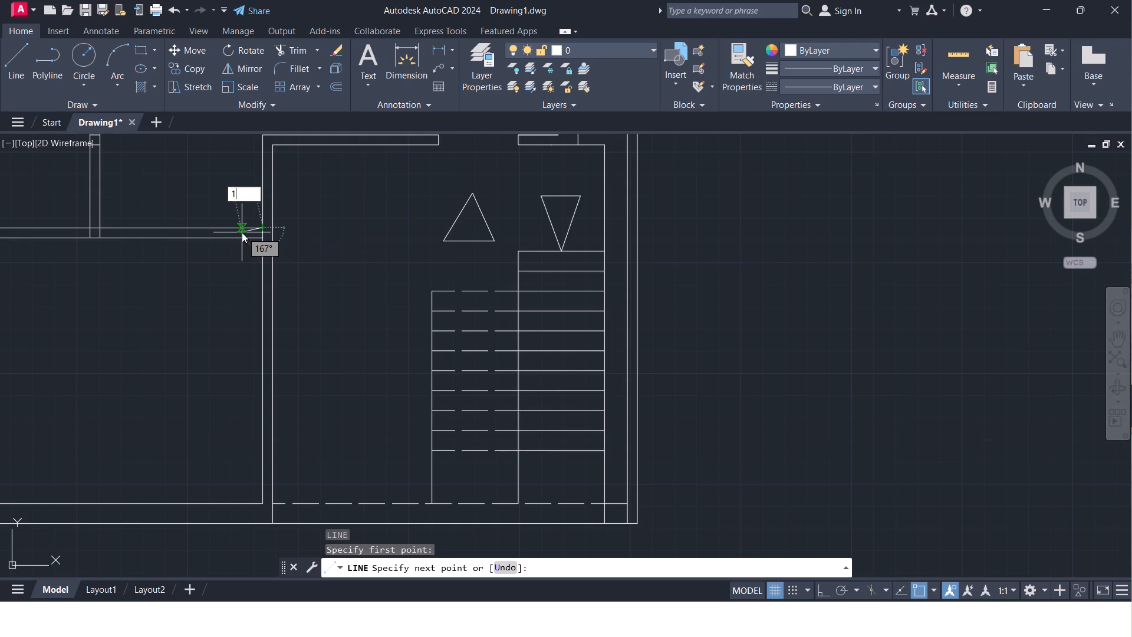
key("apostrophe")
left_click(820, 593)
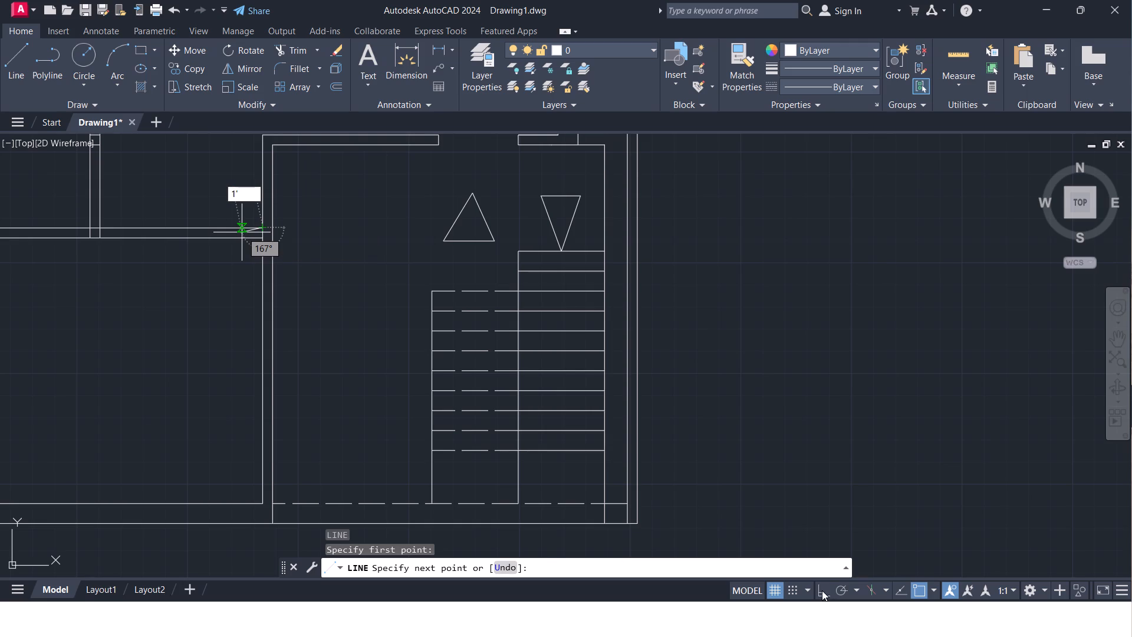
left_click(822, 590)
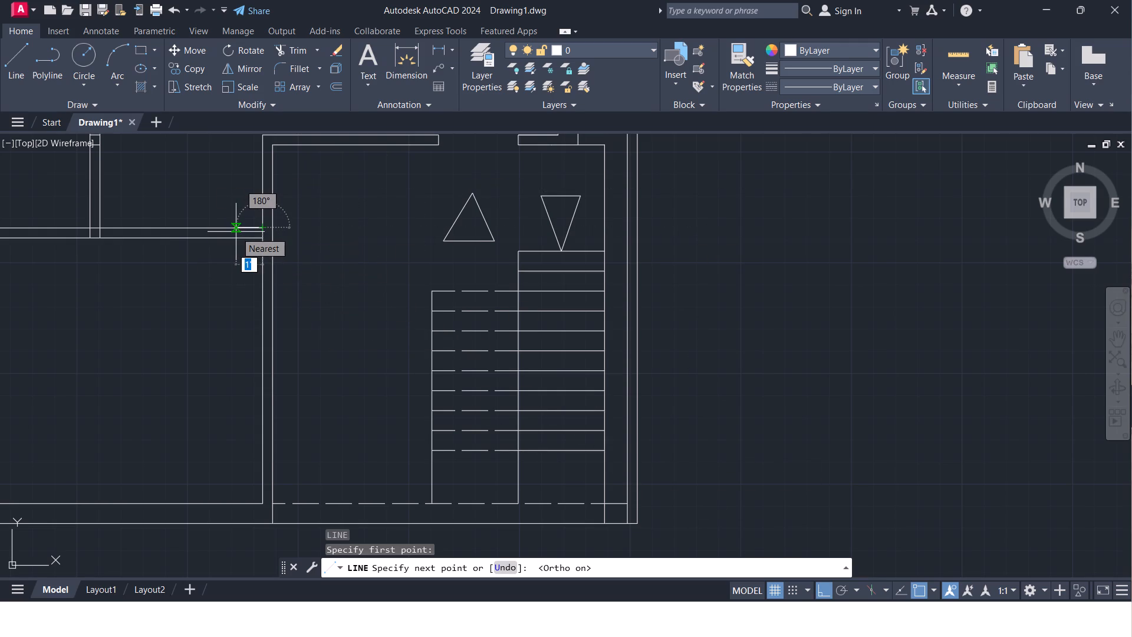
key("Return")
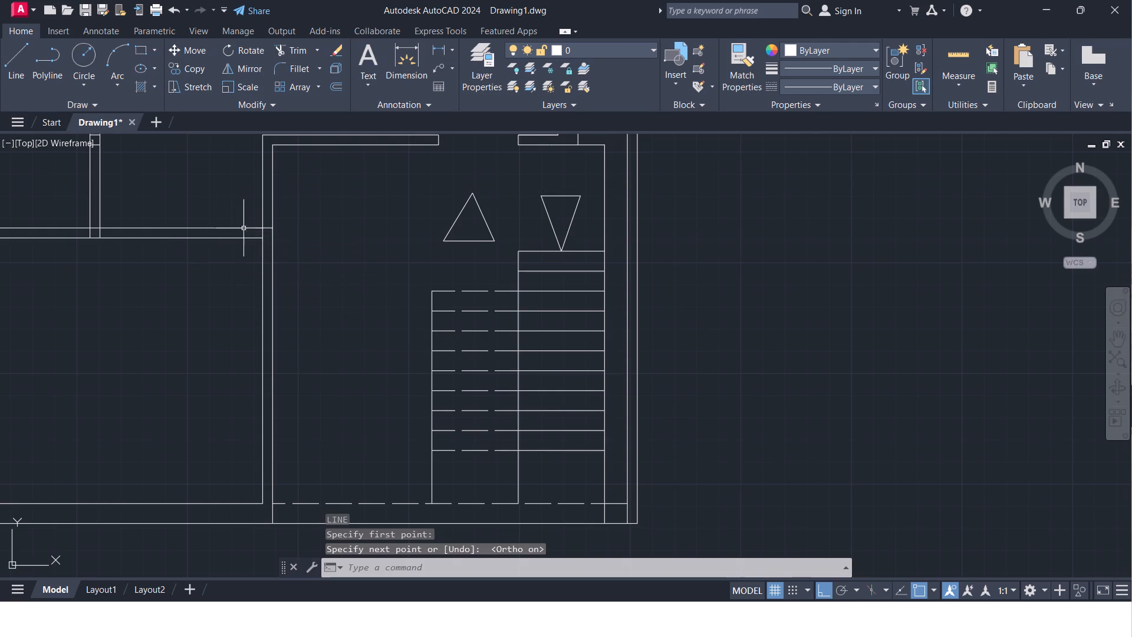
left_click(254, 226)
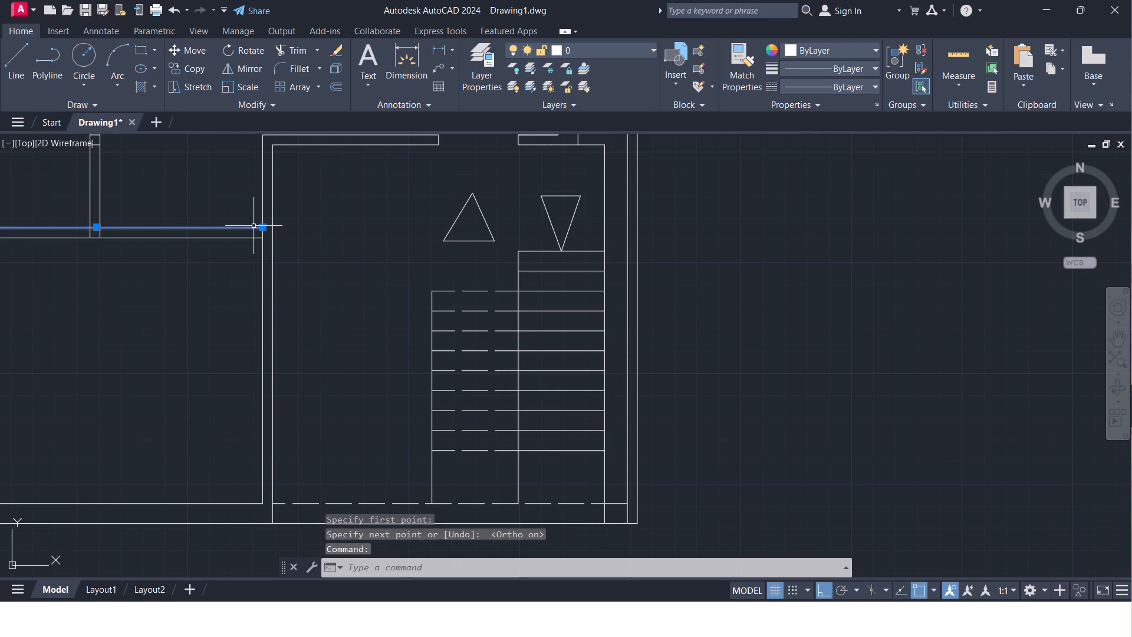
key("Escape")
Draw a line 1' west from the east end of the south bedroom's north wall and across the wall thickness as a door jamb.
key("l")
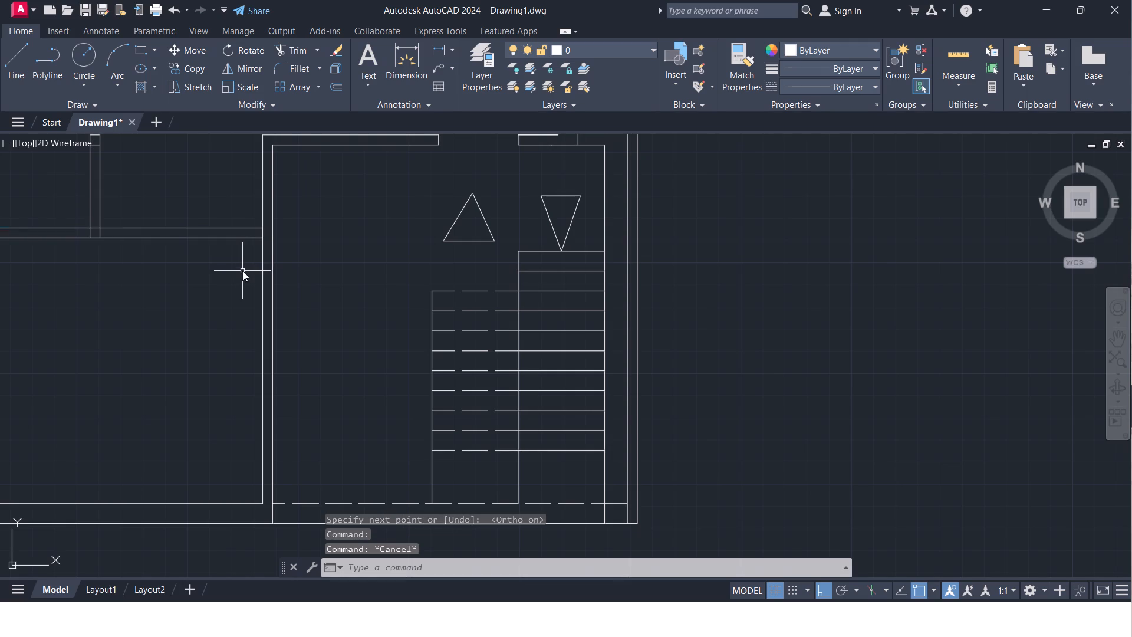
key("Return")
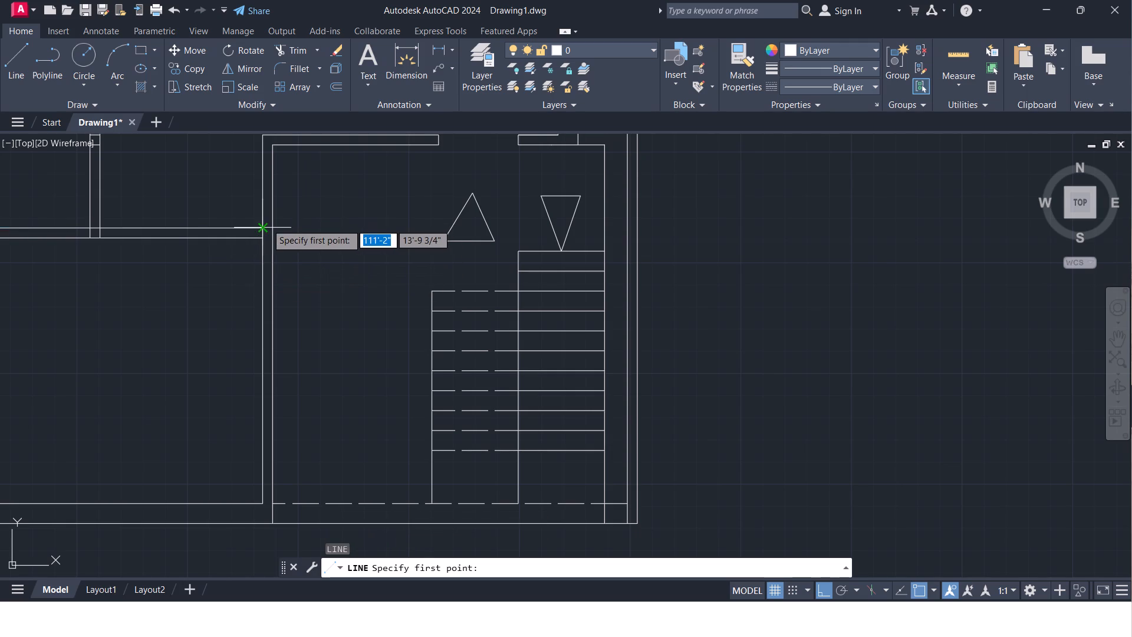
left_click(266, 224)
type("1'")
key("Return")
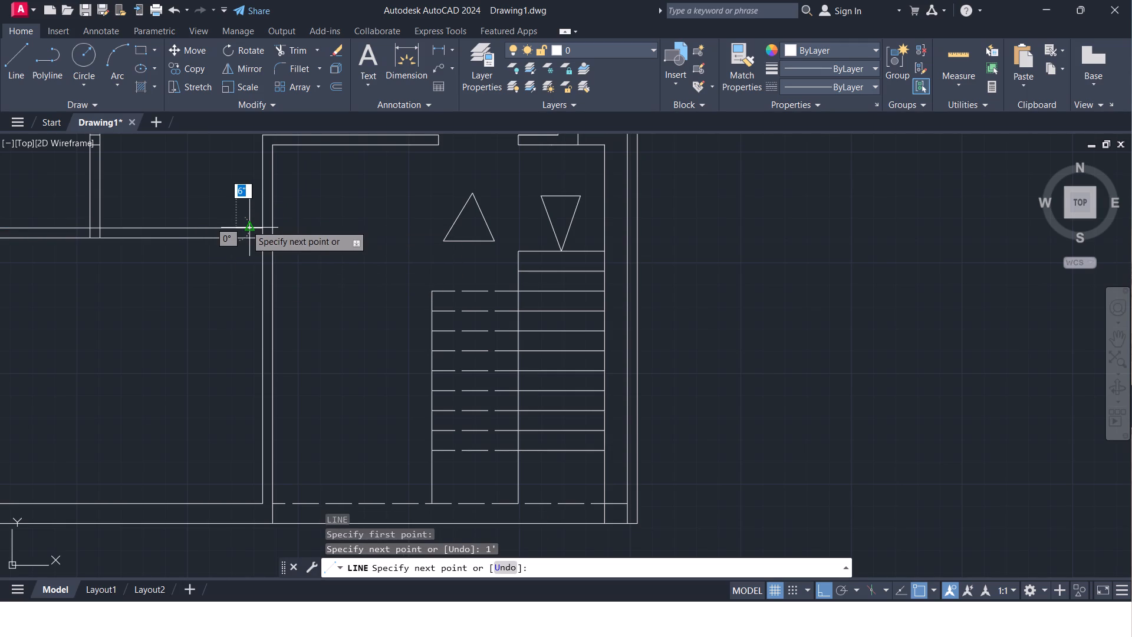
left_click(239, 237)
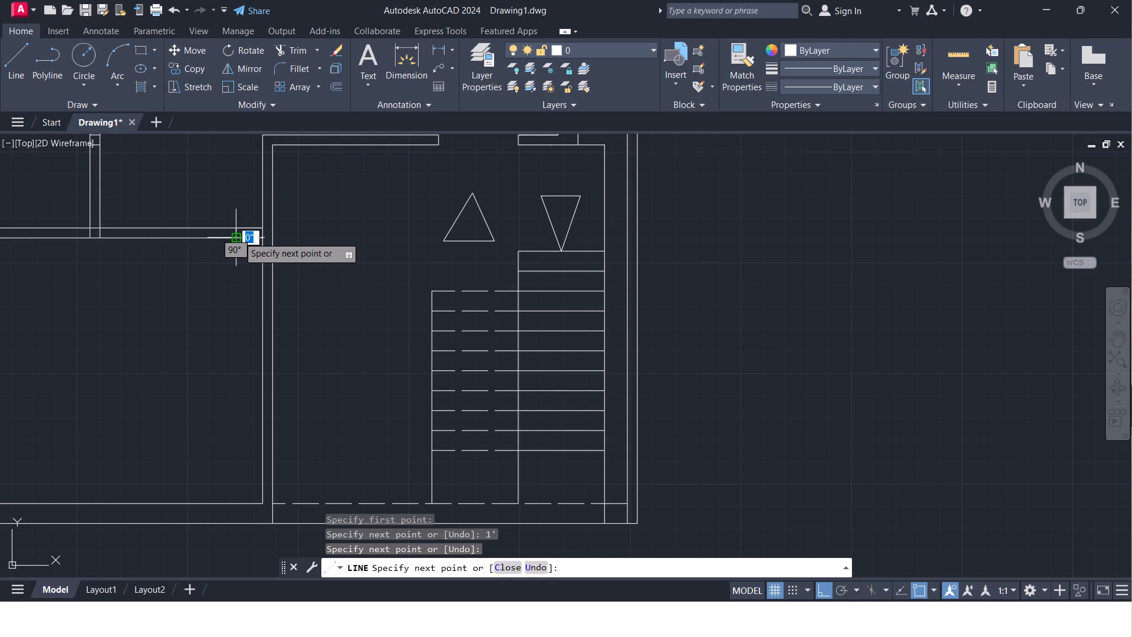
key("Escape")
Offset the door jamb line 2' west along the south bedroom's north wall.
scroll(218, 262, "down", 1)
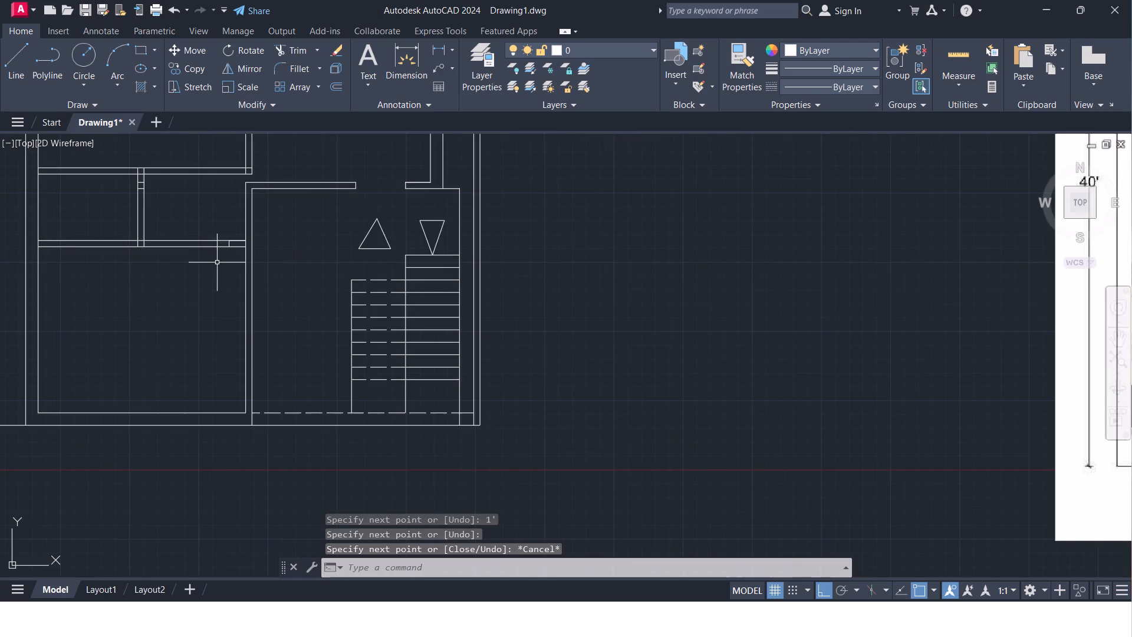
scroll(213, 270, "down", 1)
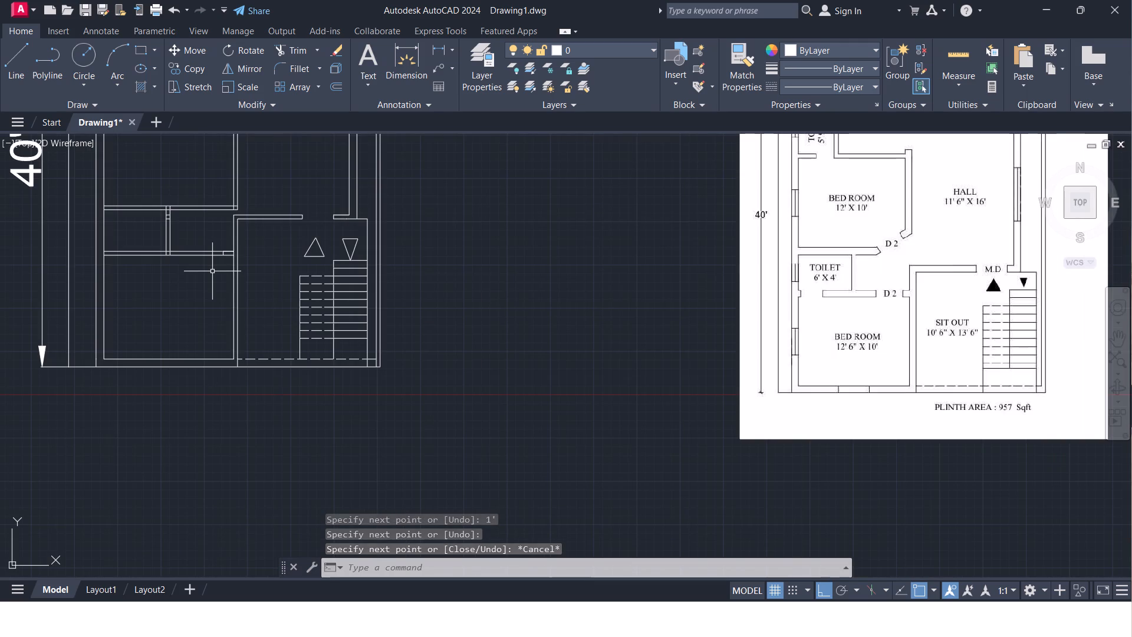
scroll(212, 271, "up", 2)
key("o")
key("Return")
key("Return")
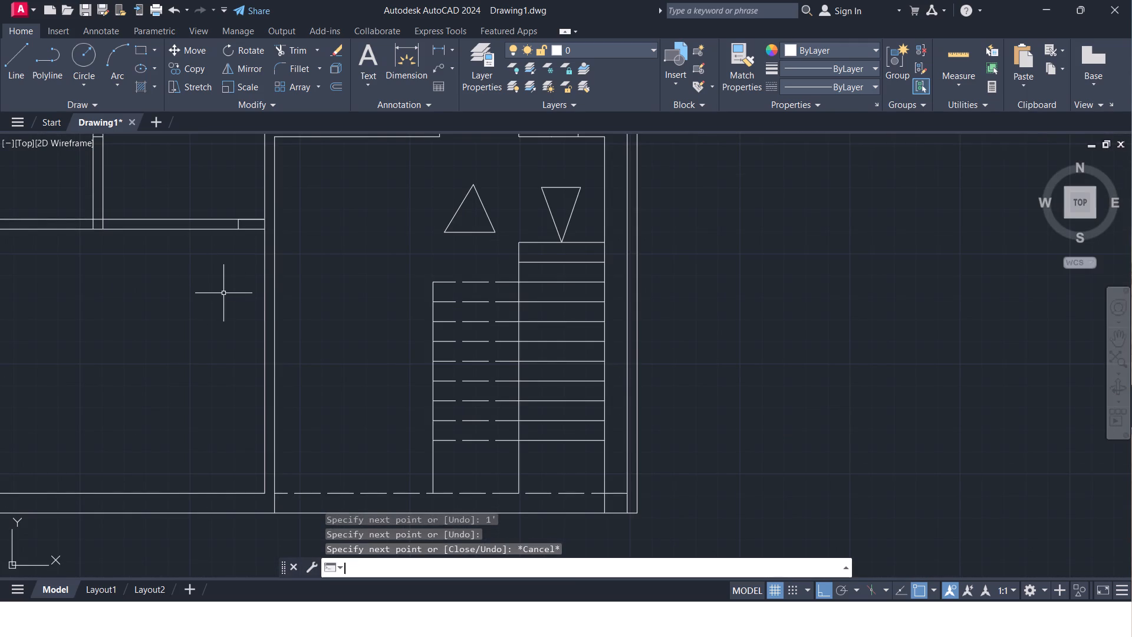
scroll(233, 229, "up", 1)
left_click(241, 221)
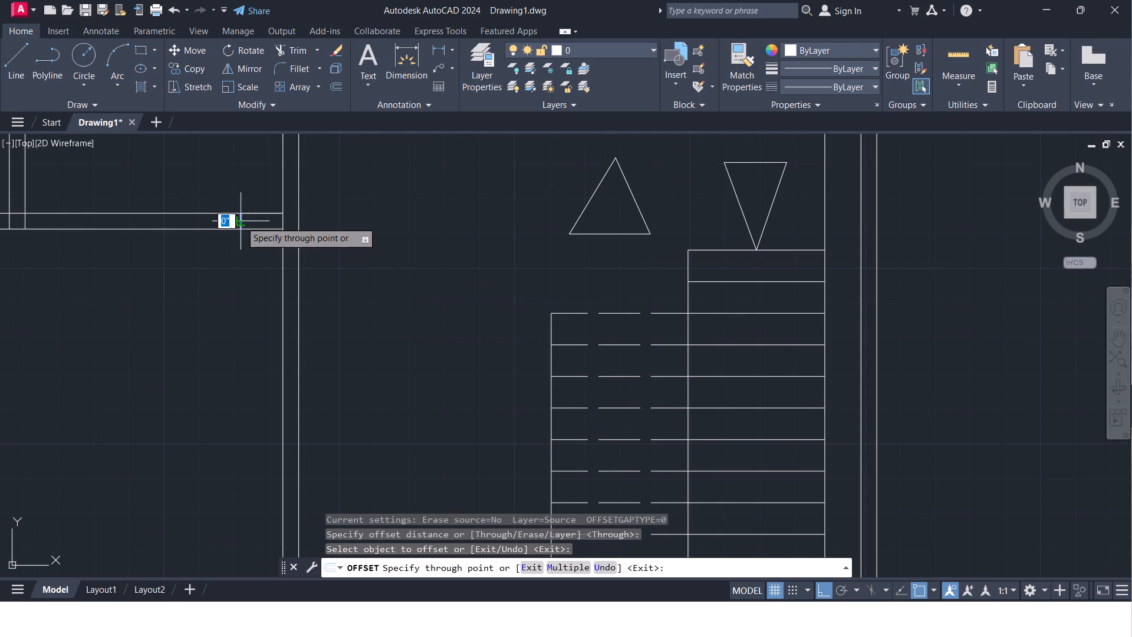
type("2'")
key("Return")
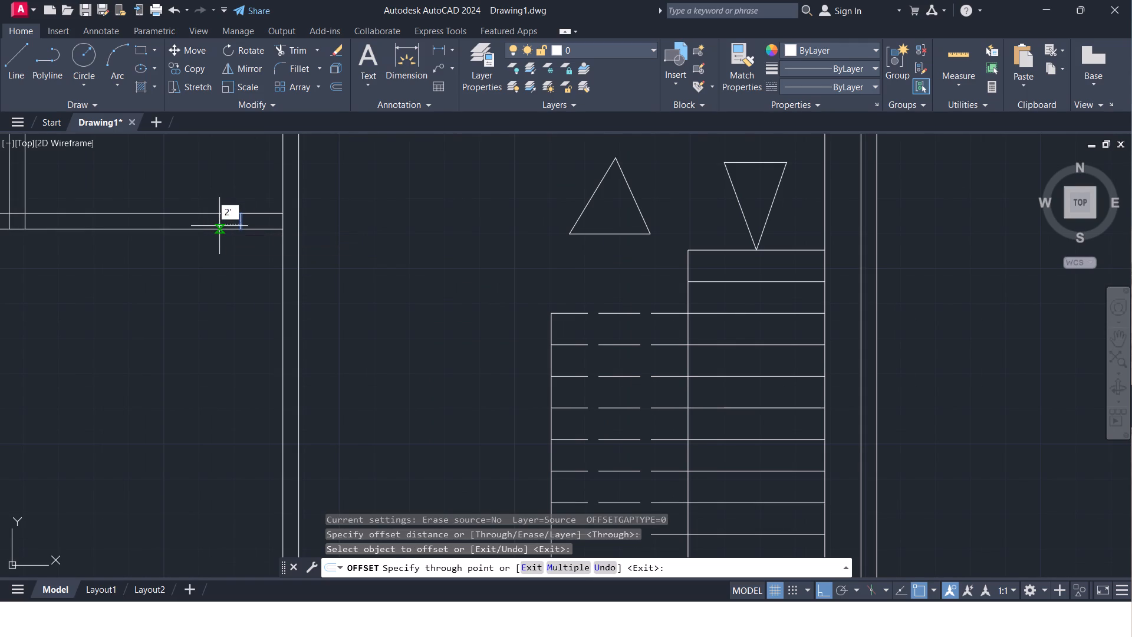
scroll(219, 228, "down", 2)
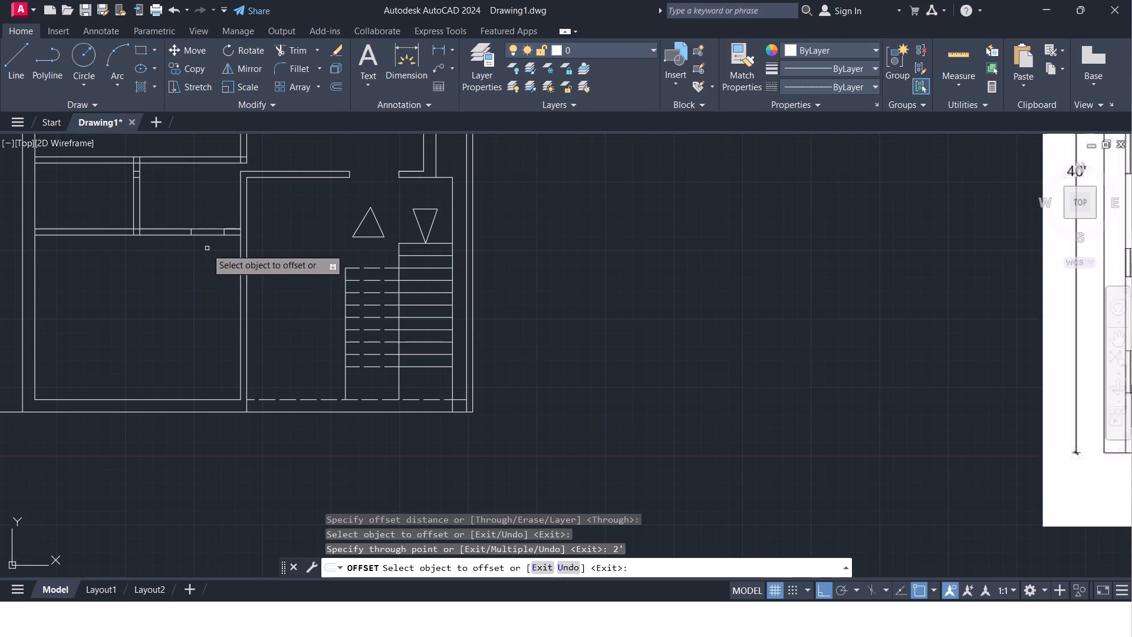
middle_click_drag(174, 252, 170, 278)
scroll(170, 278, "down", 1)
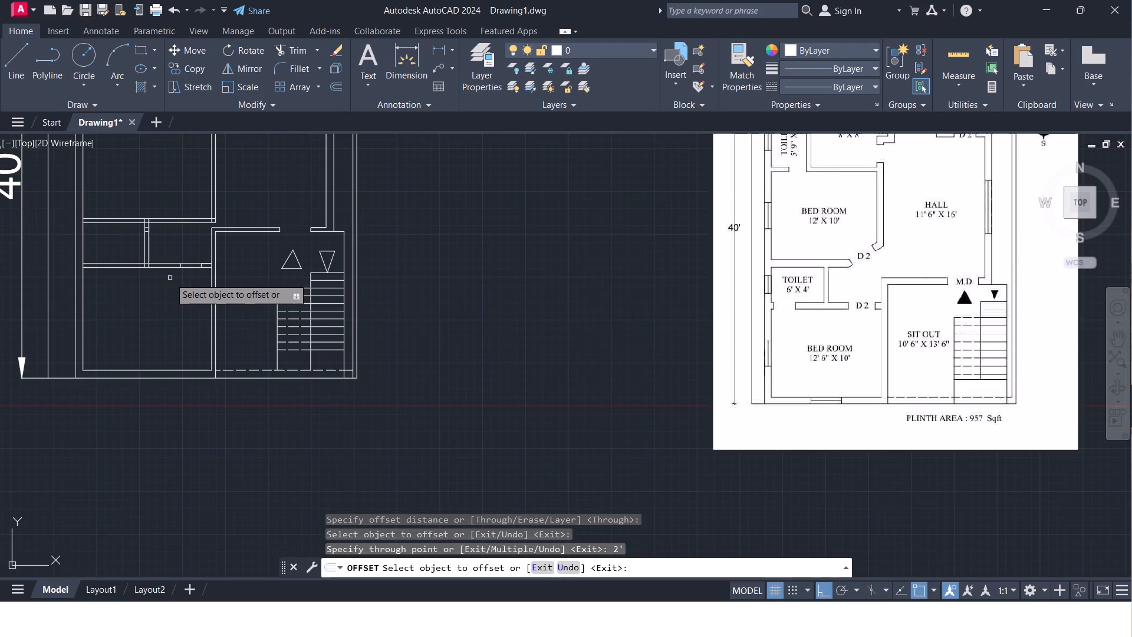
scroll(170, 278, "up", 1)
key("Escape")
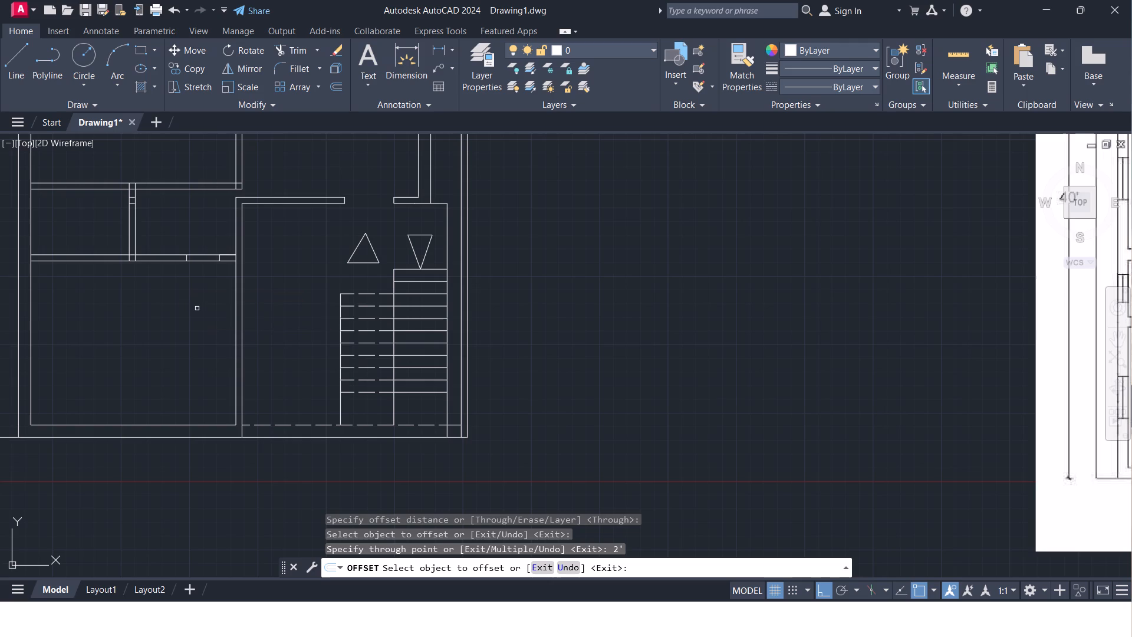
Trim both wall lines between the two jamb lines to open the south bedroom's door.
type("tr")
key("Return")
key("Return")
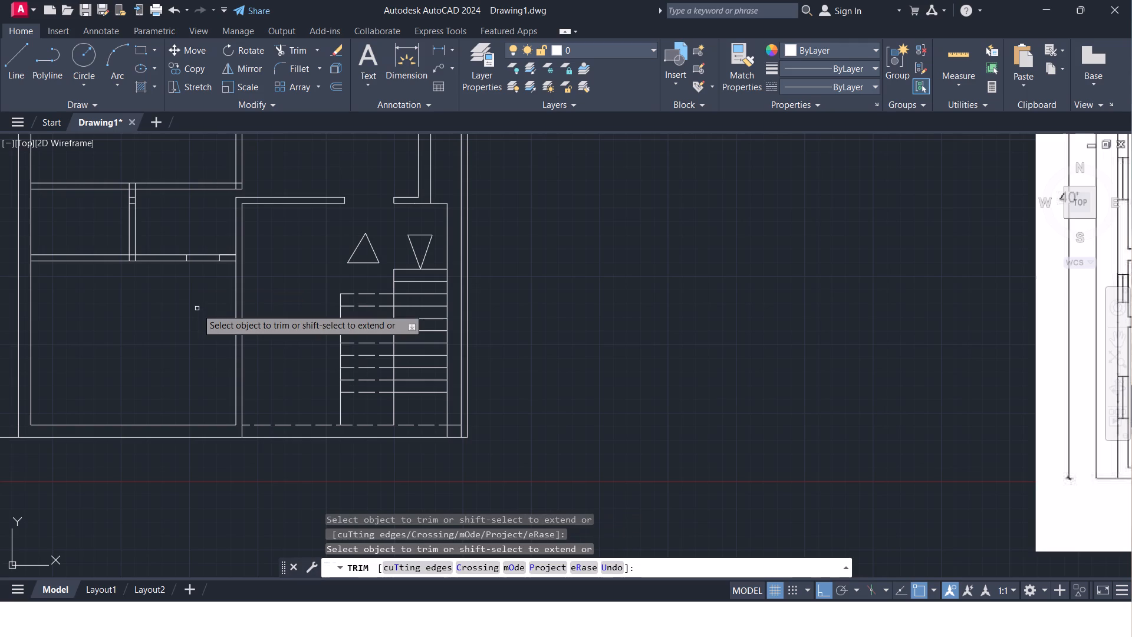
left_click(216, 270)
left_click(192, 231)
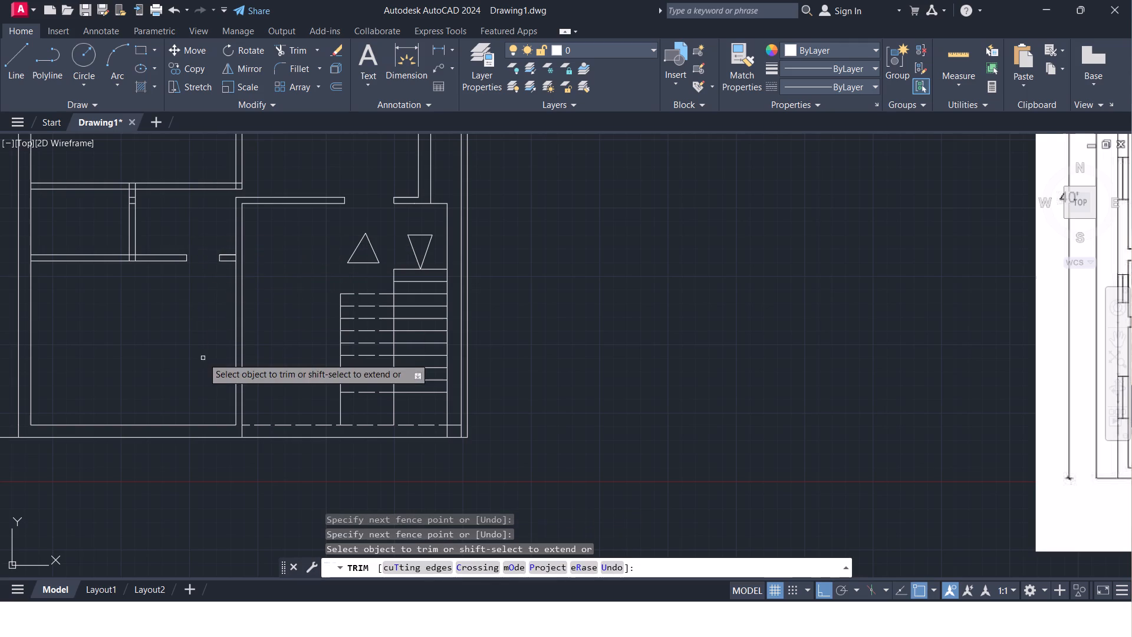
scroll(195, 328, "down", 1)
middle_click_drag(189, 323, 167, 321)
scroll(88, 299, "up", 1)
key("Escape")
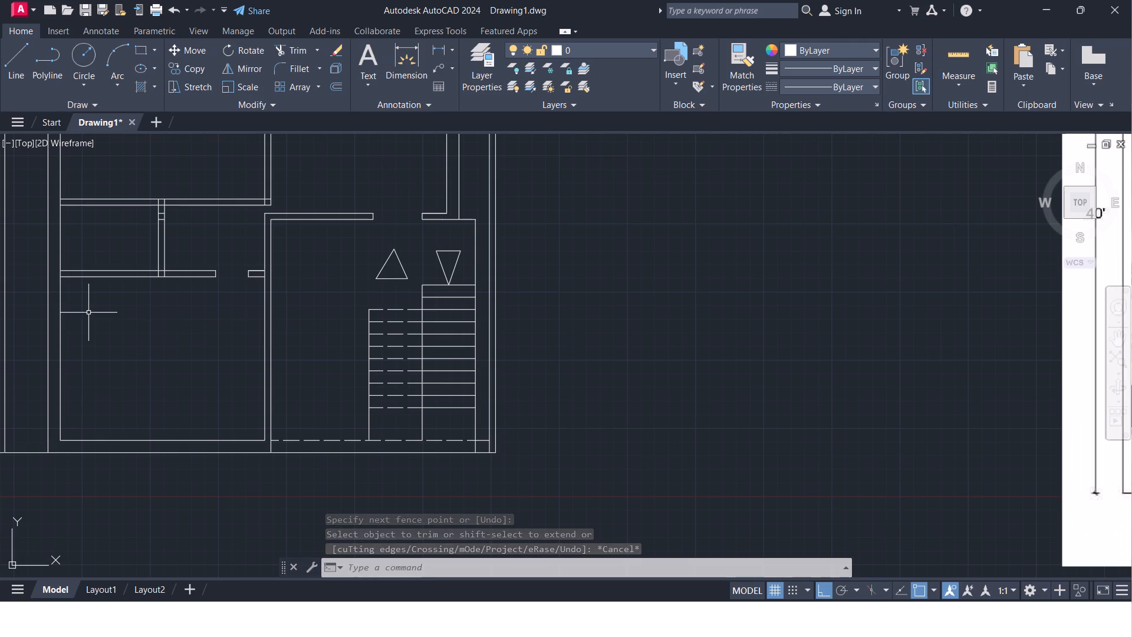
Draw a line 1' east from the west end of the south bedroom's north wall and across the wall thickness as a jamb.
key("l")
key("Return")
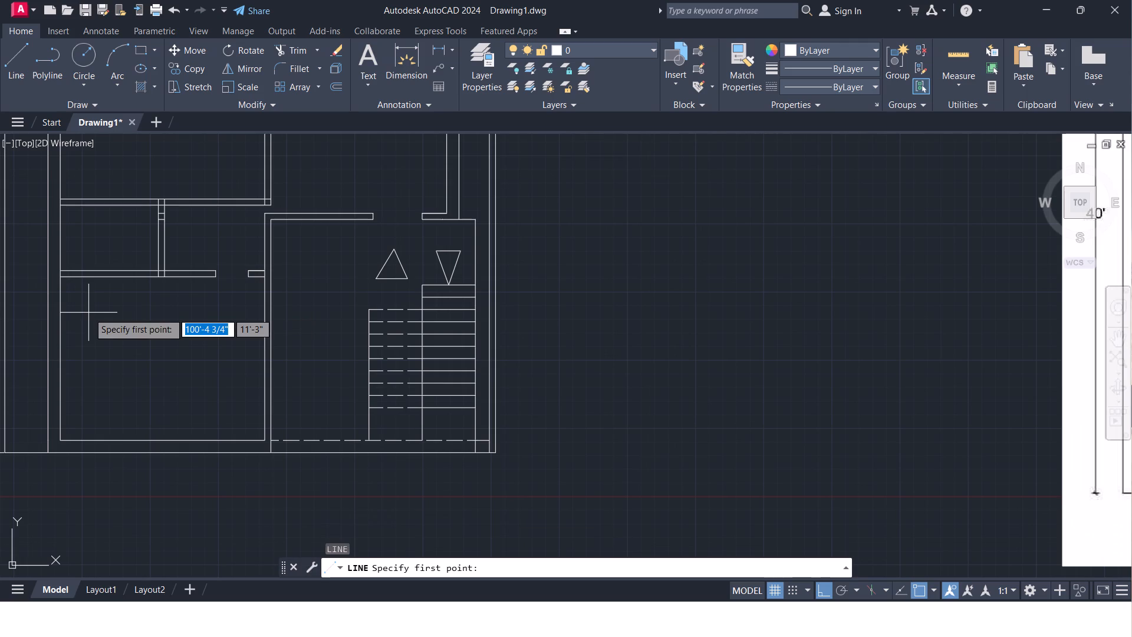
scroll(38, 268, "up", 1)
left_click(75, 275)
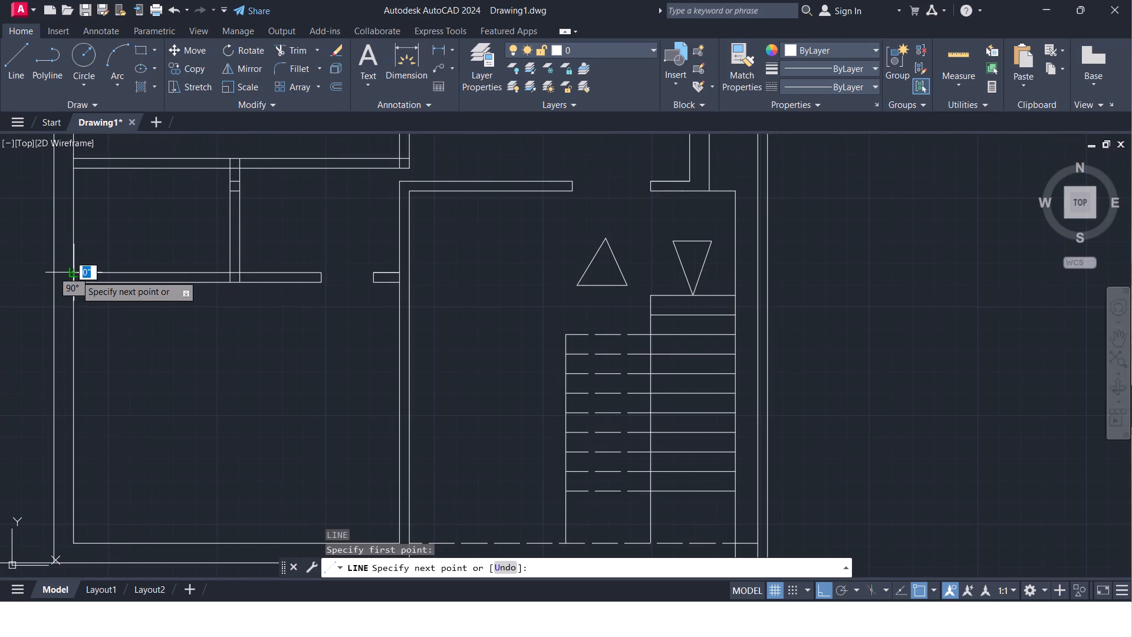
scroll(94, 275, "down", 3)
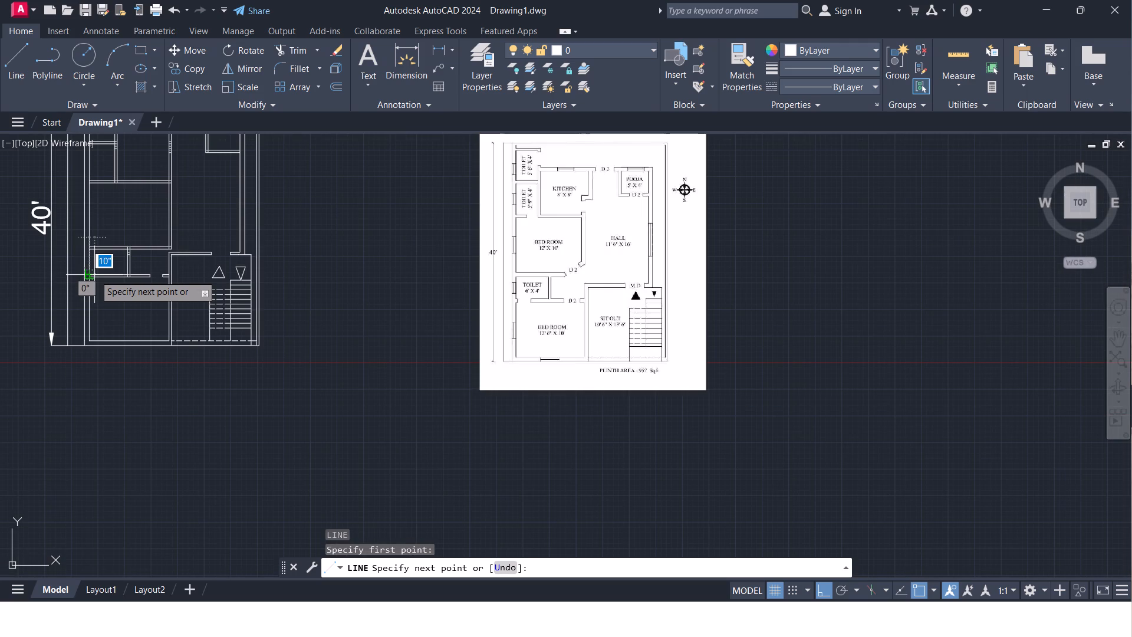
scroll(94, 275, "up", 2)
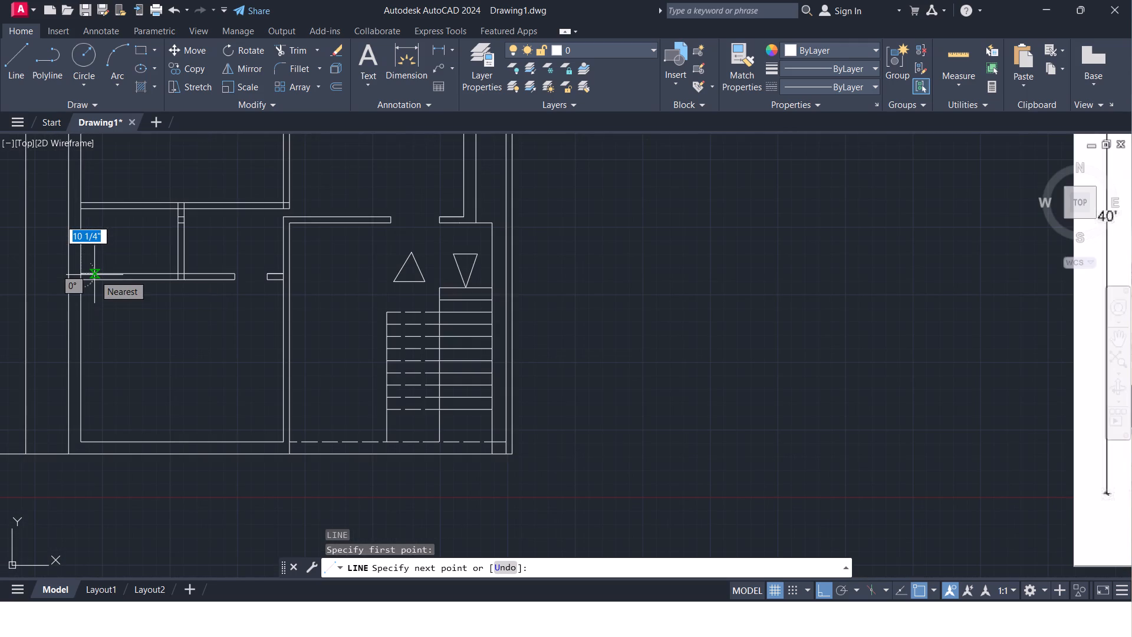
type("1'")
key("Return")
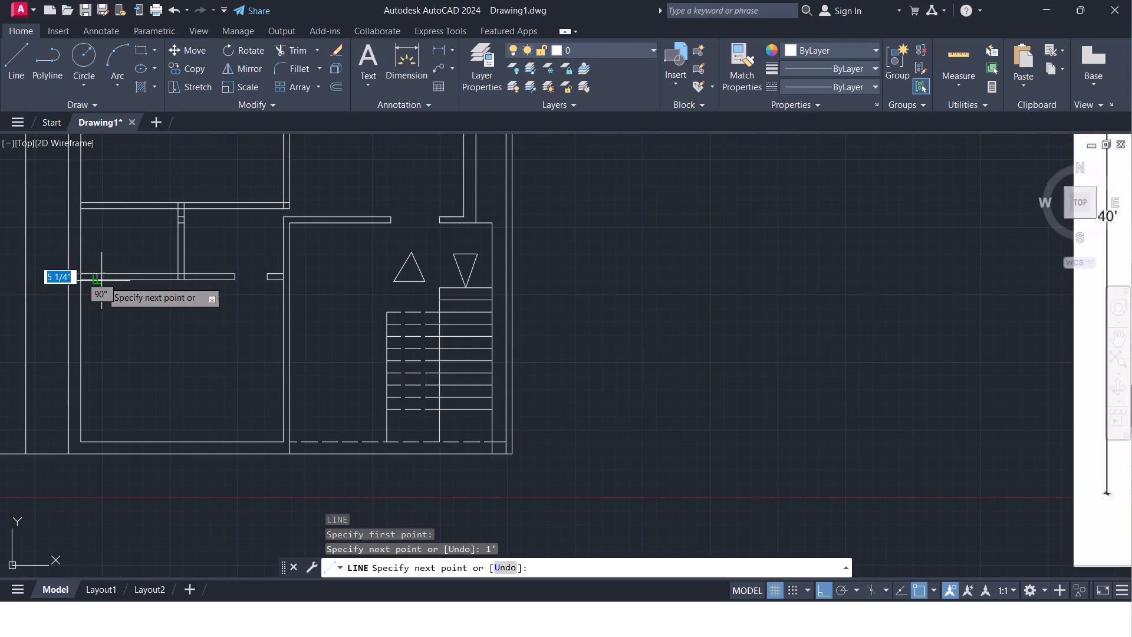
left_click(99, 282)
key("Escape")
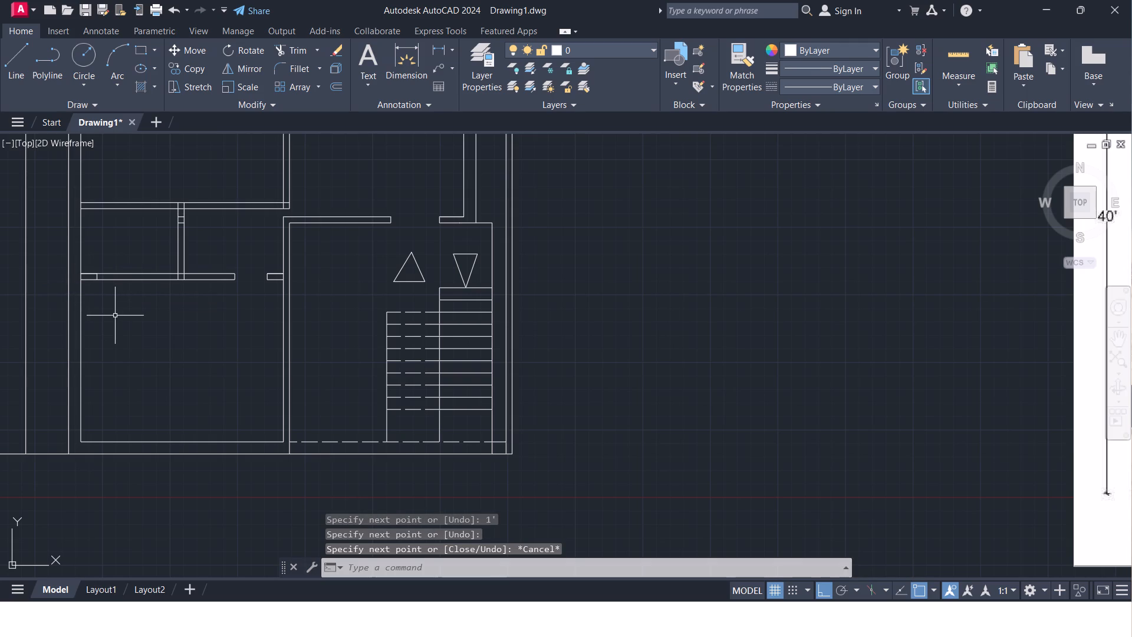
Offset the west jamb line 2' east along the wall between the toilet and the south bedroom.
key("o")
key("Return")
key("Return")
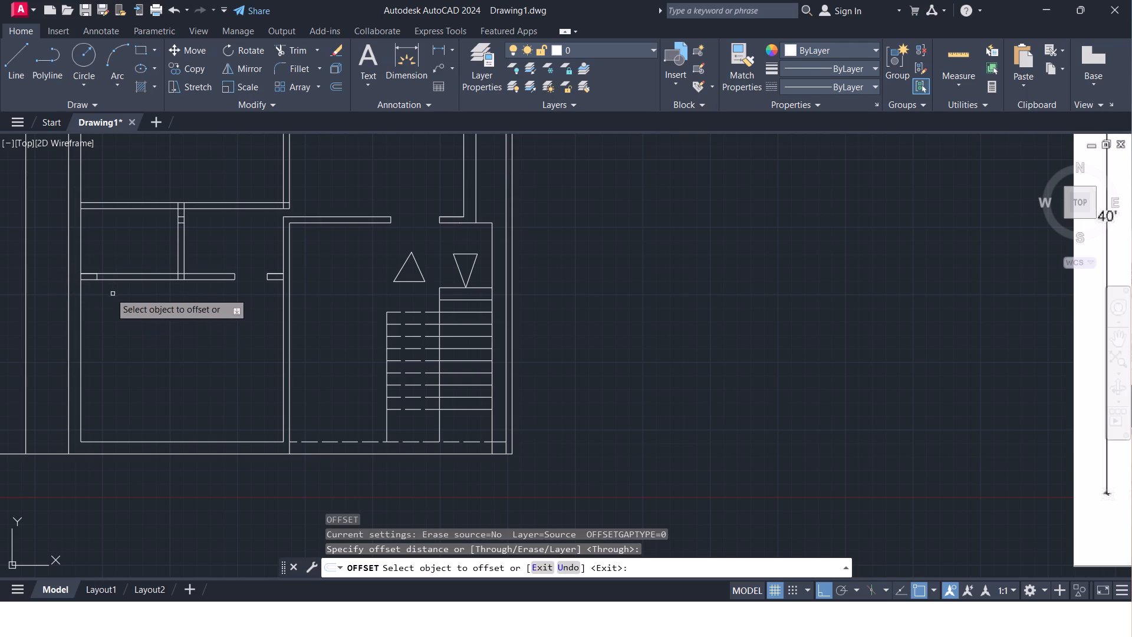
scroll(97, 290, "up", 2)
left_click(99, 261)
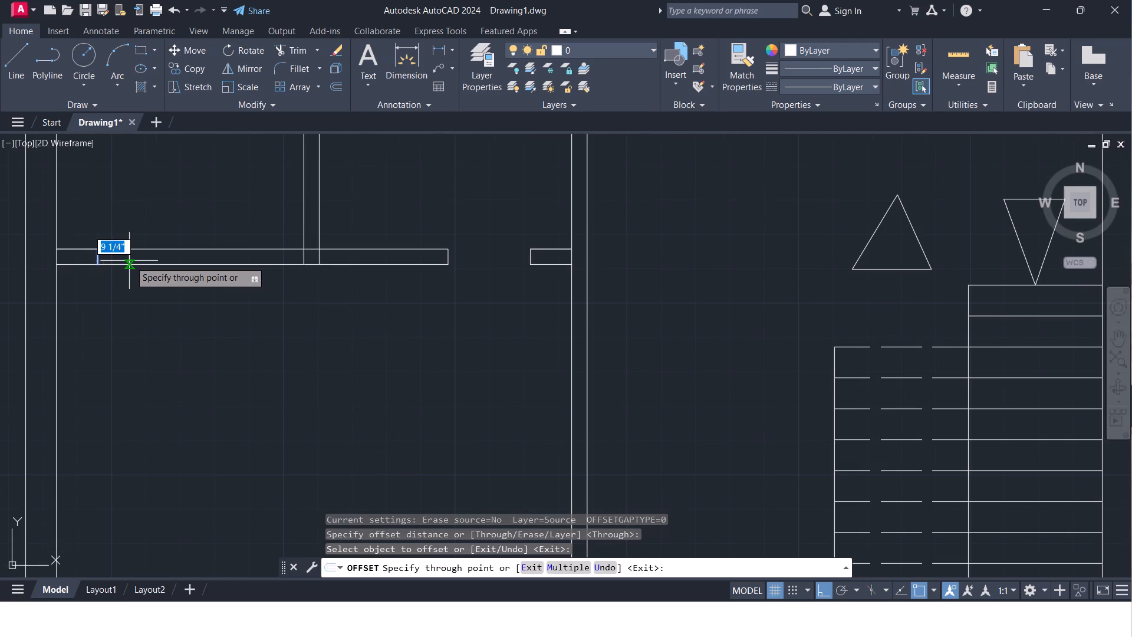
type("2'")
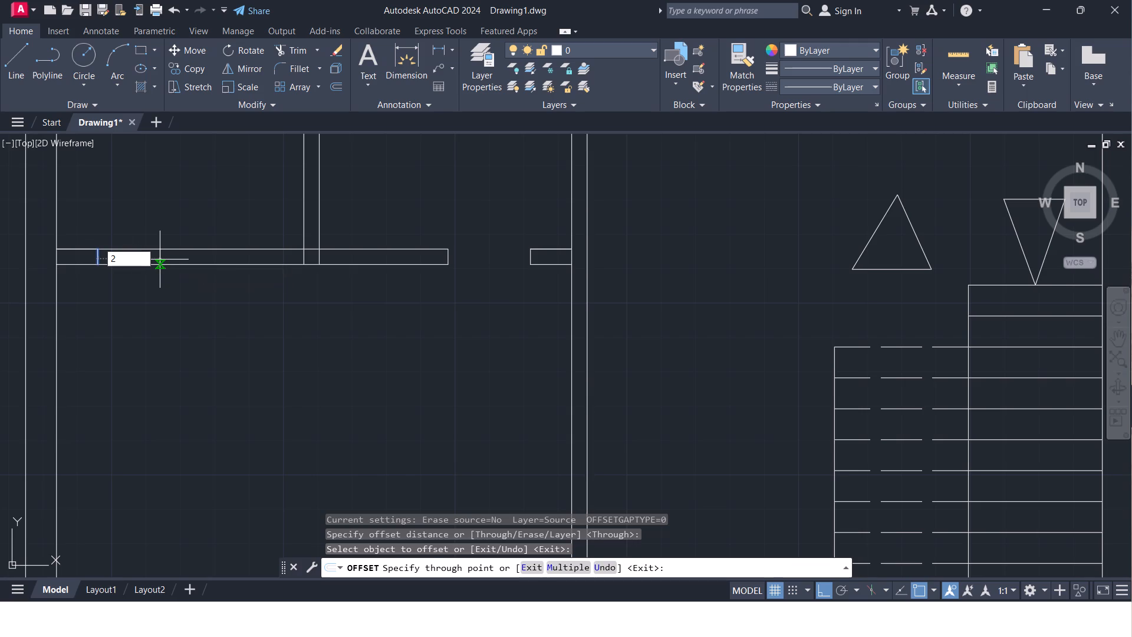
key("Return")
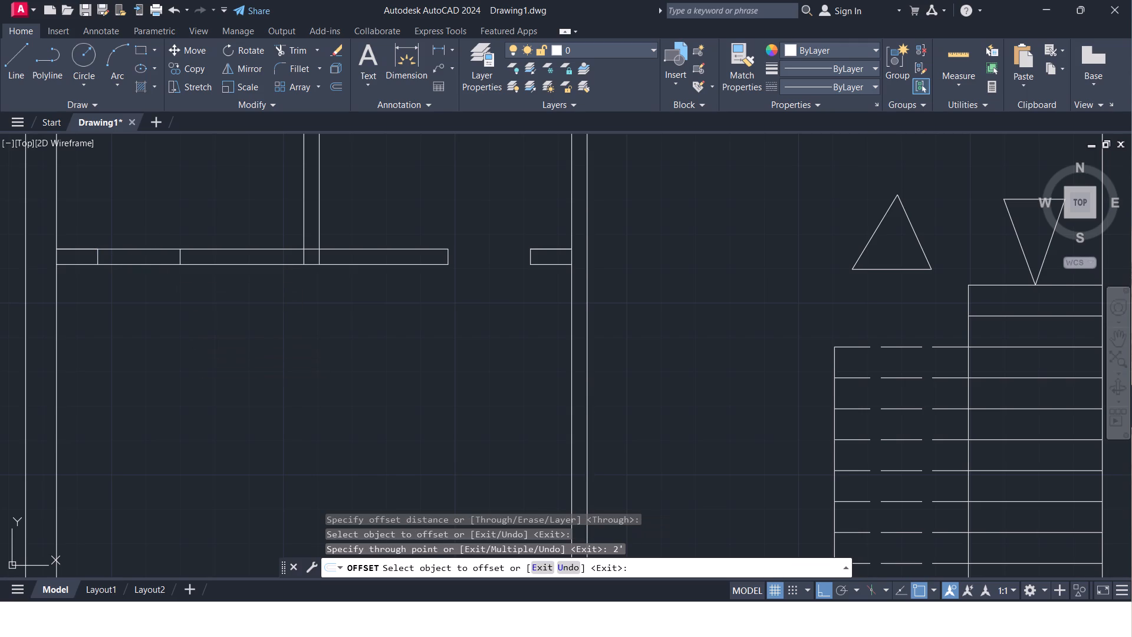
key("Escape")
Trim both wall lines between the west pair of jamb lines to open the toilet's door.
type("tr")
key("Return")
key("Return")
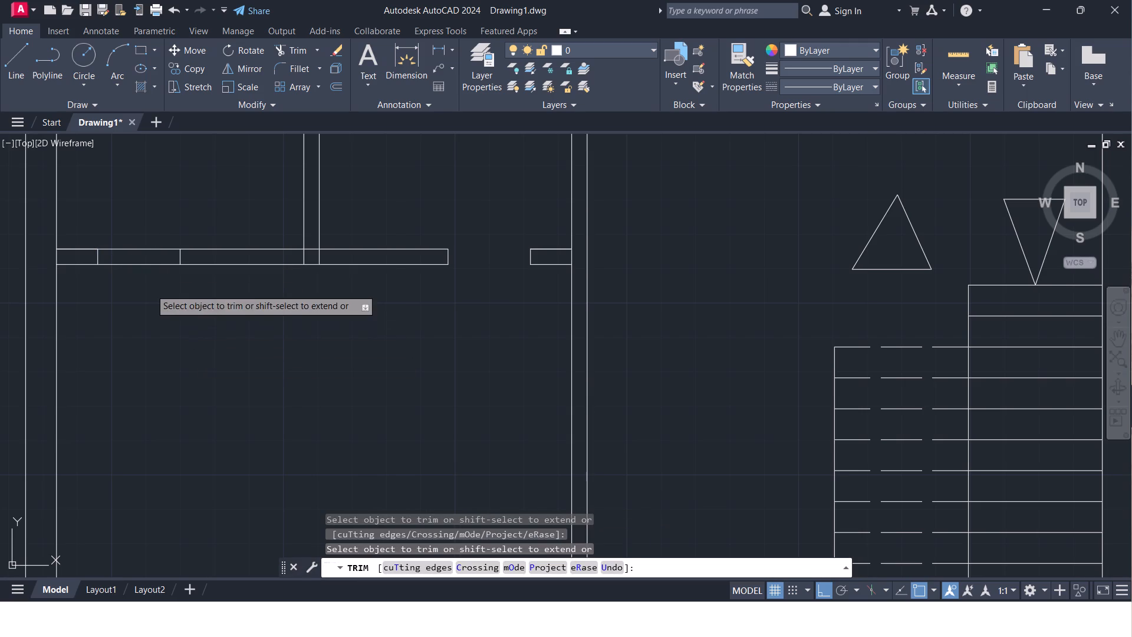
left_click(136, 288)
left_click(146, 213)
scroll(167, 324, "down", 3)
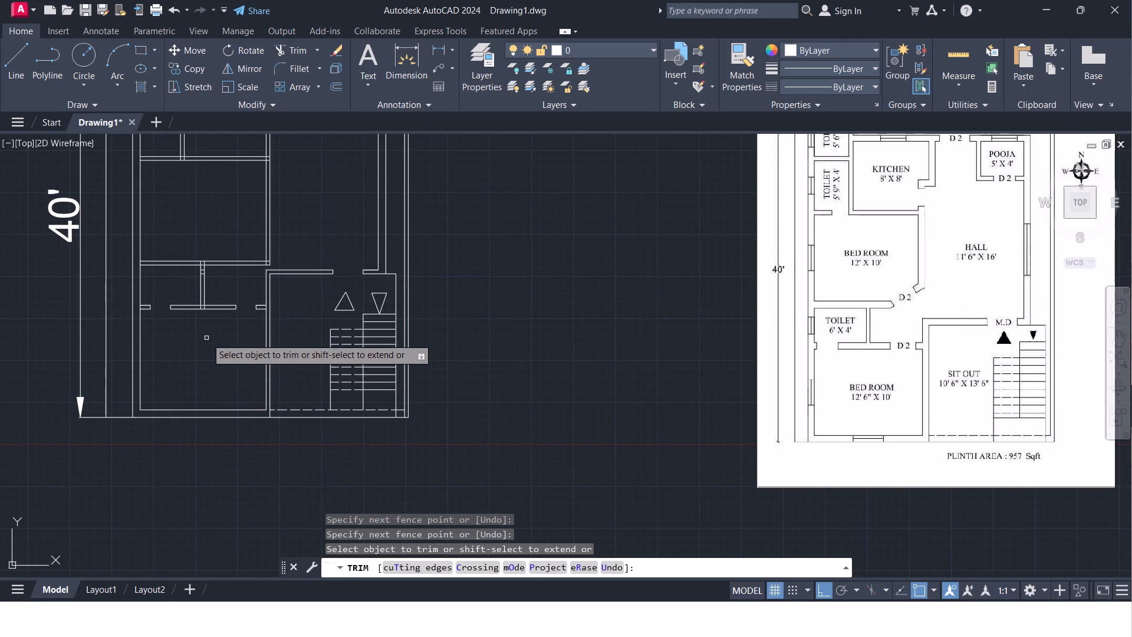
Trim the overlapping line segments where the south toilet's north wall meets its west and east walls, including the leftover cross lines.
scroll(205, 338, "up", 1)
scroll(205, 342, "down", 2)
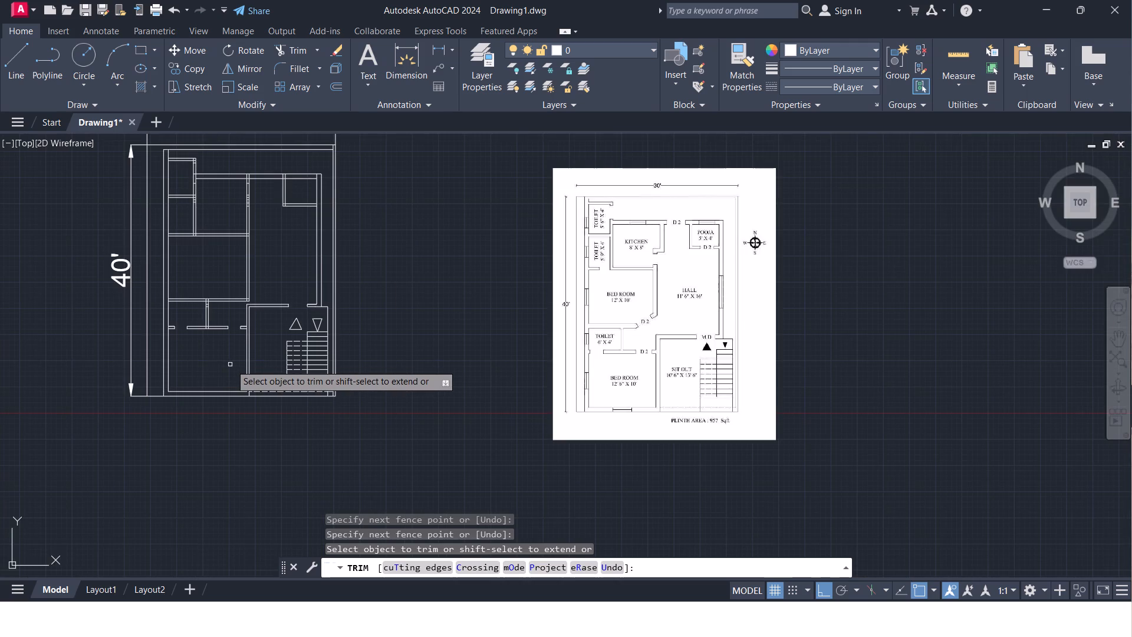
scroll(231, 365, "up", 1)
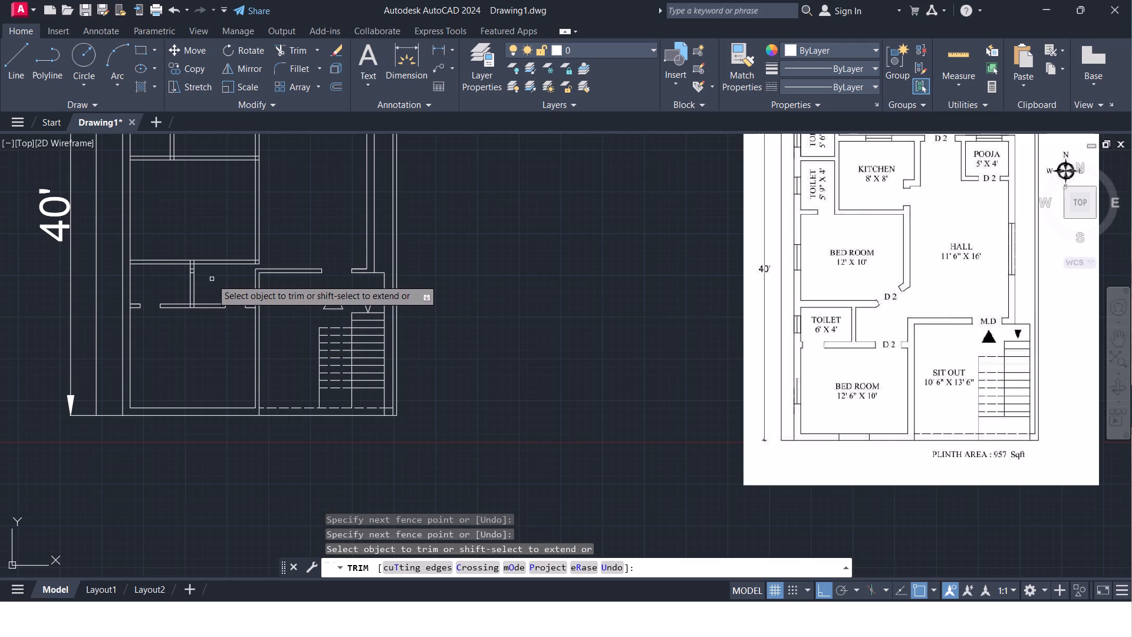
scroll(183, 266, "up", 3)
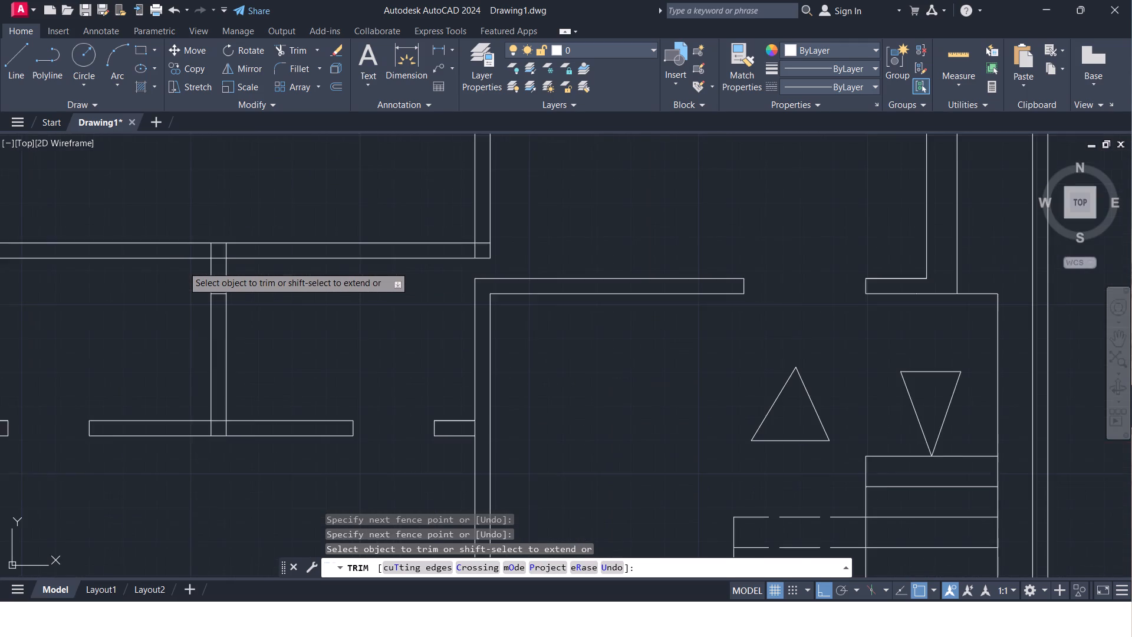
scroll(180, 267, "down", 5)
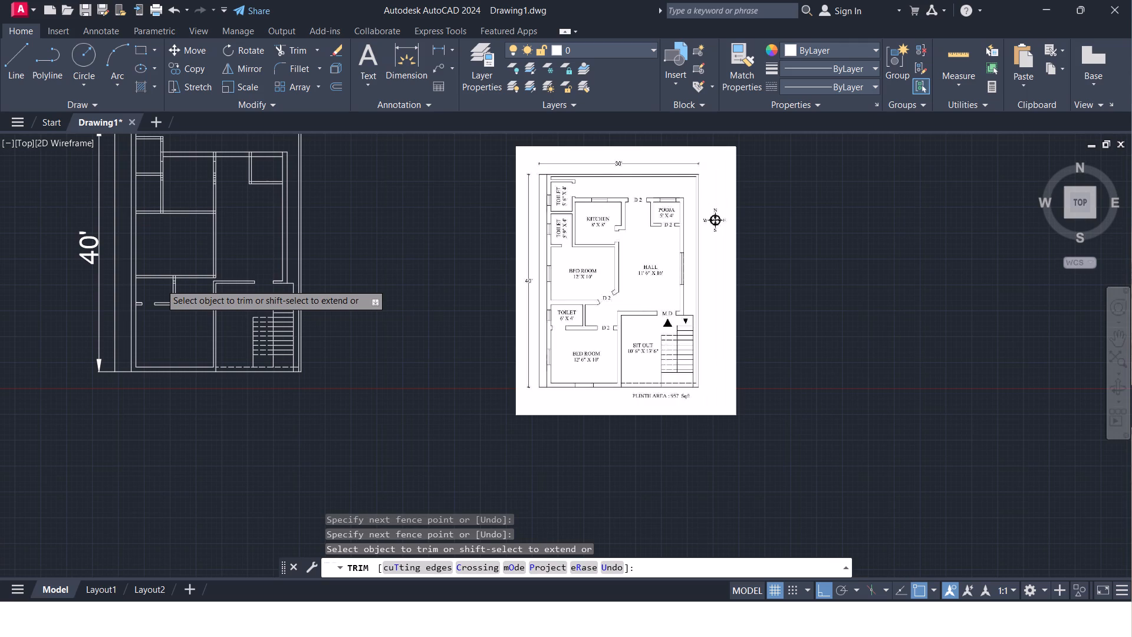
scroll(160, 284, "up", 5)
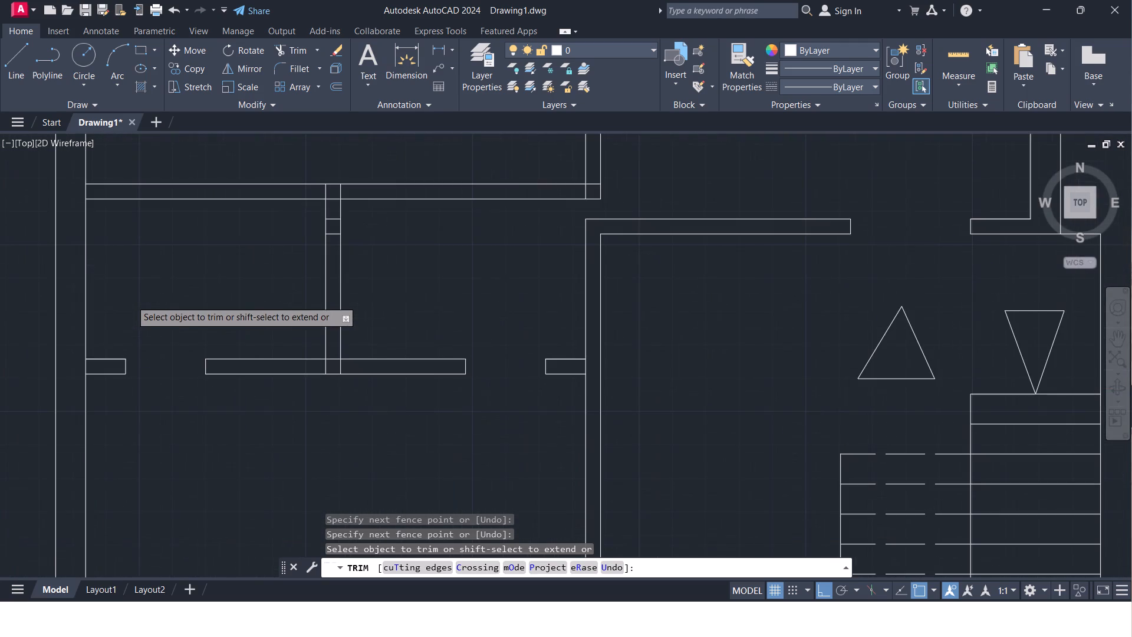
left_click(93, 190)
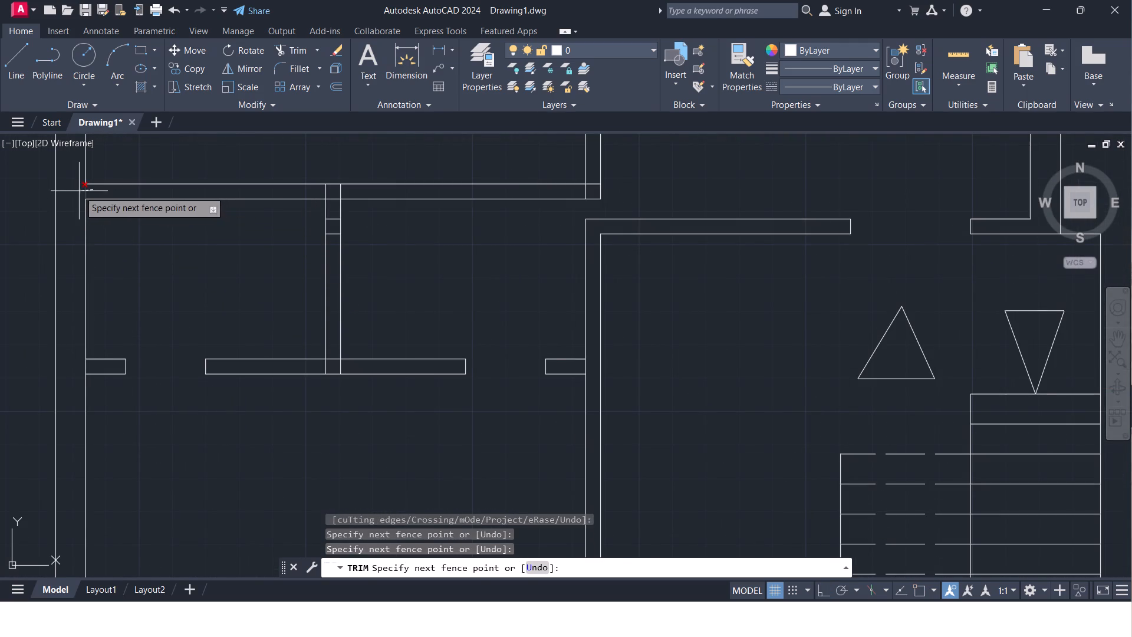
left_click(79, 191)
left_click(333, 194)
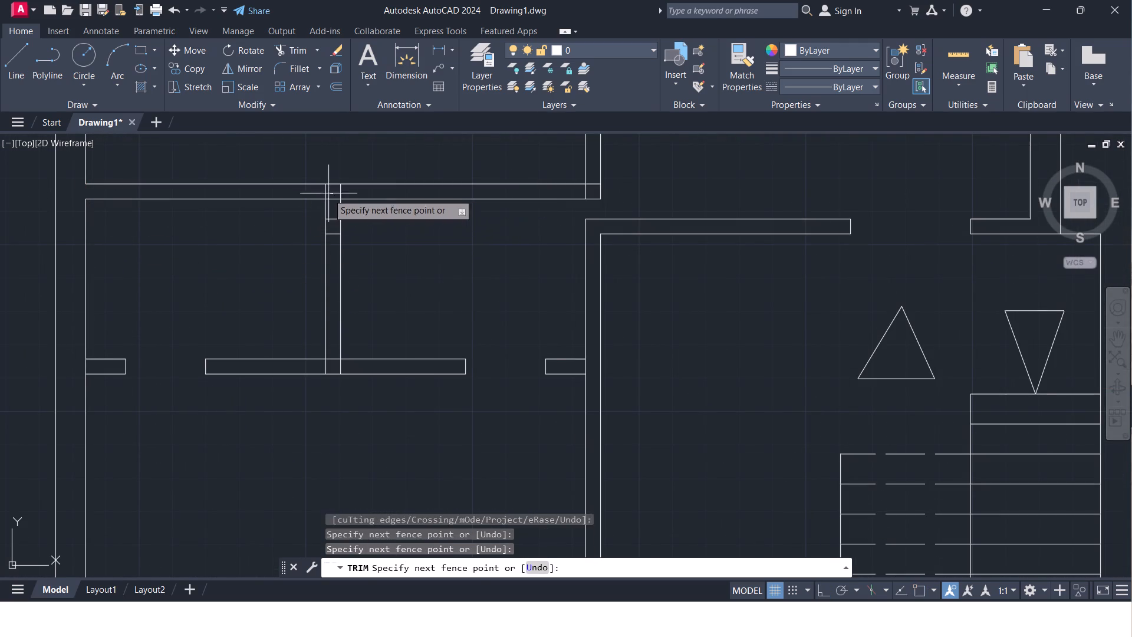
left_click(311, 191)
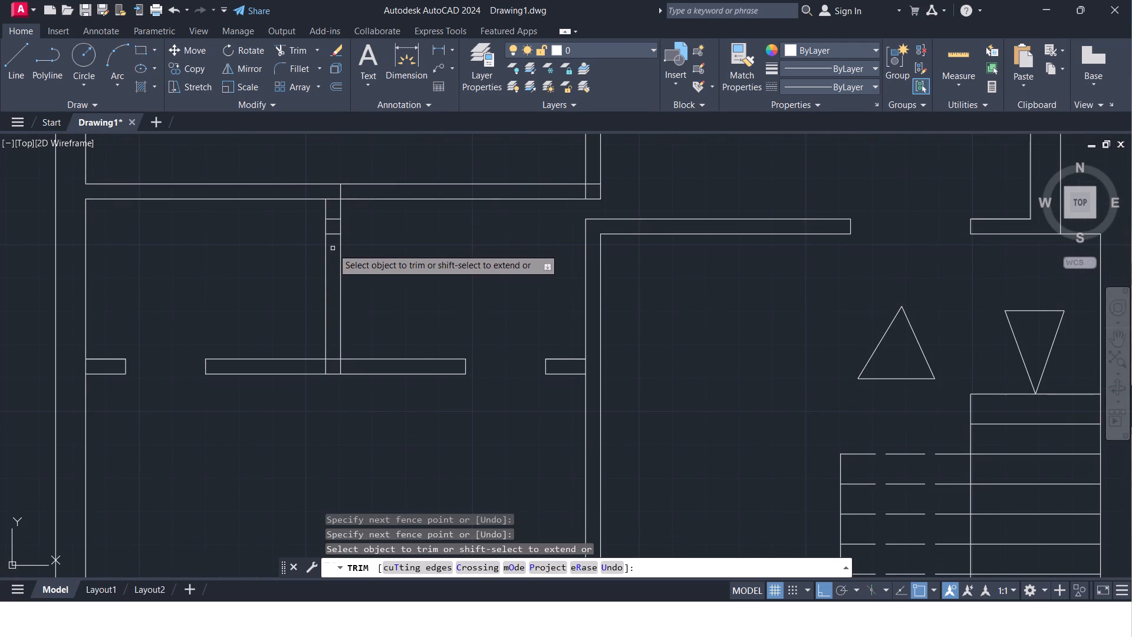
left_click(333, 247)
left_click(331, 198)
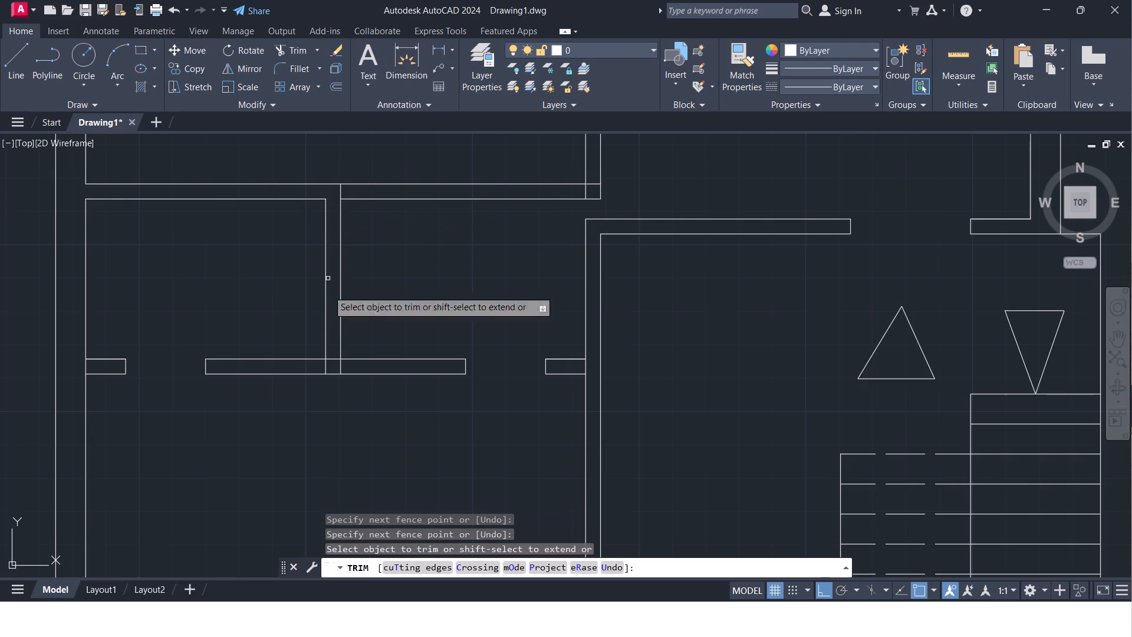
Trim the overlapping lines where the toilet's east wall meets the south bedroom's north wall, leaving a clean T-junction.
left_click(347, 366)
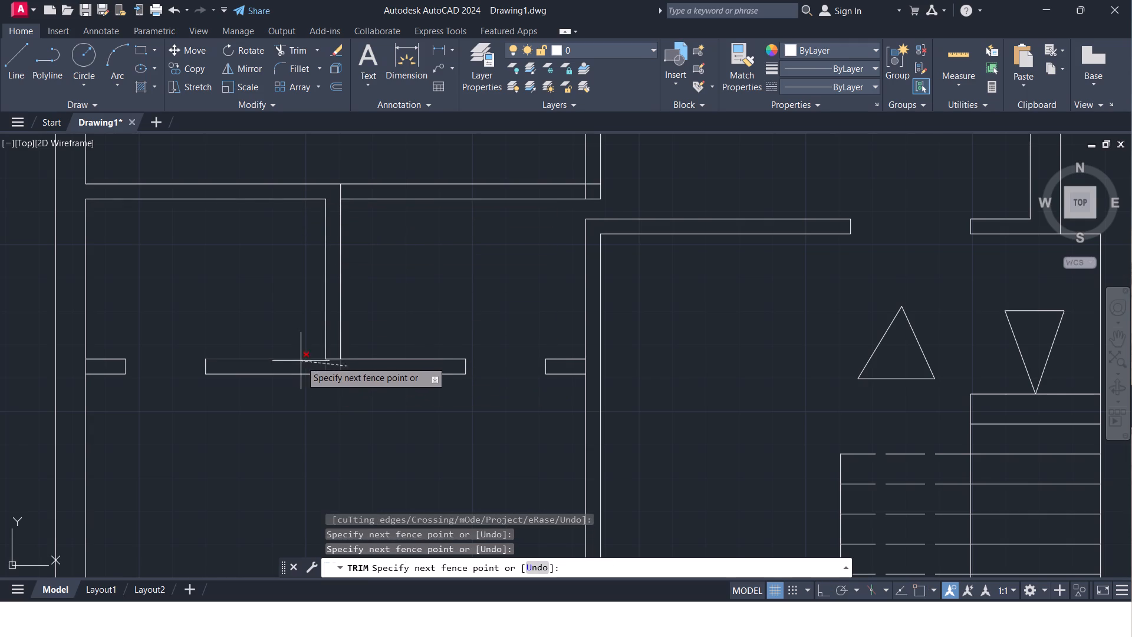
left_click(321, 363)
left_click(337, 365)
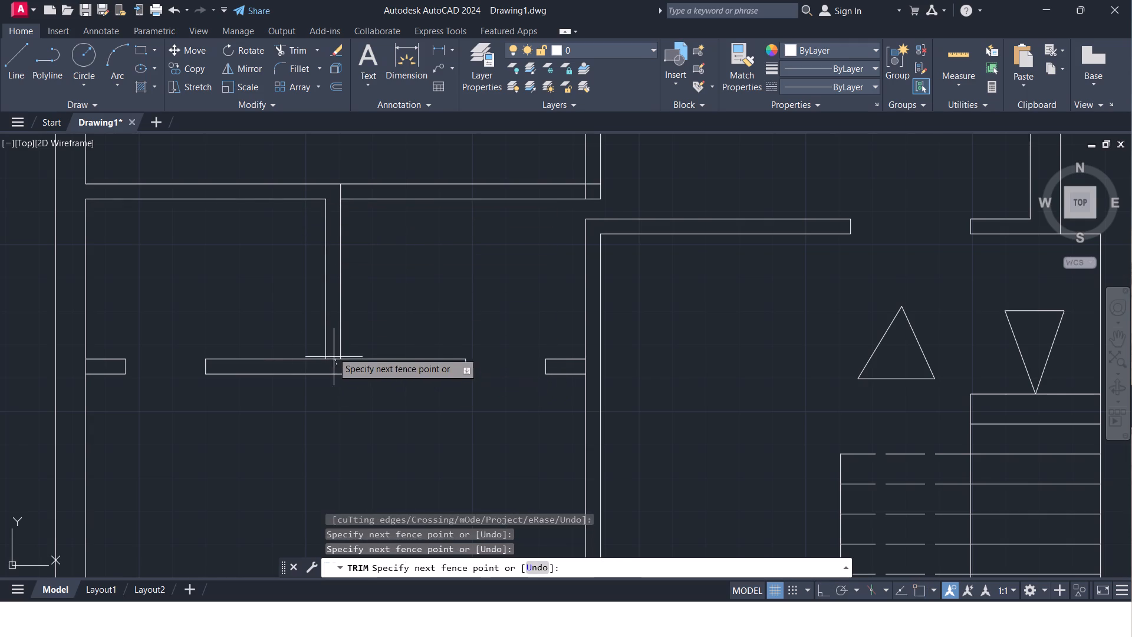
left_click(332, 349)
Trim the side wall lines crossing the east and west ends of the south bedroom's north wall.
scroll(424, 415, "down", 3)
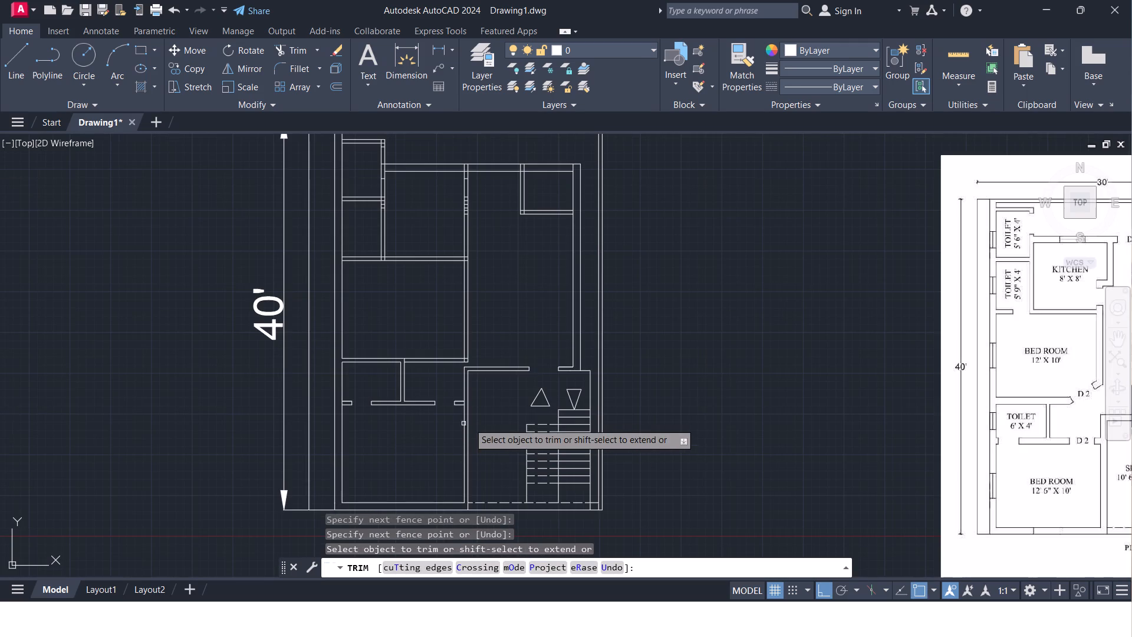
scroll(467, 404, "up", 3)
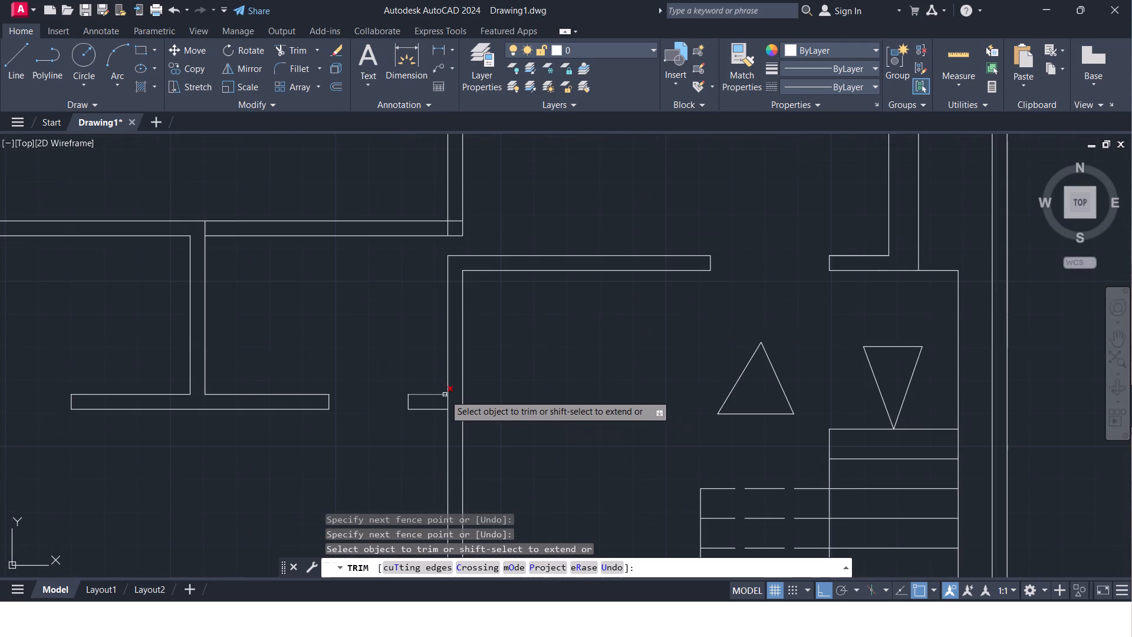
left_click(452, 403)
left_click(442, 402)
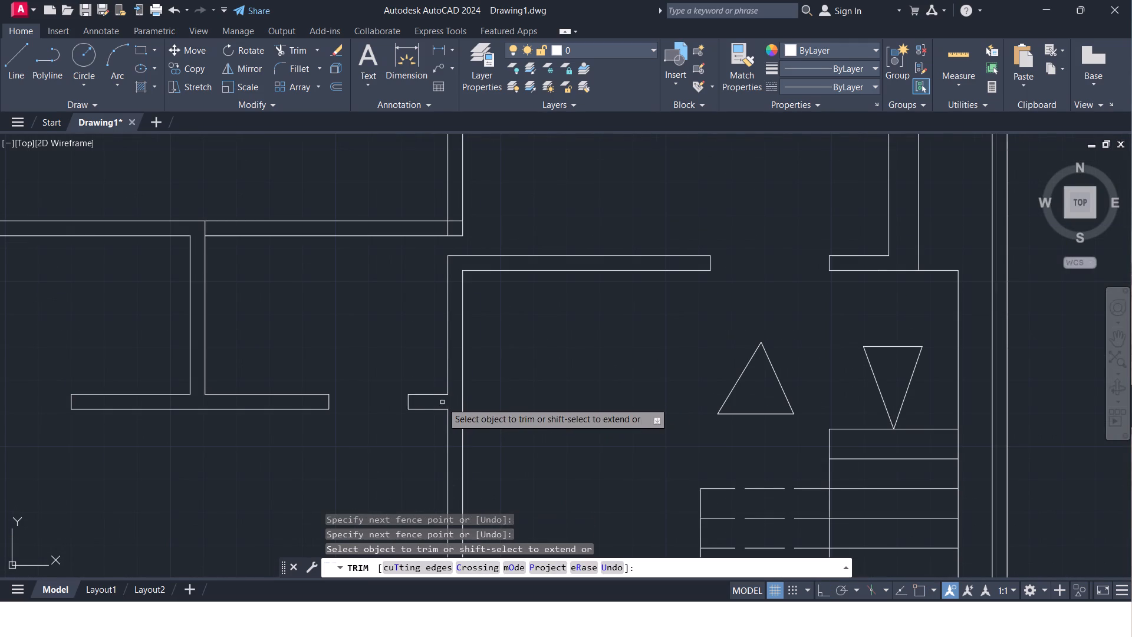
scroll(396, 427, "down", 3)
scroll(284, 425, "up", 2)
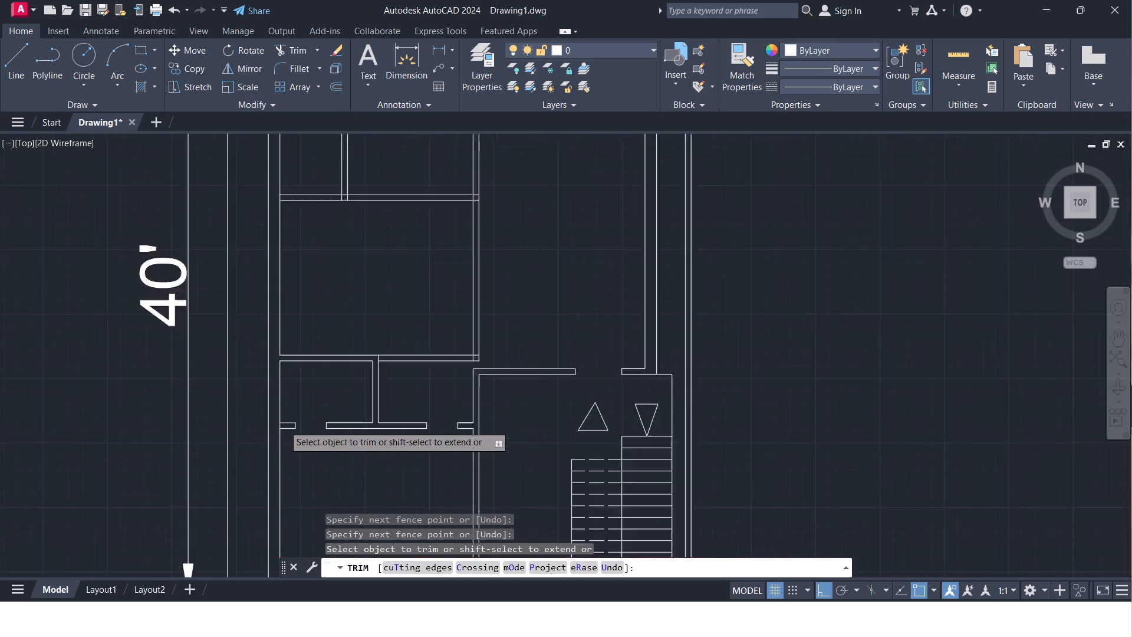
scroll(284, 425, "up", 1)
left_click(282, 427)
left_click(265, 424)
scroll(416, 445, "down", 2)
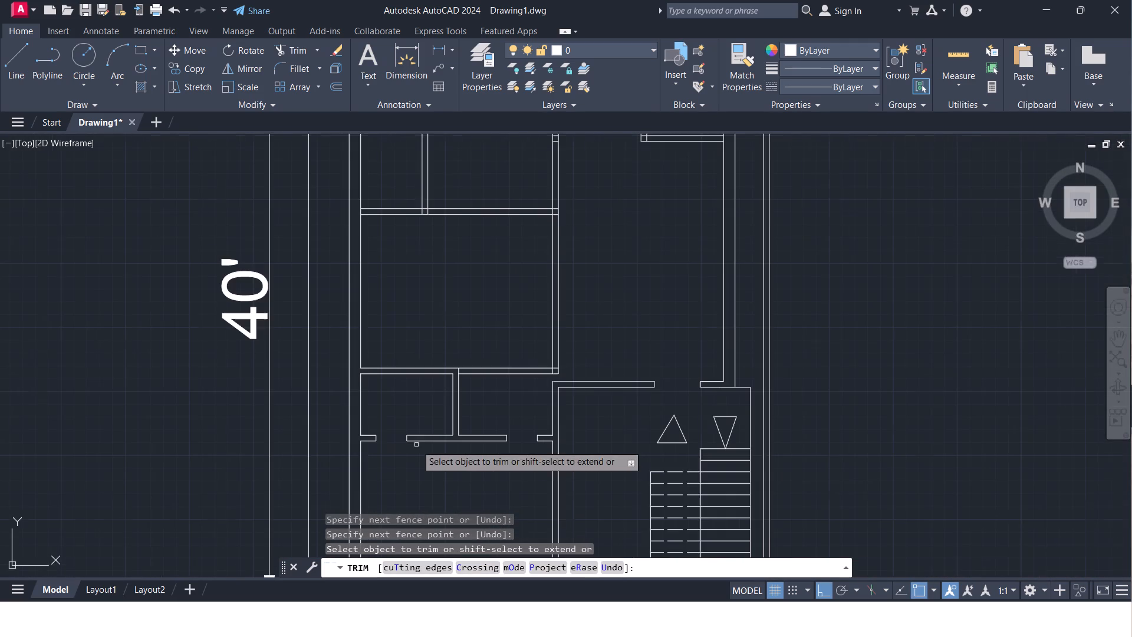
Compare the area around the two bedrooms and toilet in the drawn plan with the reference image.
scroll(461, 452, "down", 2)
scroll(461, 452, "up", 1)
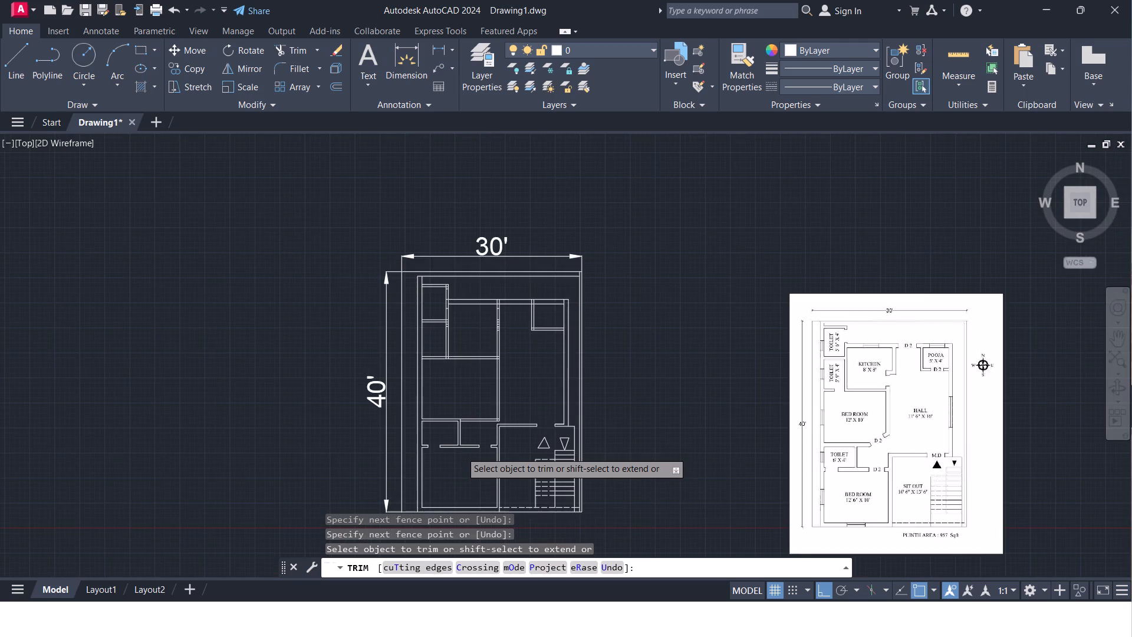
middle_click_drag(458, 452, 374, 318)
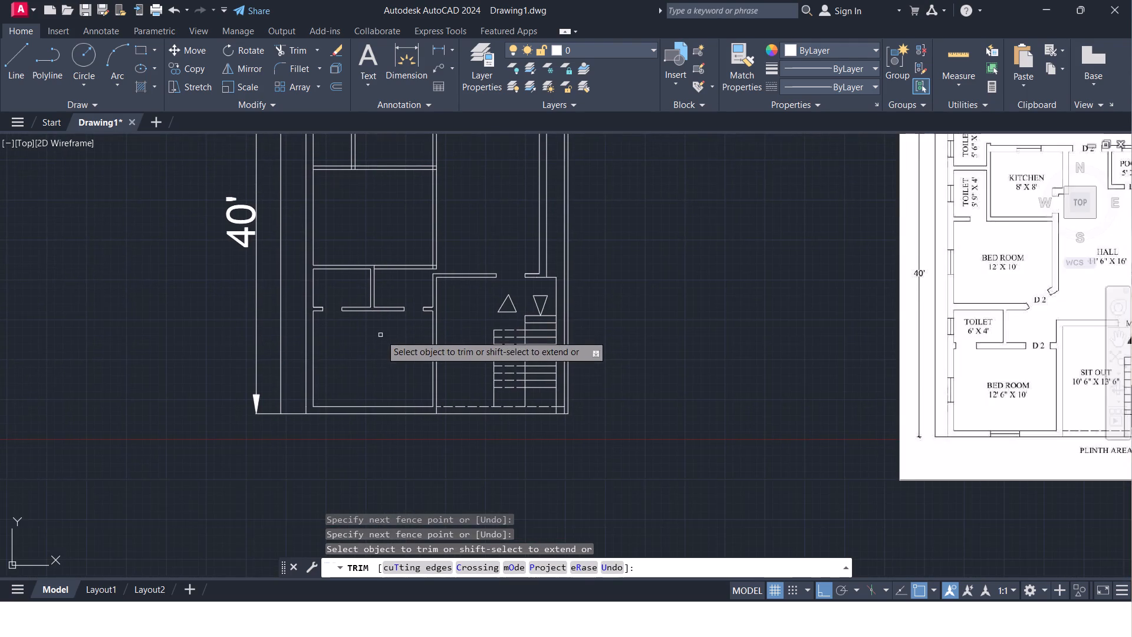
scroll(391, 344, "down", 1)
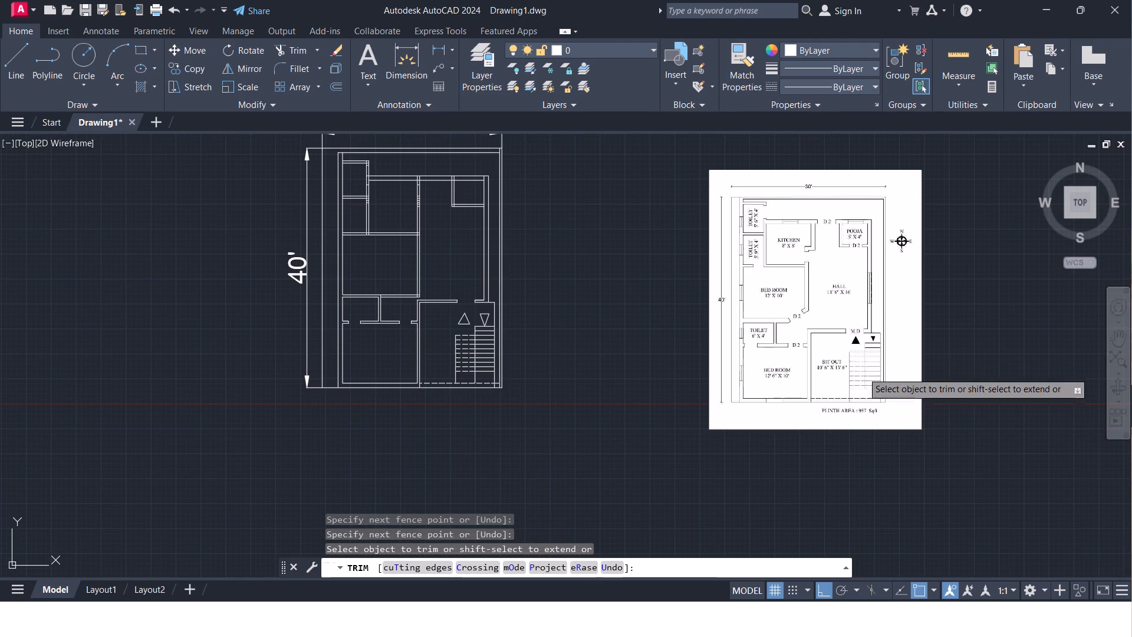
scroll(544, 352, "up", 1)
scroll(551, 360, "down", 1)
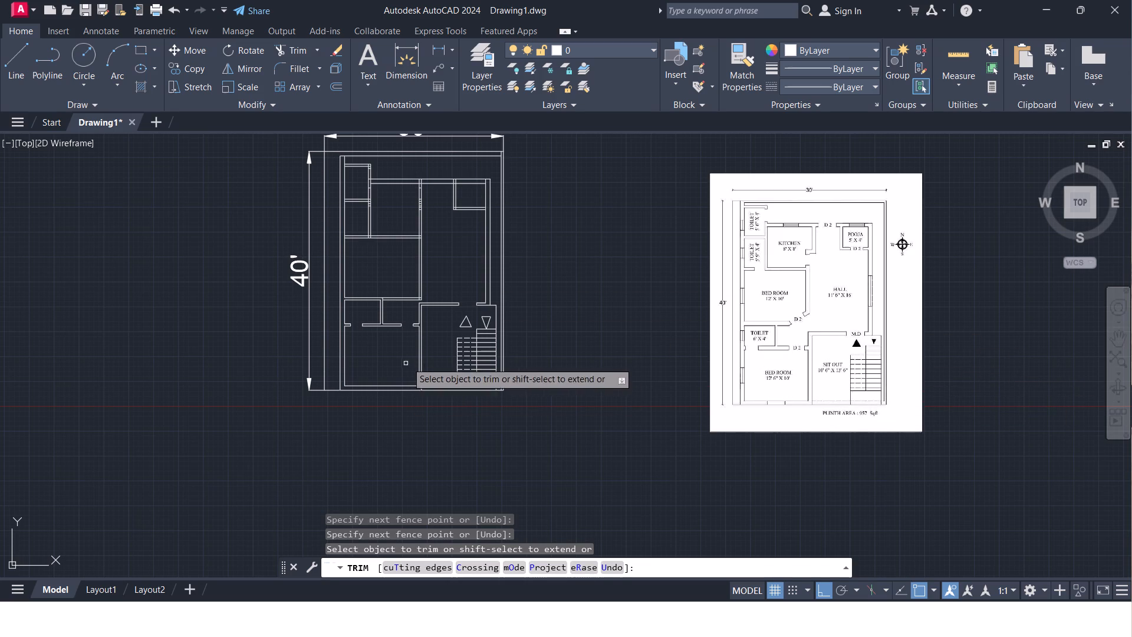
scroll(403, 318, "up", 1)
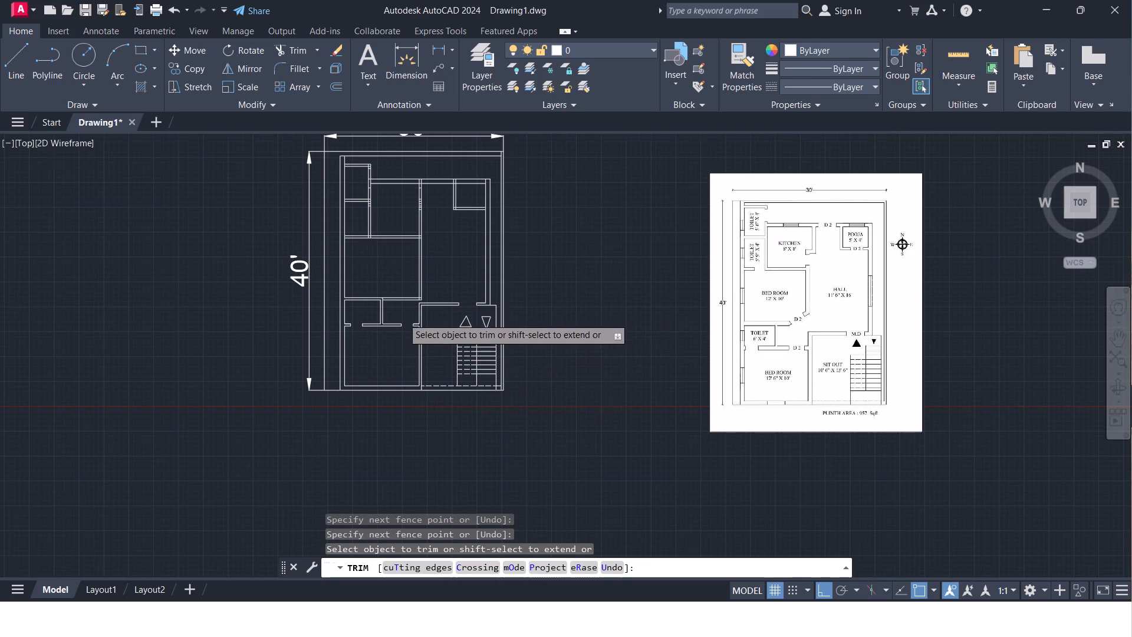
scroll(397, 315, "up", 1)
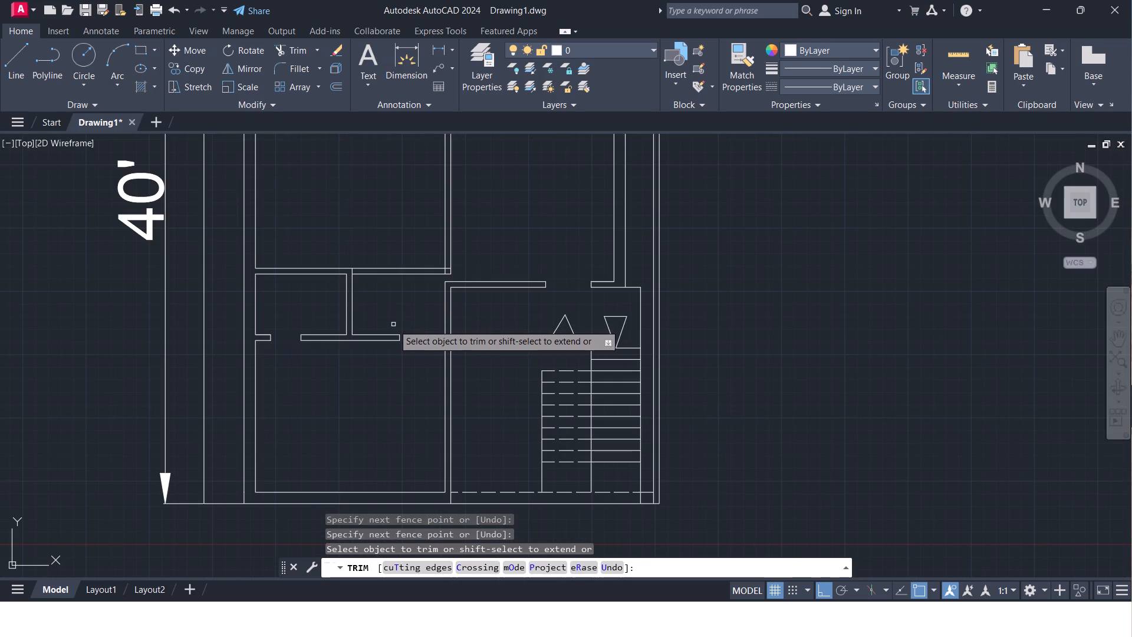
scroll(397, 313, "down", 1)
scroll(397, 313, "up", 1)
scroll(397, 313, "down", 1)
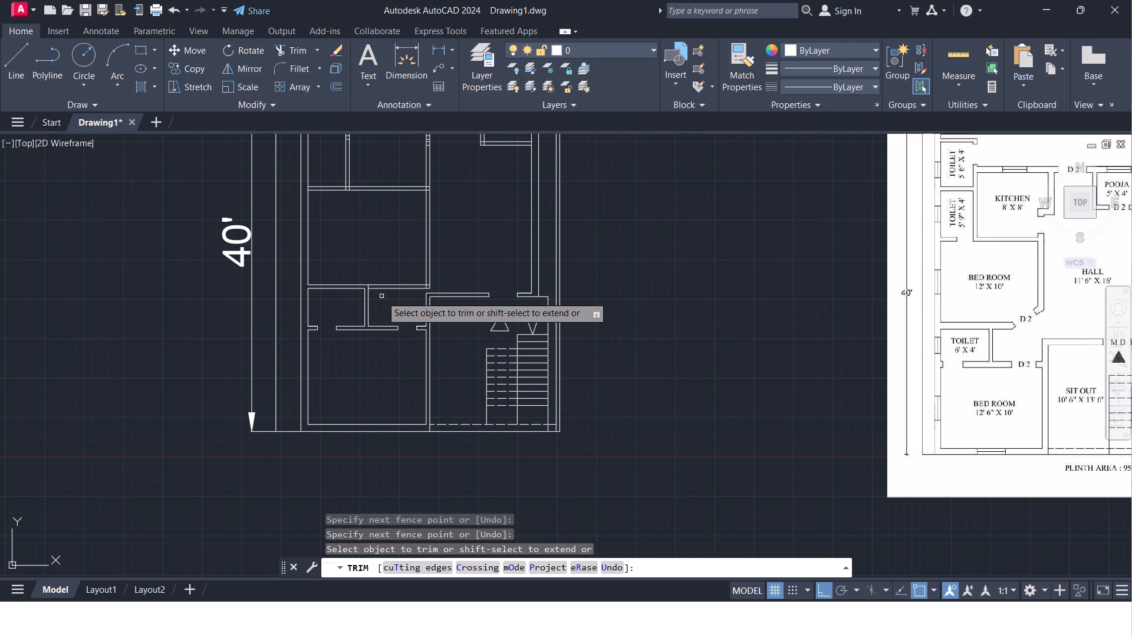
scroll(389, 298, "up", 1)
middle_click_drag(389, 298, 347, 303)
scroll(347, 303, "down", 1)
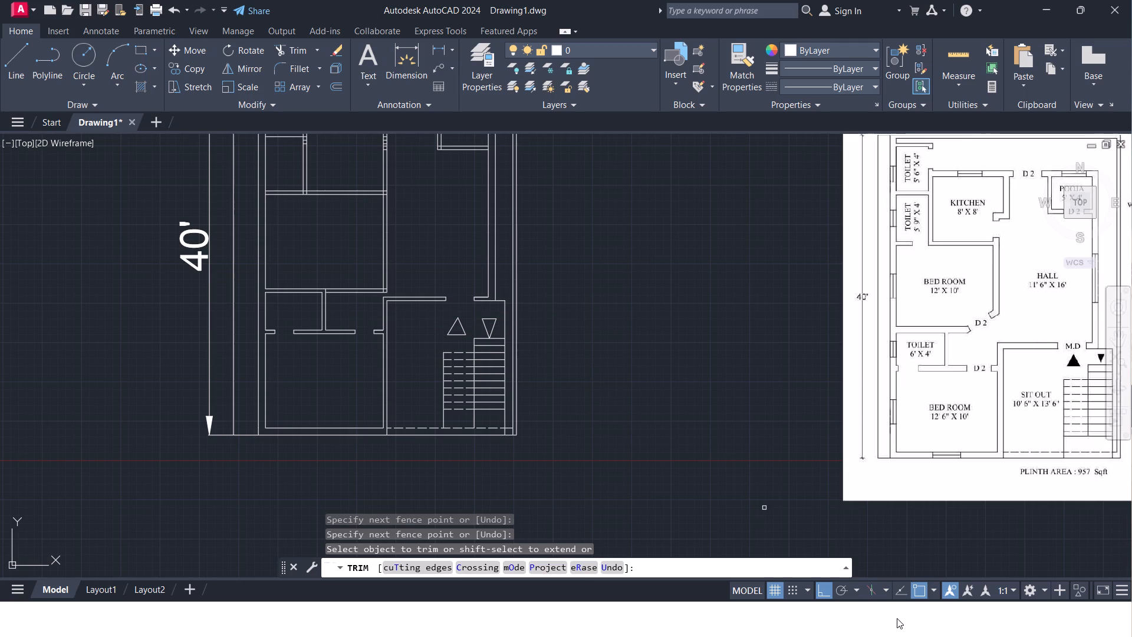
Turn off Ortho mode.
left_click(824, 589)
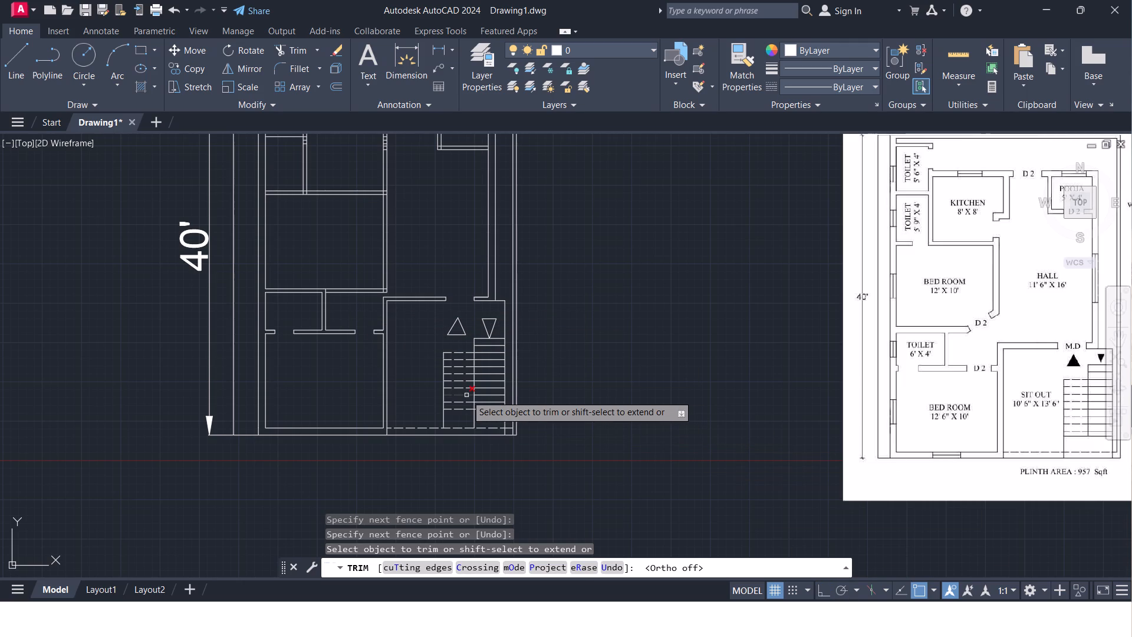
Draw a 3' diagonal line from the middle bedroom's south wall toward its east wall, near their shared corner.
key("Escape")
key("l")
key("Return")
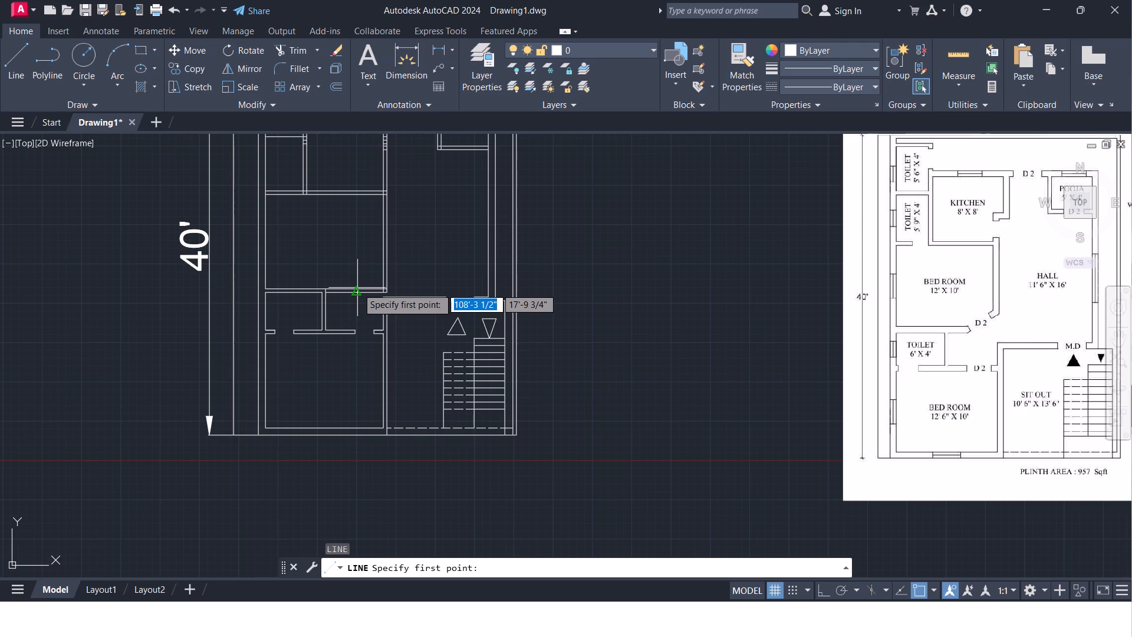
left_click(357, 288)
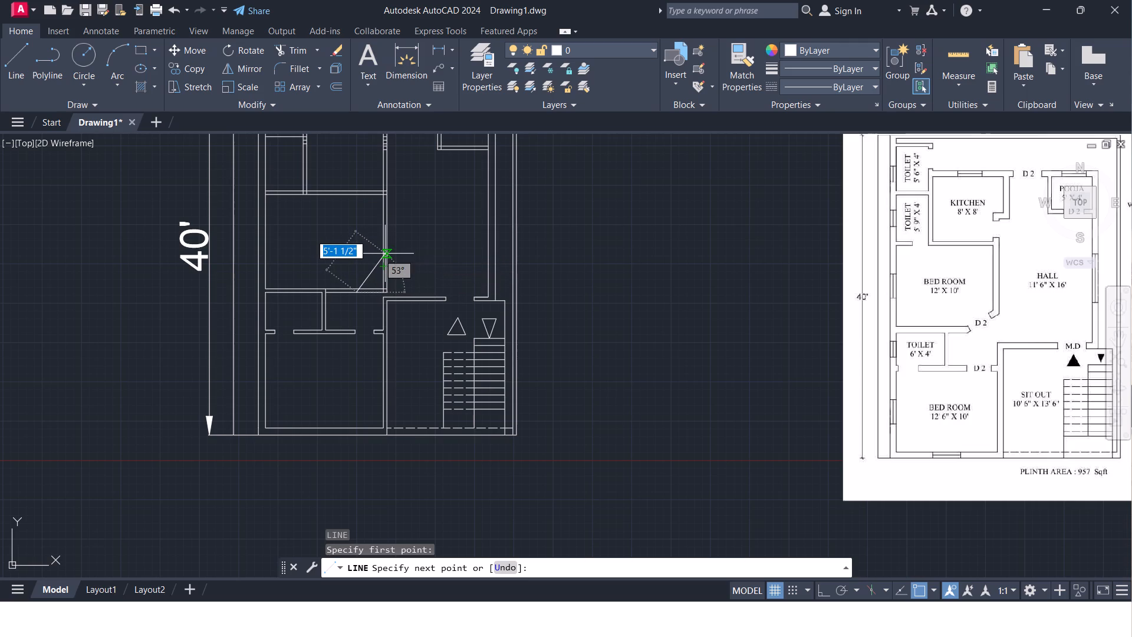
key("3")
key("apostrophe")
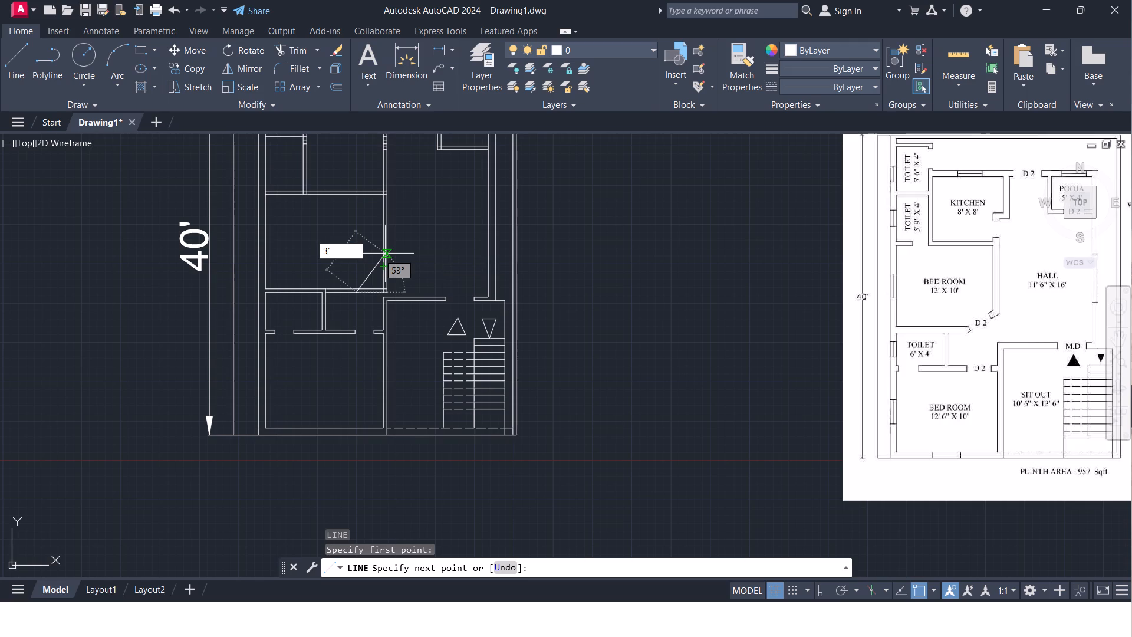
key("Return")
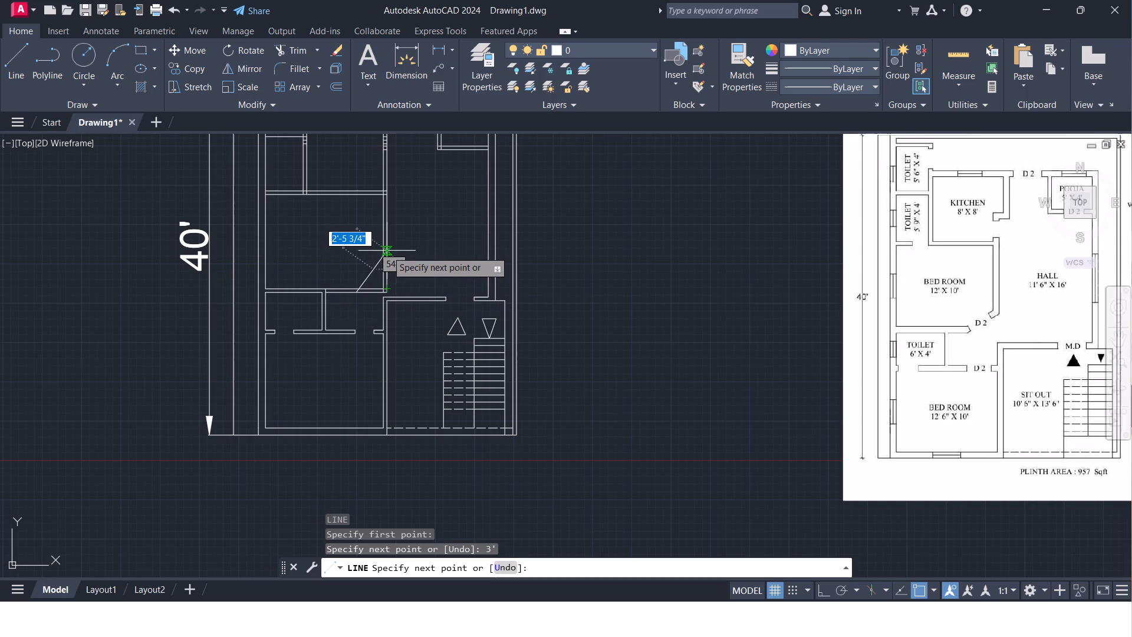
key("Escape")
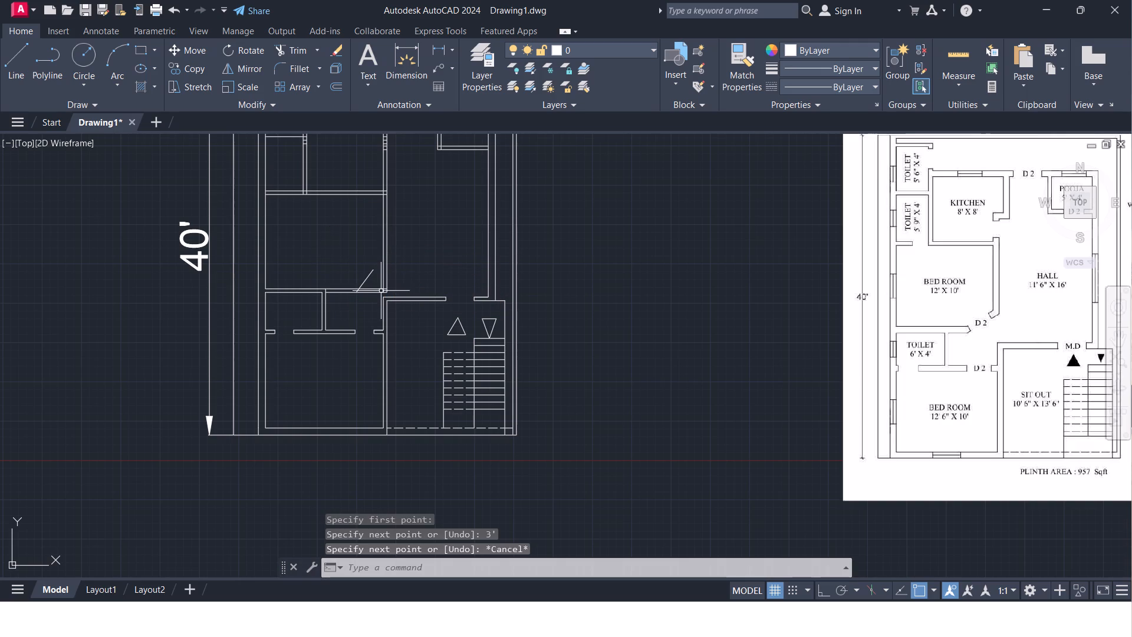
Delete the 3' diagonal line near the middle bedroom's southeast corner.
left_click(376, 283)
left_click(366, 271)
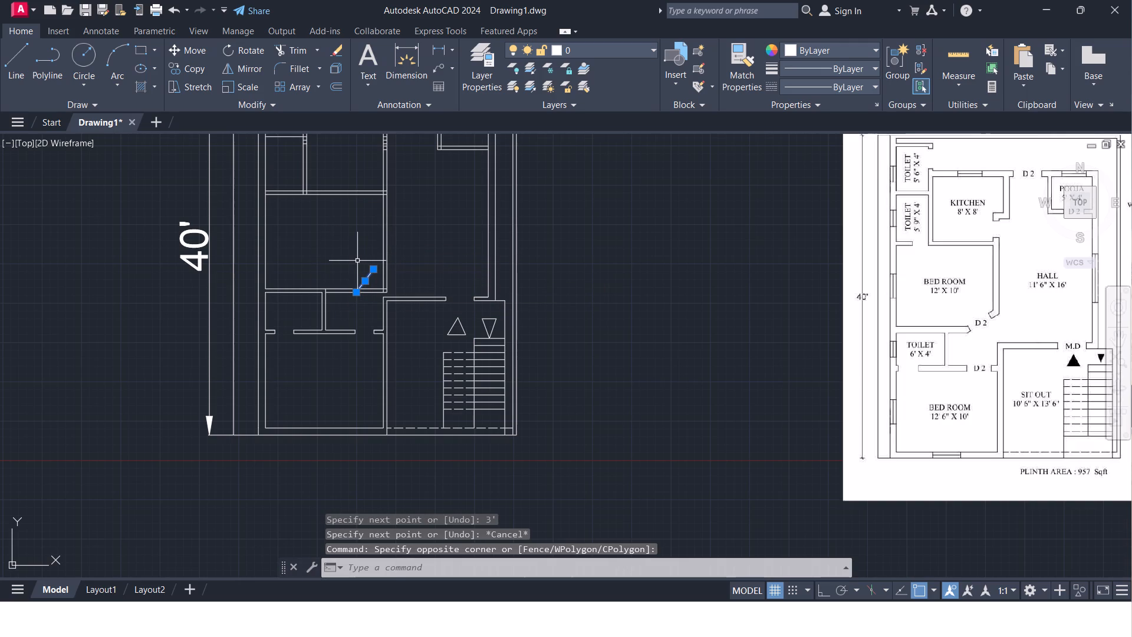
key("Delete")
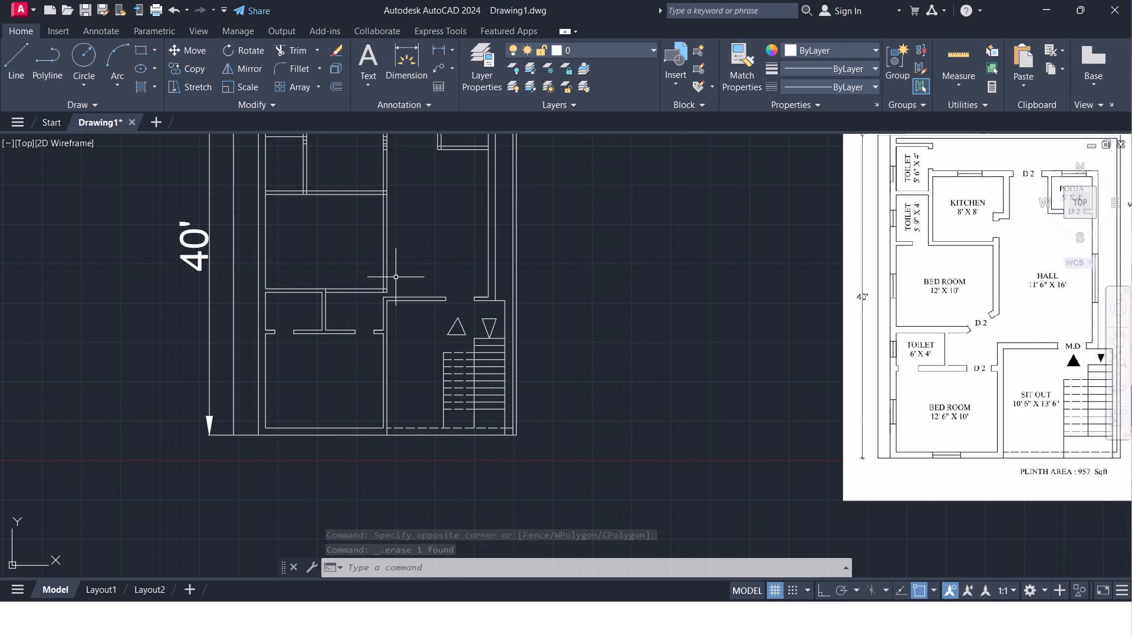
Draw a diagonal line about 5'-8" long from the middle bedroom's east wall down to its south wall, cutting off their shared corner.
key("l")
key("Return")
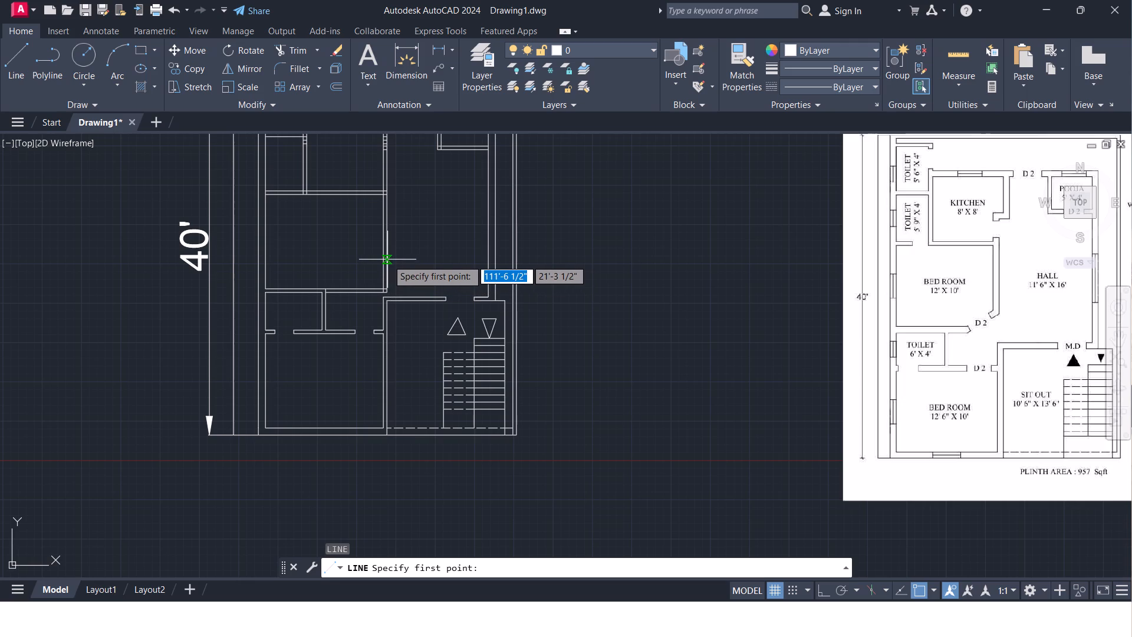
left_click(387, 260)
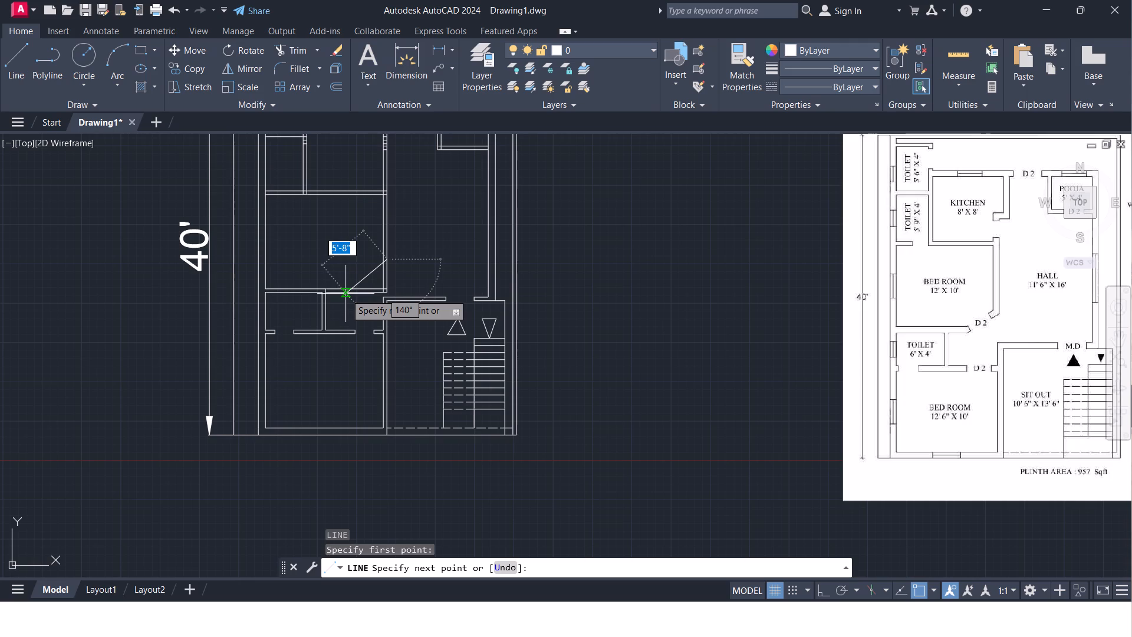
left_click(345, 294)
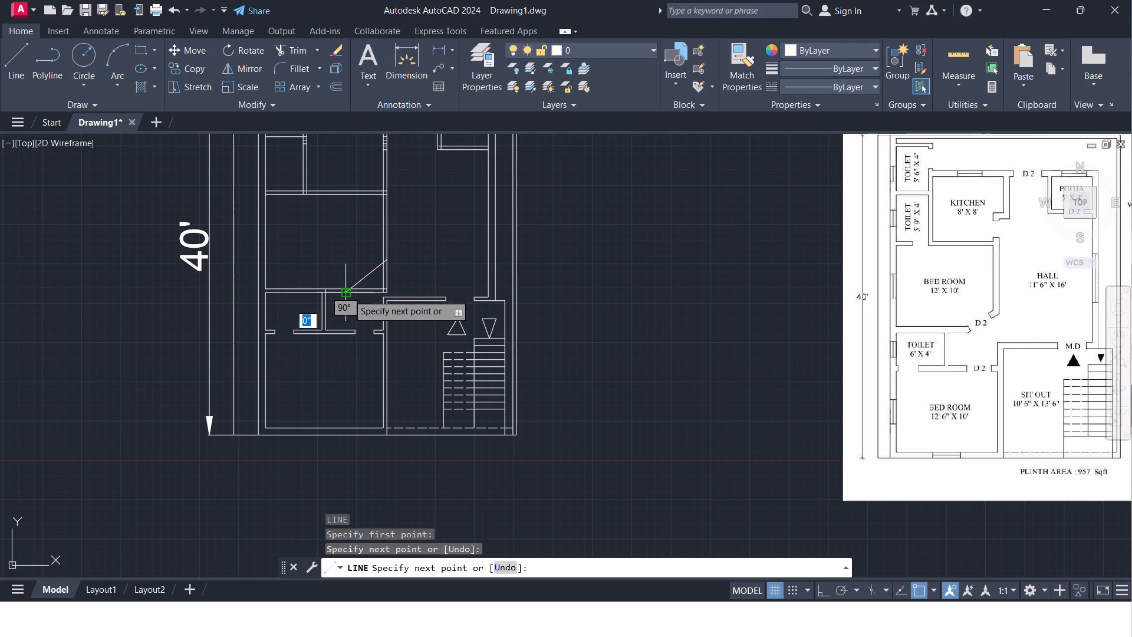
key("Escape")
Trim away the east and south wall lines beyond the new diagonal at the middle bedroom's southeast corner.
scroll(372, 297, "up", 2)
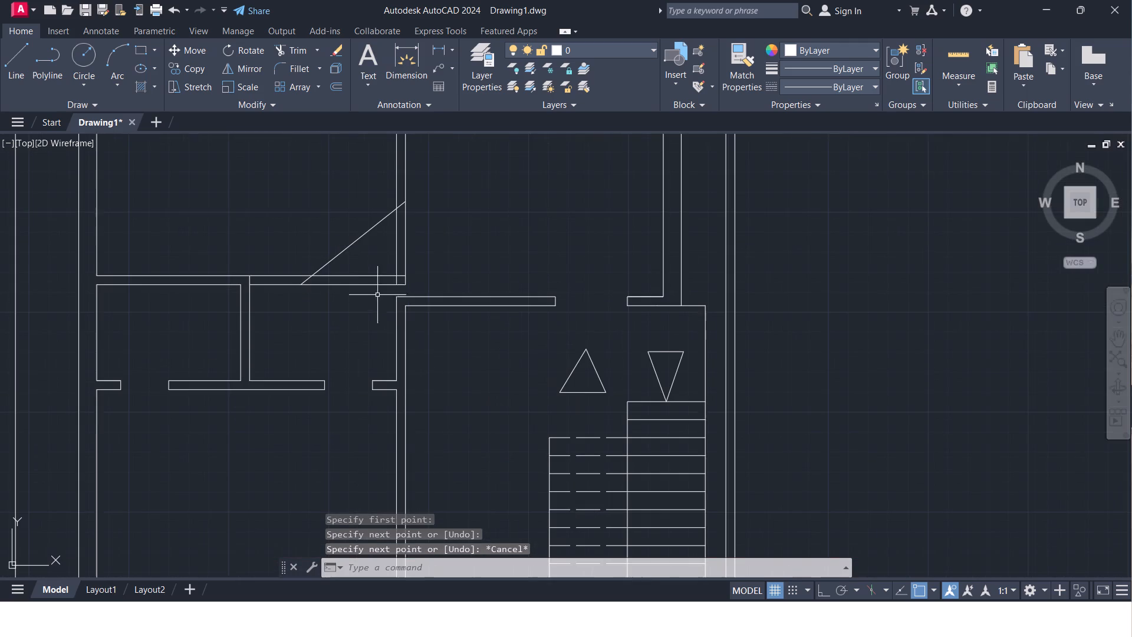
key("t")
key("r")
key("Return")
key("Return")
left_click(427, 244)
left_click(366, 298)
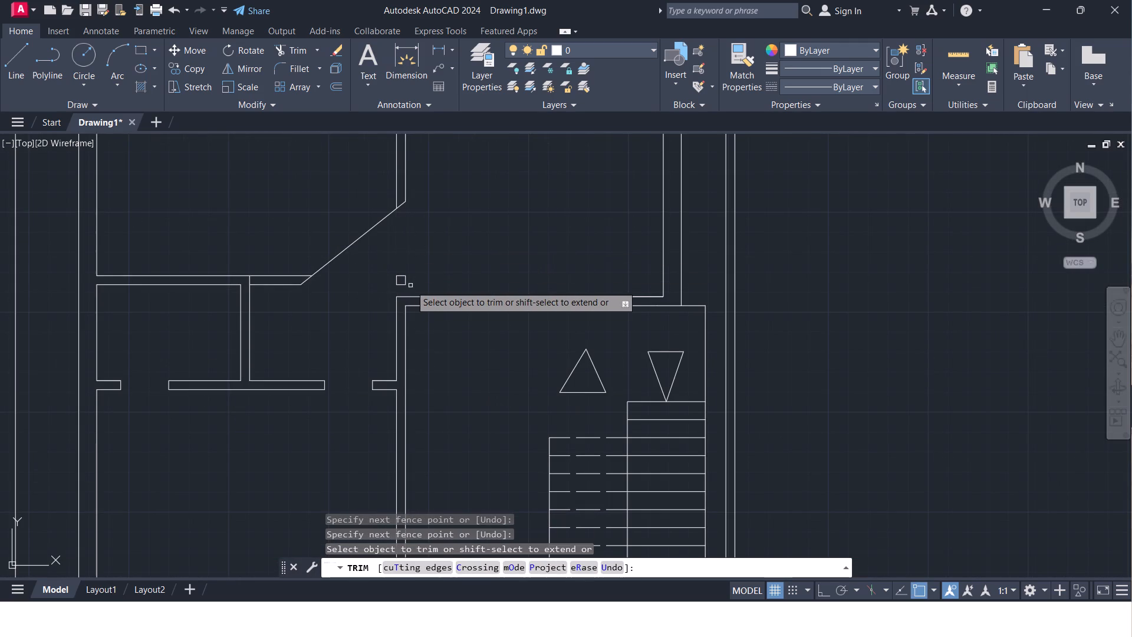
left_click(410, 284)
left_click(400, 275)
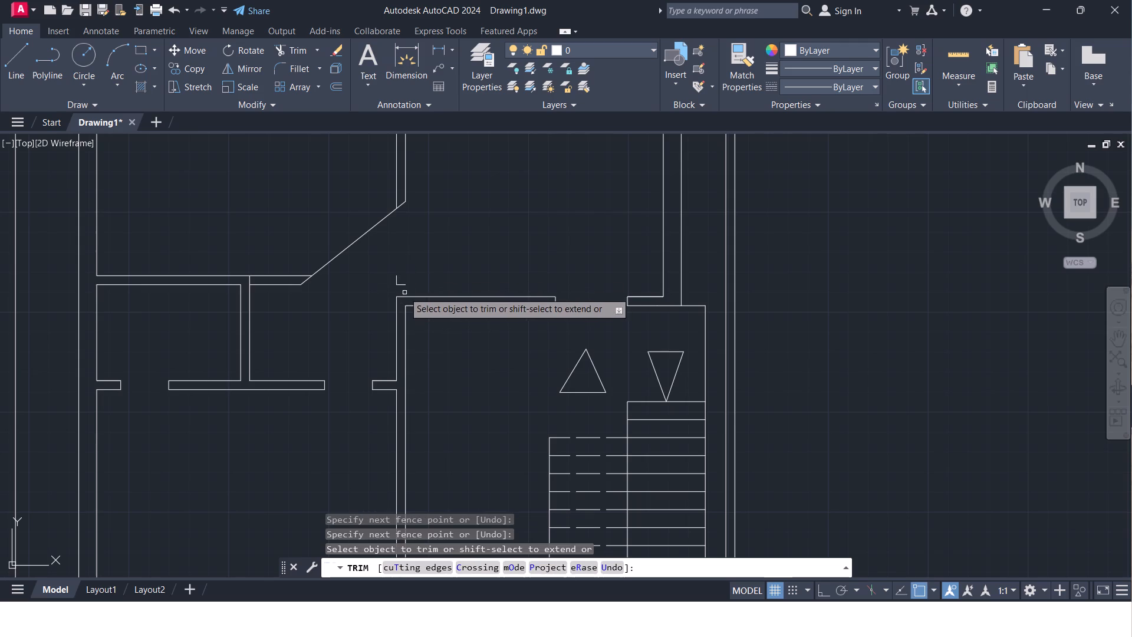
left_click(403, 291)
left_click(396, 277)
scroll(432, 248, "down", 1)
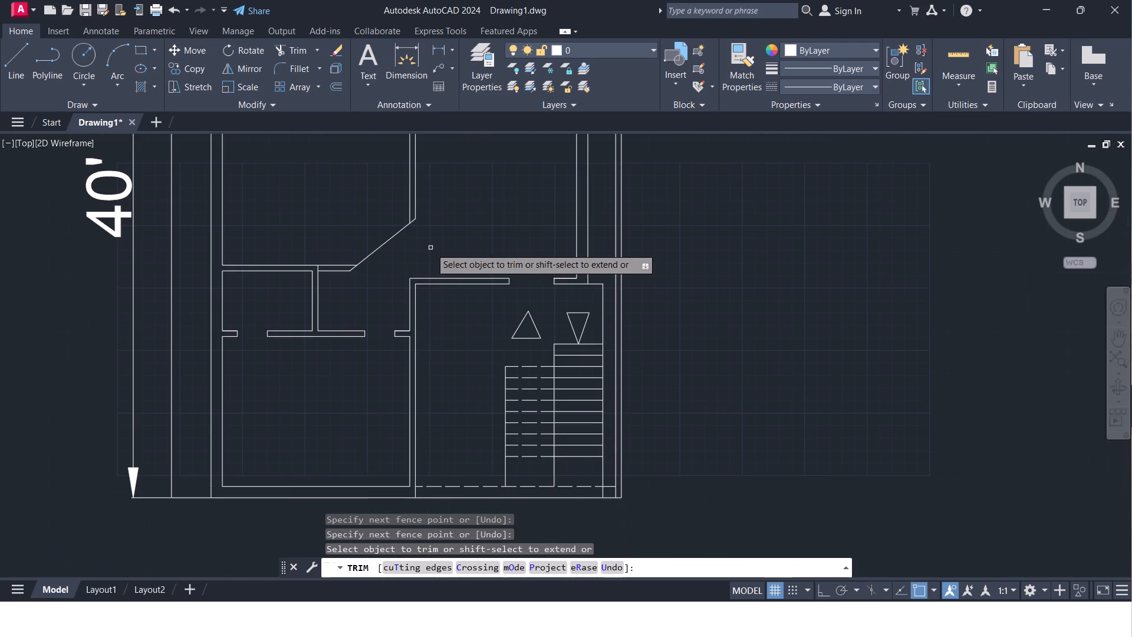
key("Escape")
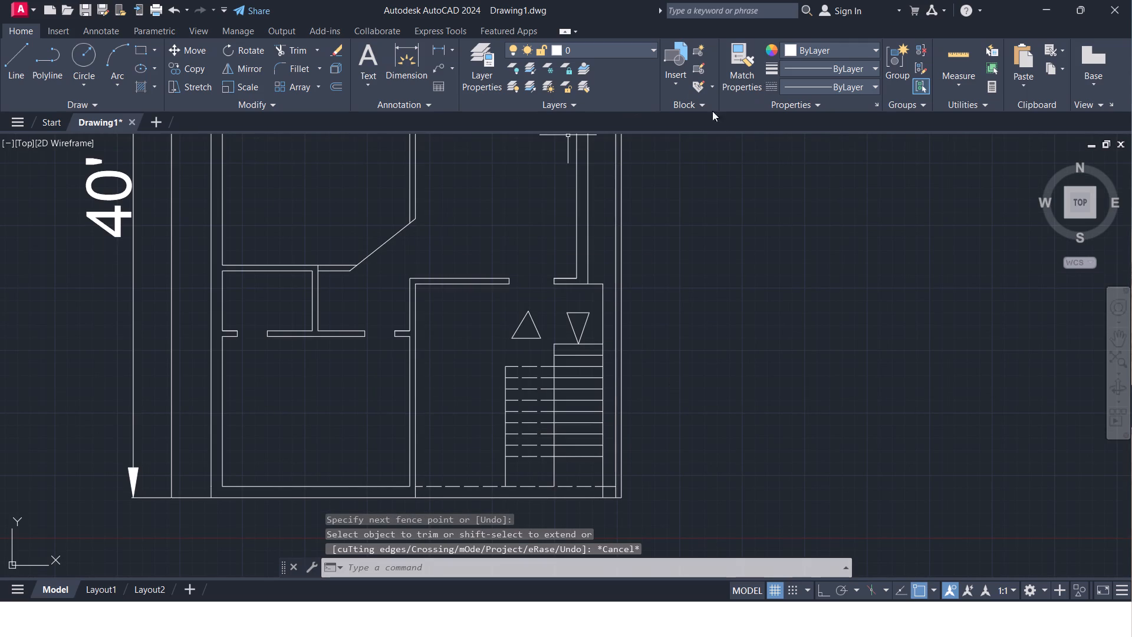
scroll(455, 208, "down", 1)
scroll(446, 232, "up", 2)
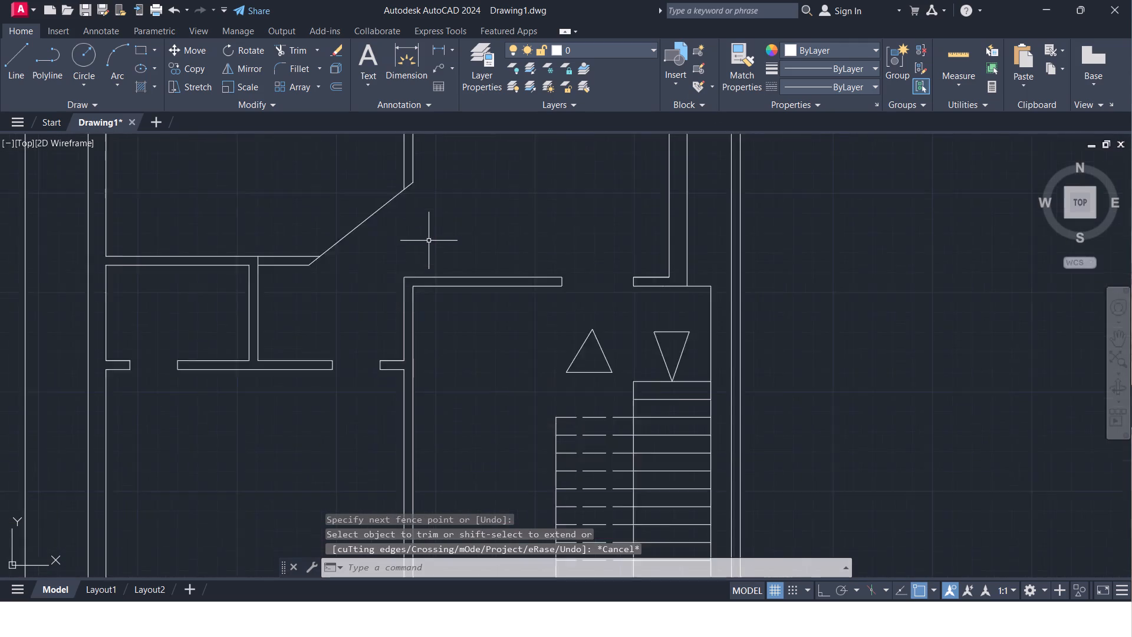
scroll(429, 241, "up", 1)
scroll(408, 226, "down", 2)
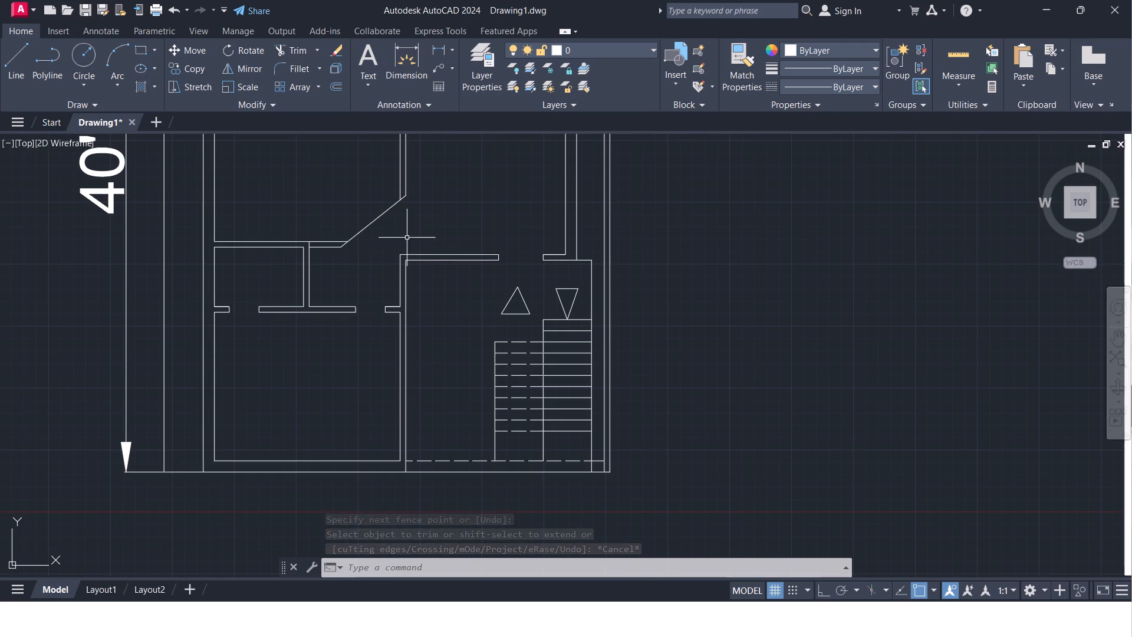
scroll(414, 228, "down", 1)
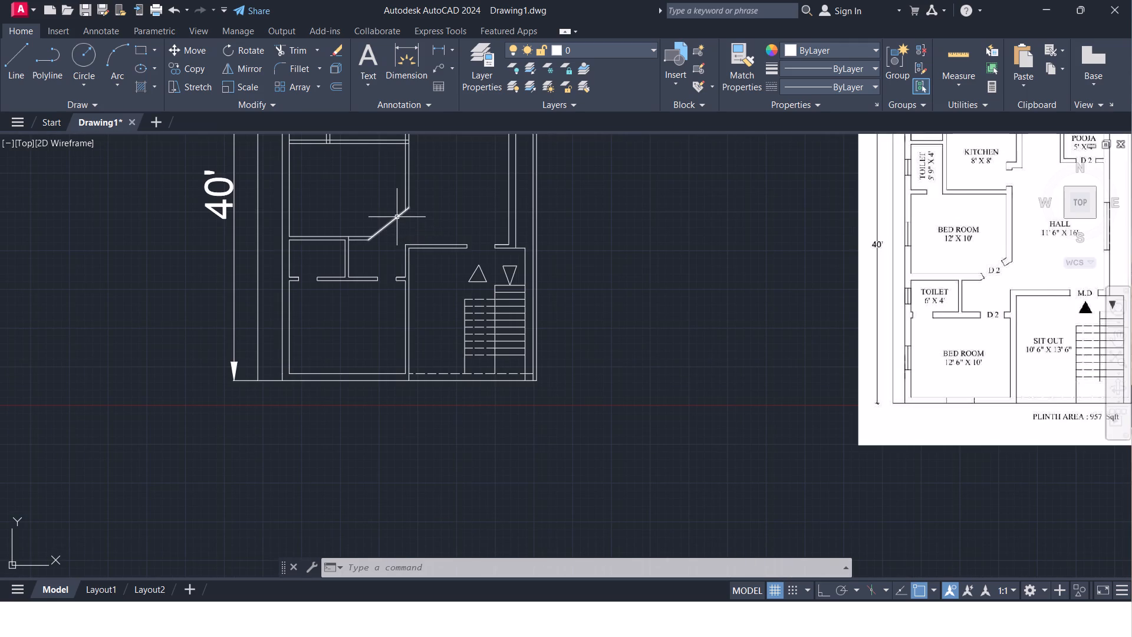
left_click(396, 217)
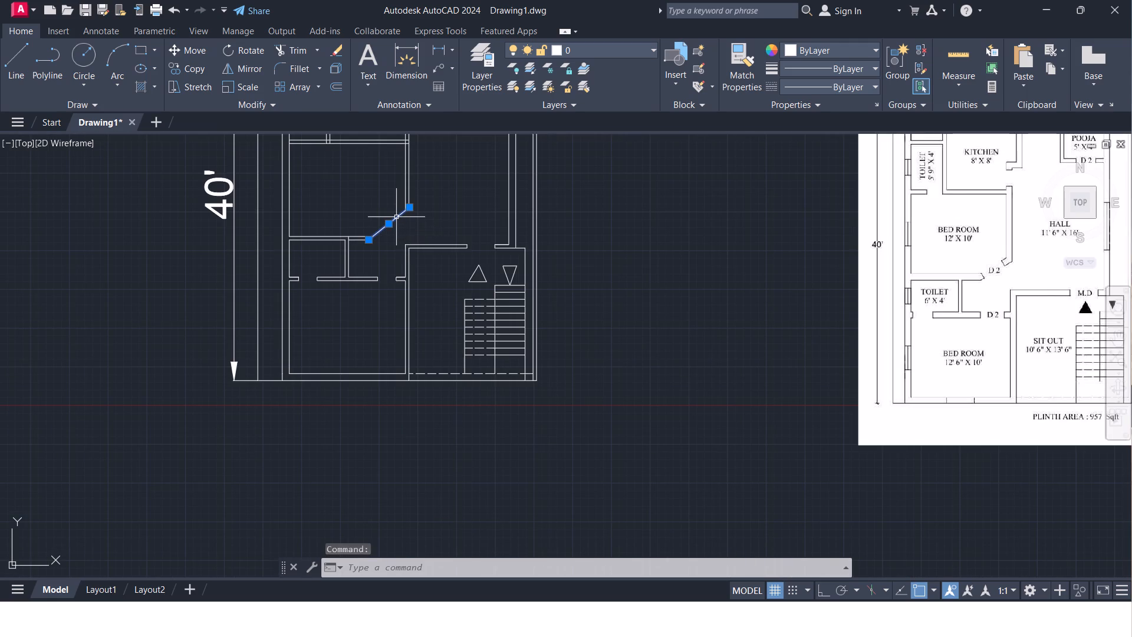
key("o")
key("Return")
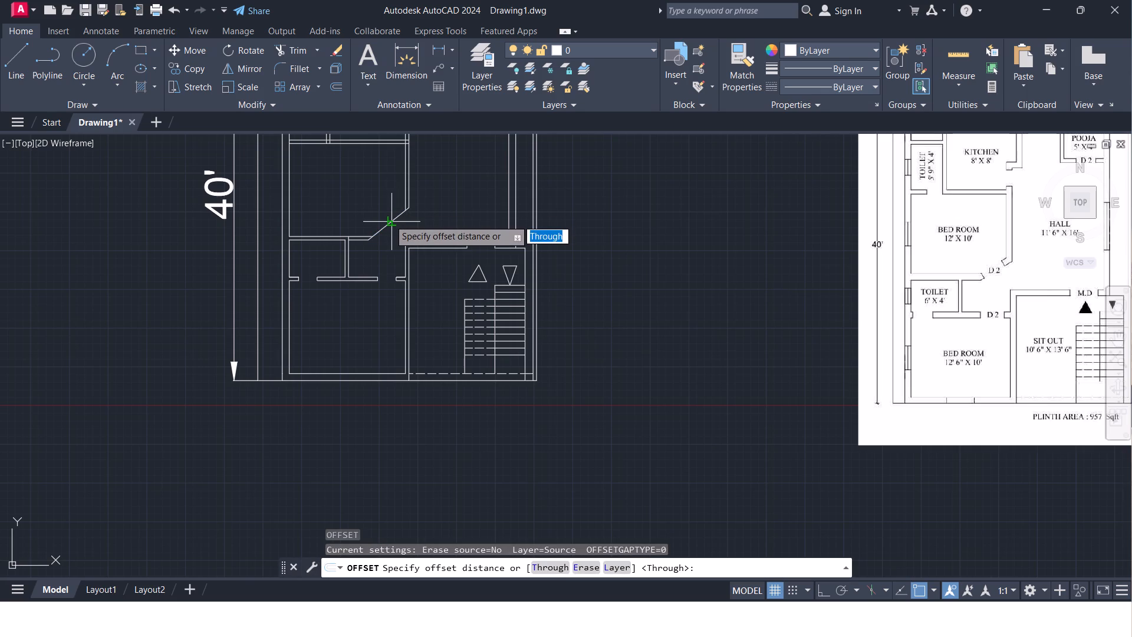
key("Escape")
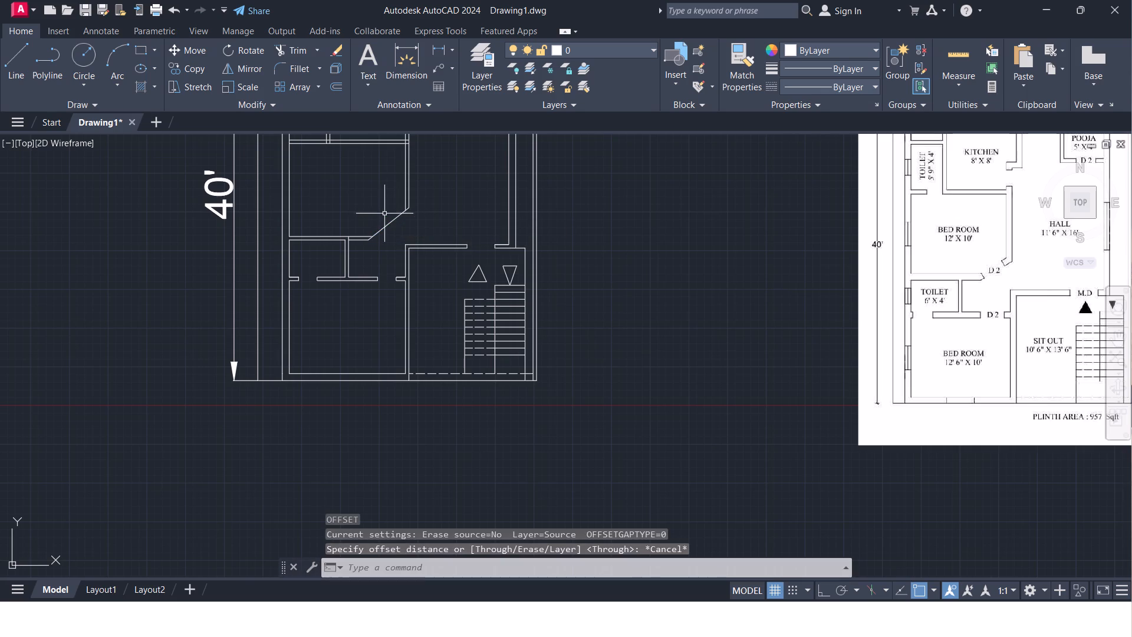
Offset the diagonal corner line 4.5" toward the inside of the middle bedroom.
left_click(390, 234)
left_click(384, 213)
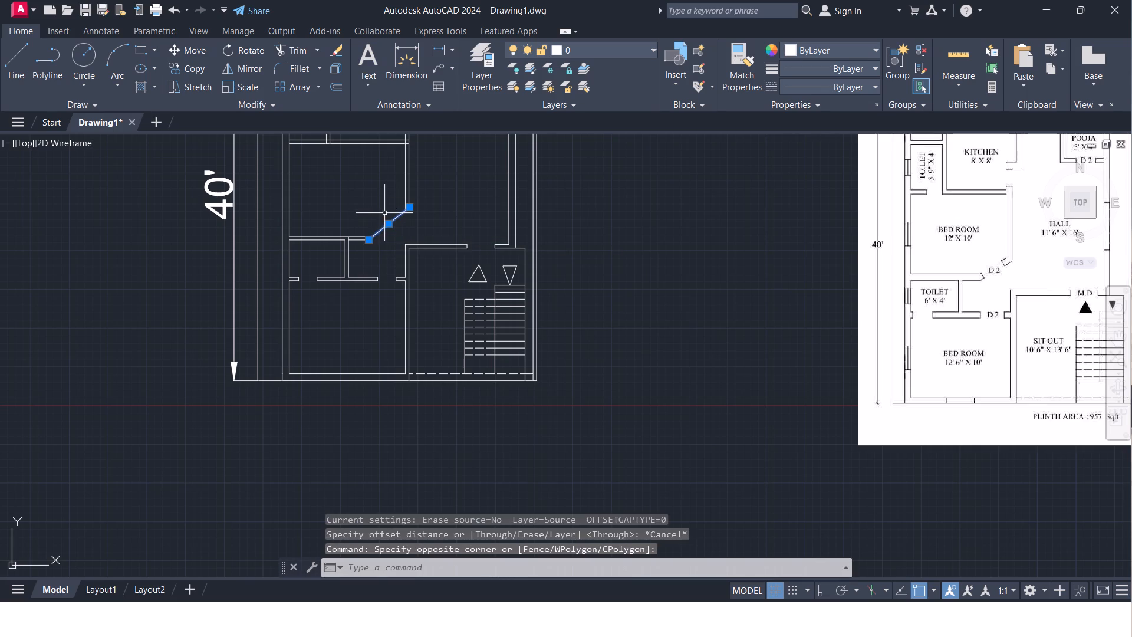
key("o")
key("Return")
key("Return")
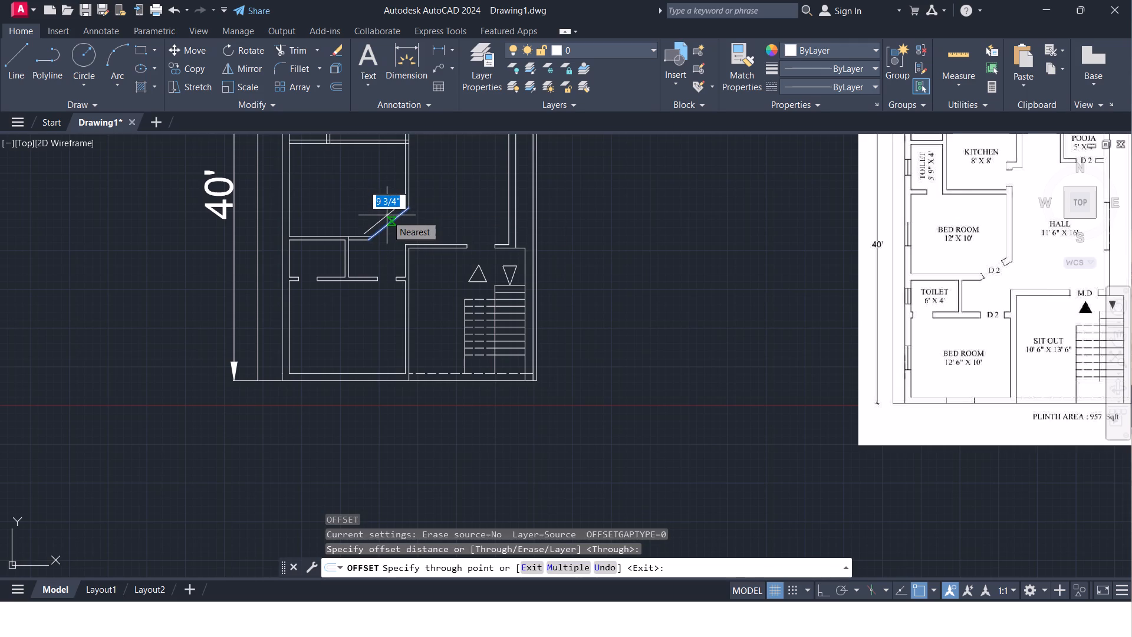
type("4.5\"")
key("Return")
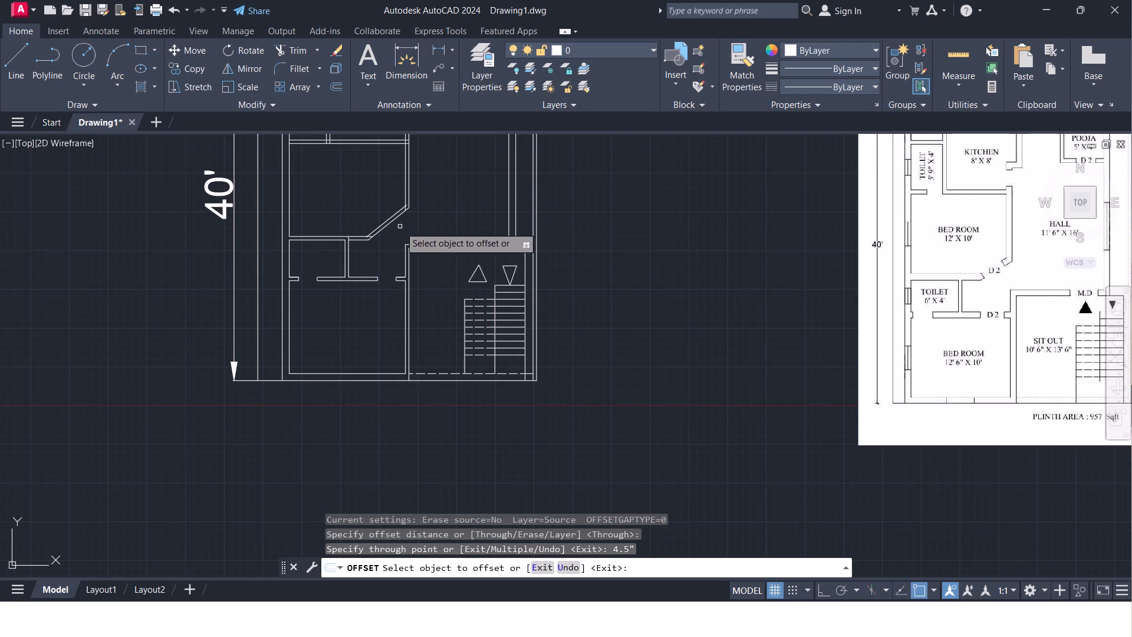
key("Escape")
Trim the overlapping line ends where the double diagonal wall meets the middle bedroom's east wall.
scroll(395, 226, "up", 2)
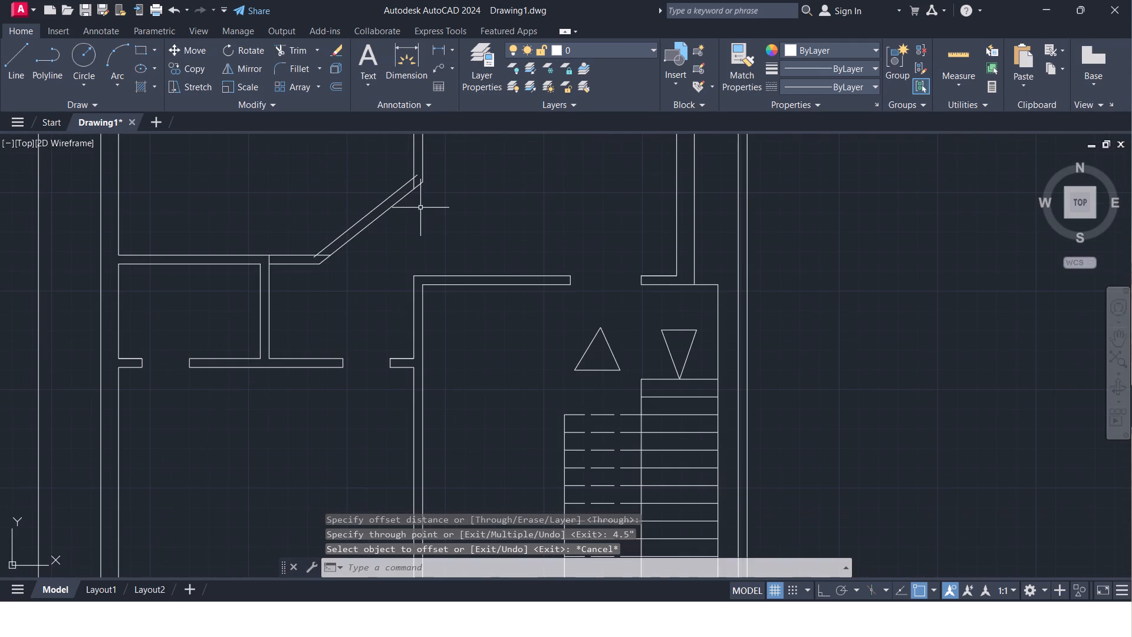
scroll(430, 195, "up", 2)
scroll(430, 194, "down", 2)
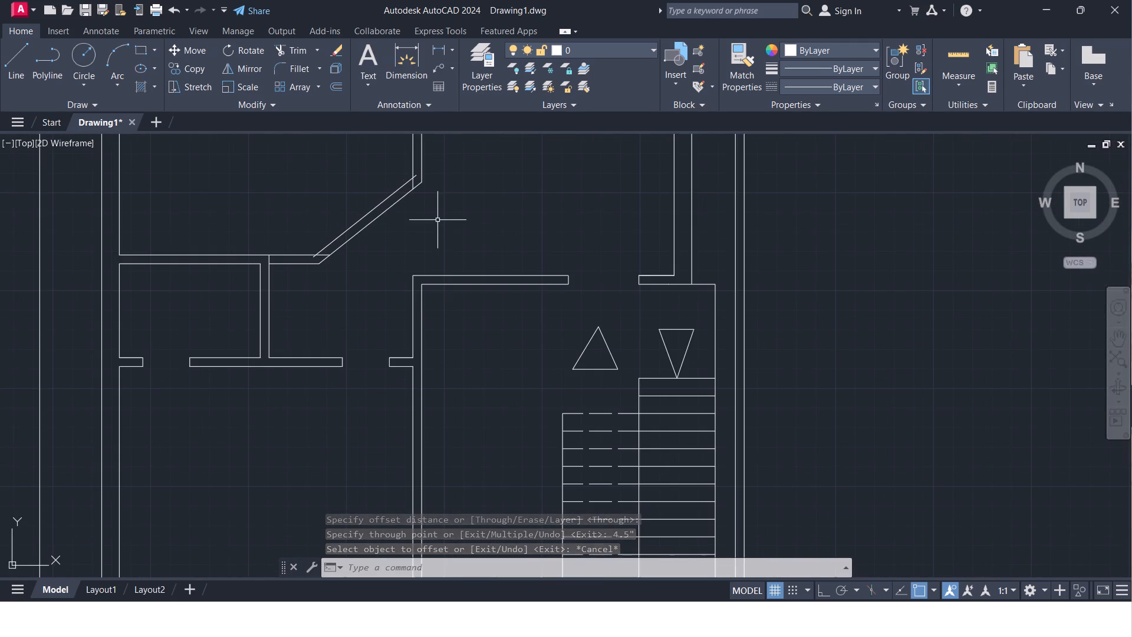
scroll(437, 219, "down", 1)
type("tr")
key("Return")
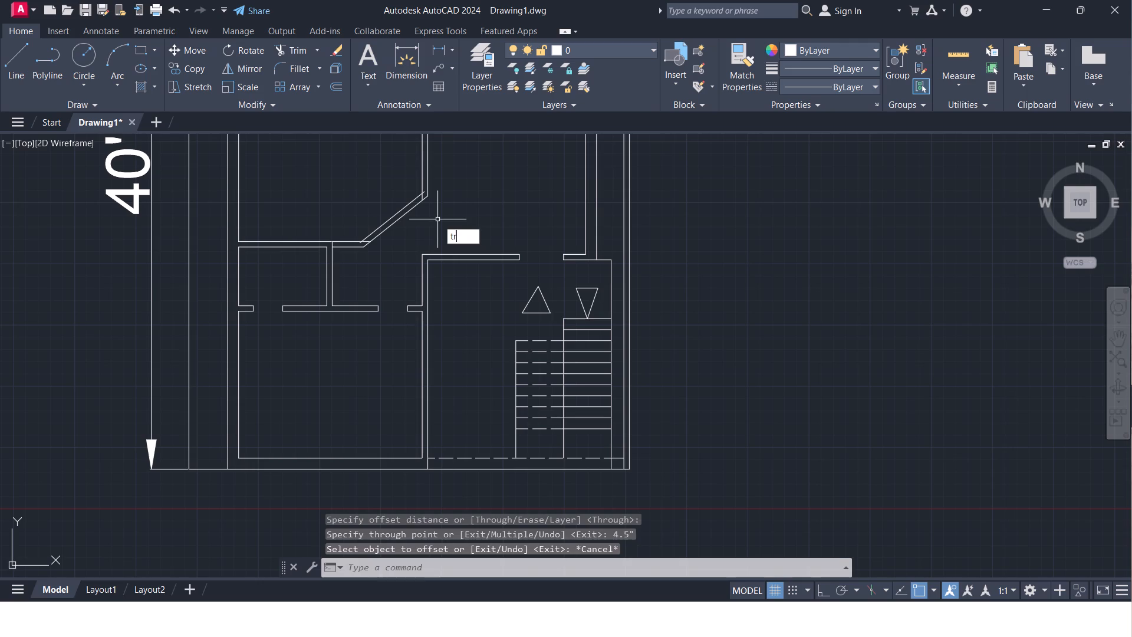
key("Return")
scroll(442, 195, "up", 2)
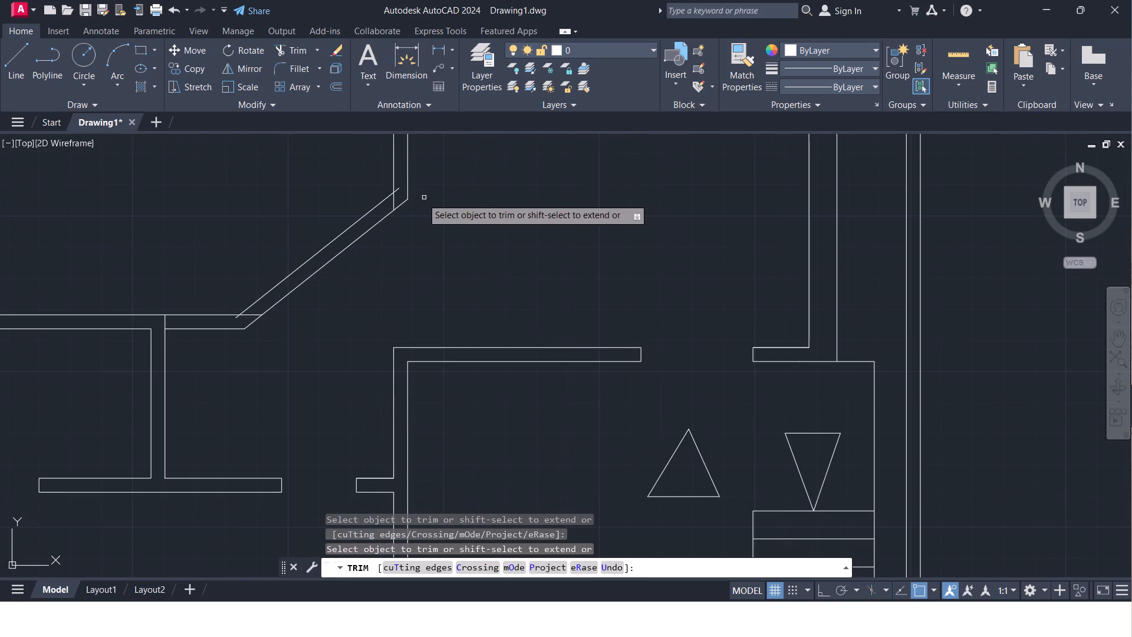
middle_click_drag(420, 194, 422, 264)
scroll(406, 252, "up", 2)
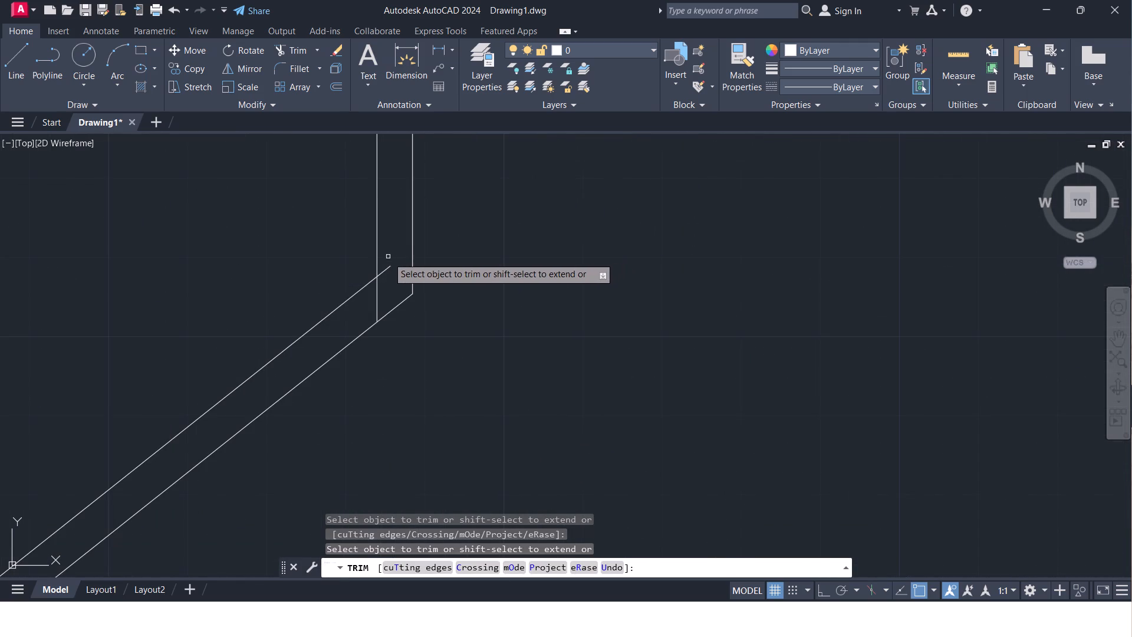
left_click(386, 259)
left_click(381, 278)
left_click(381, 283)
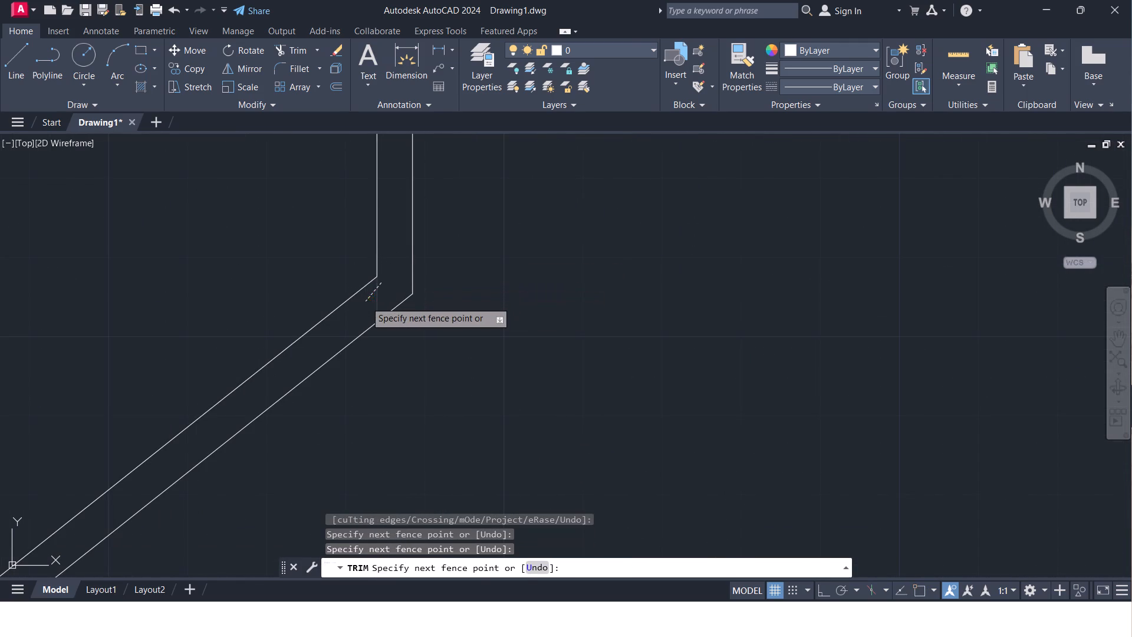
left_click(366, 301)
Trim the overlapping line ends where the double diagonal wall meets the middle bedroom's south wall.
scroll(366, 301, "down", 1)
middle_click_drag(366, 301, 417, 291)
scroll(153, 482, "up", 2)
left_click(185, 474)
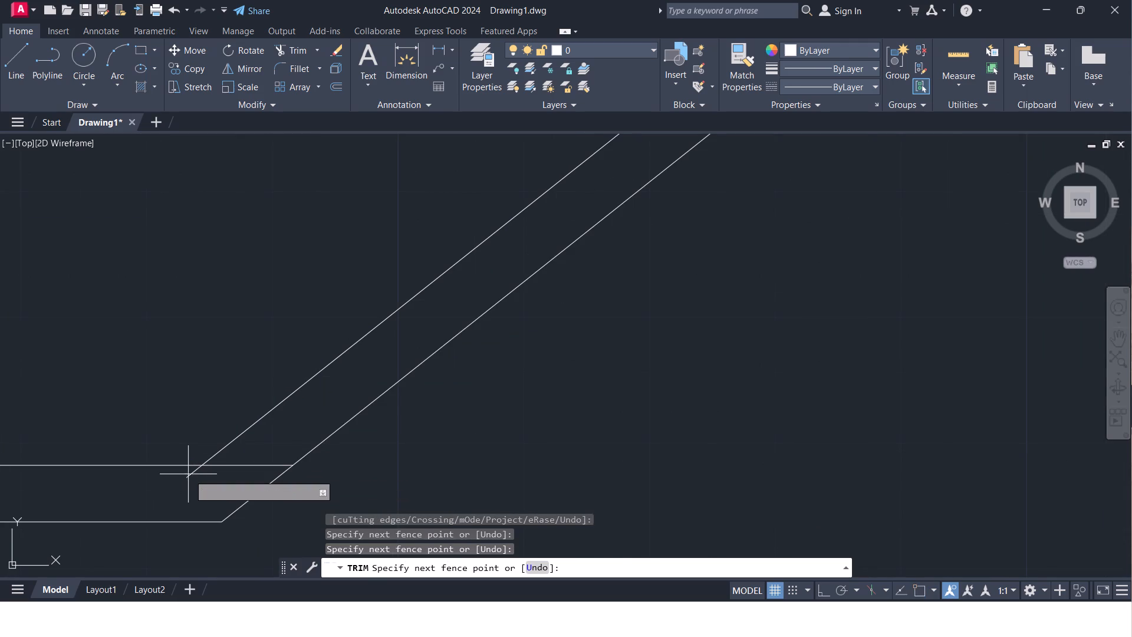
left_click(196, 478)
left_click(223, 475)
left_click(258, 449)
scroll(270, 436, "down", 2)
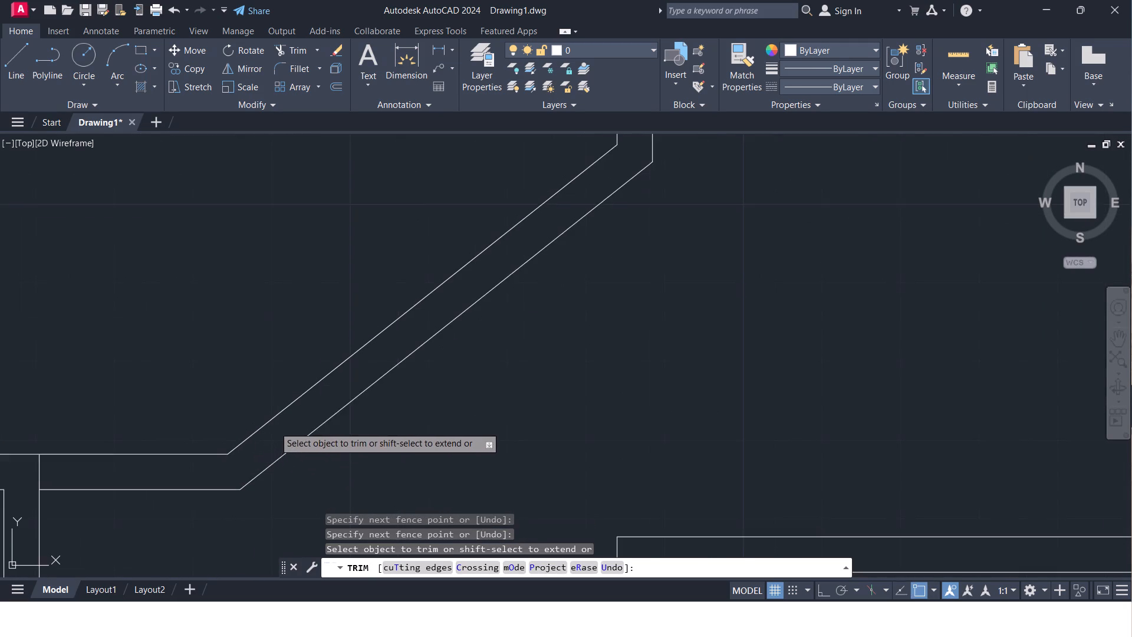
scroll(274, 426, "down", 1)
scroll(435, 459, "down", 1)
key("Escape")
Draw a line about 4 1/2" long across the angled wall's thickness, near its junction with the south wall, as a door jamb.
middle_click_drag(429, 415, 403, 352)
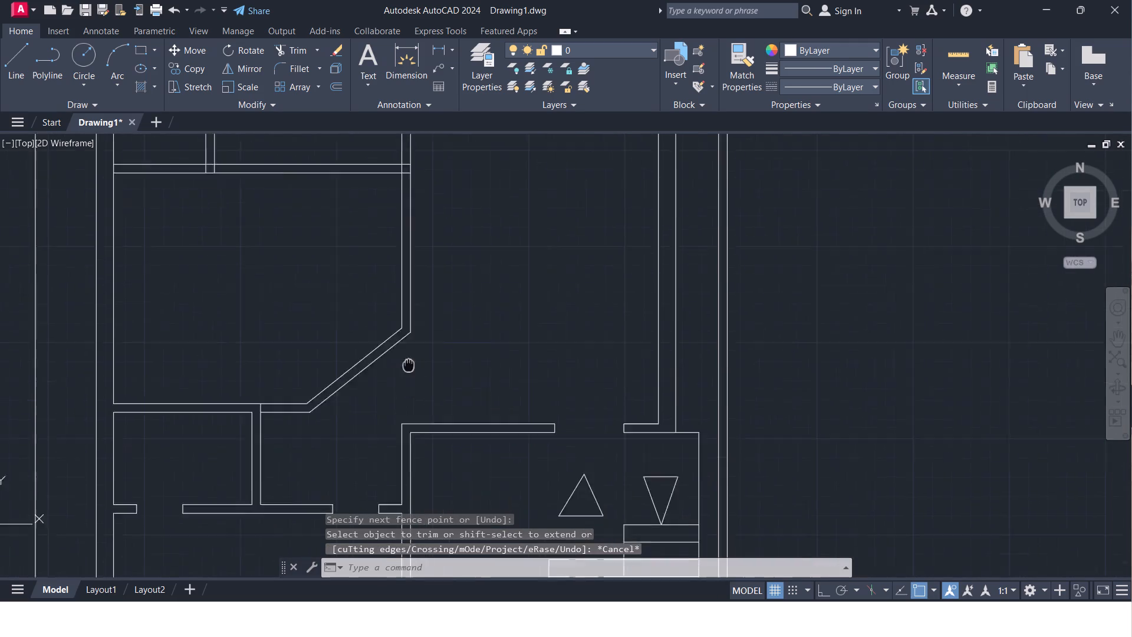
middle_click_drag(403, 352, 394, 332)
scroll(376, 341, "down", 2)
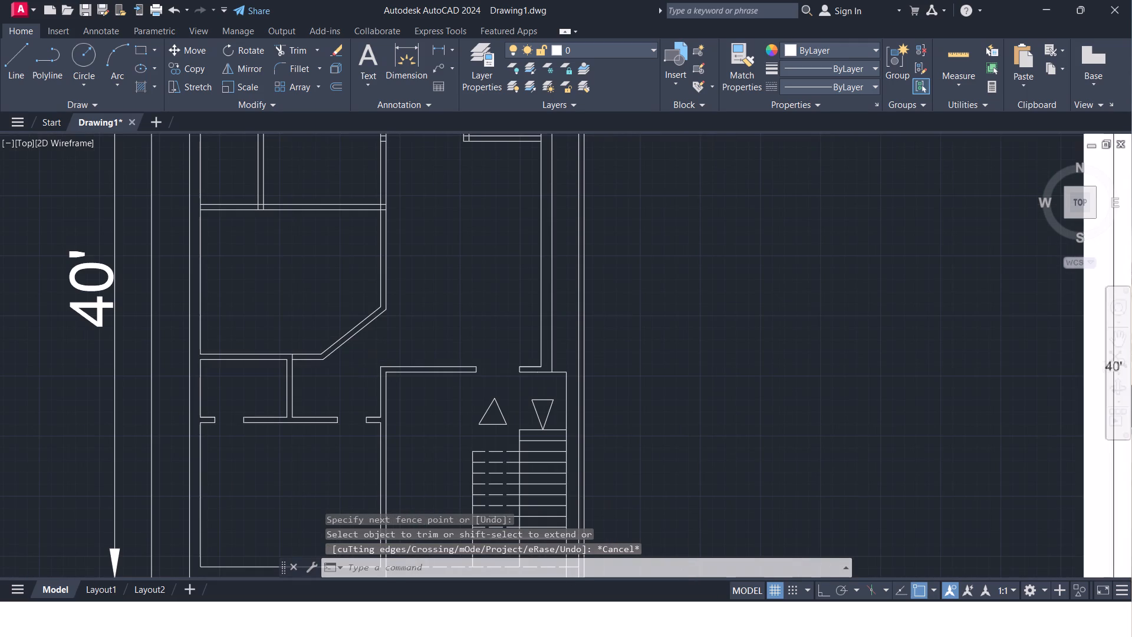
scroll(376, 343, "up", 1)
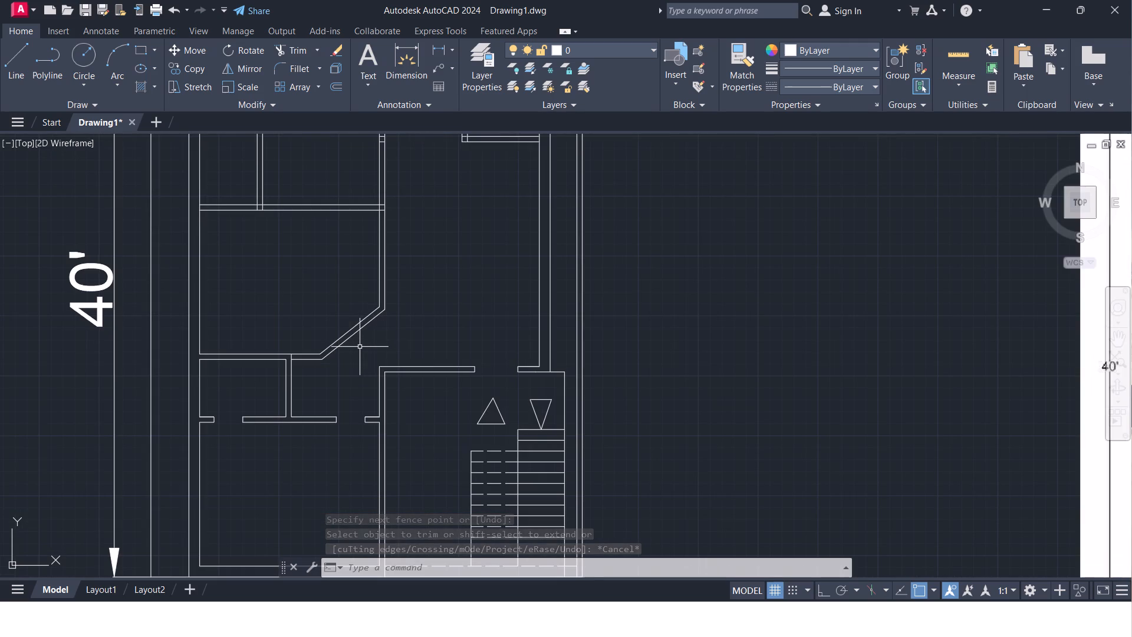
scroll(360, 349, "down", 2)
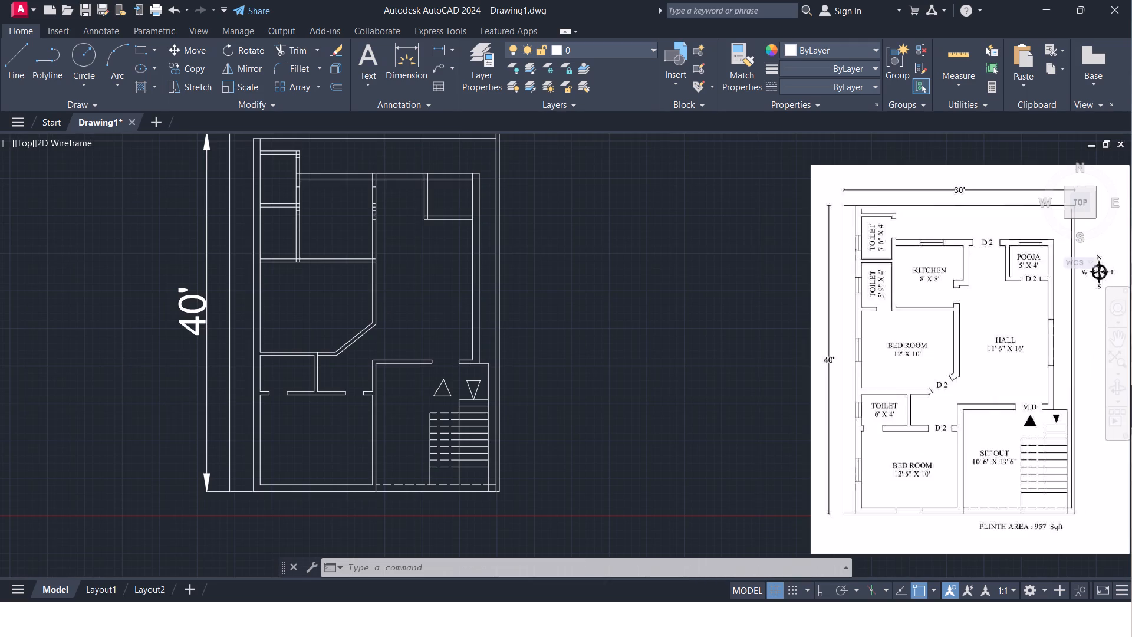
scroll(349, 352, "up", 1)
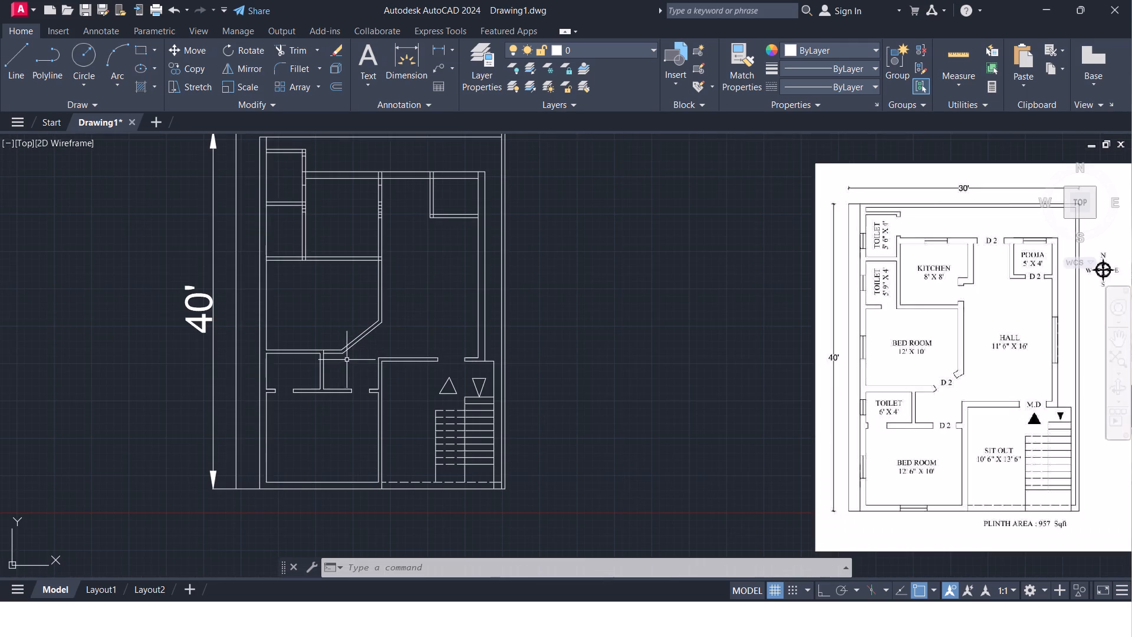
scroll(352, 355, "up", 3)
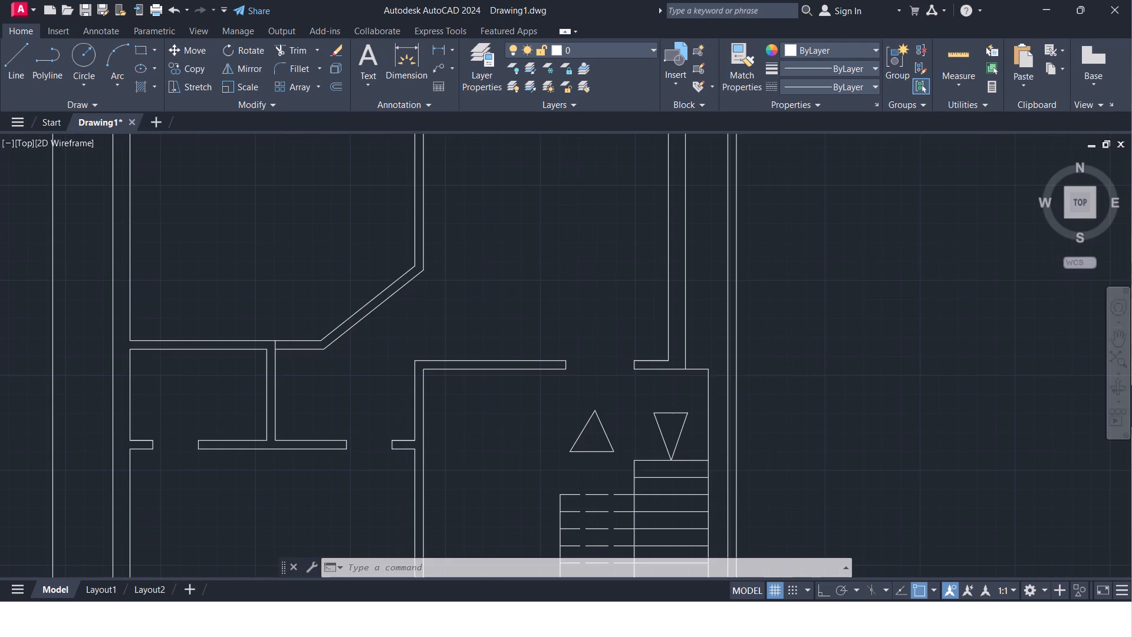
key("l")
key("Return")
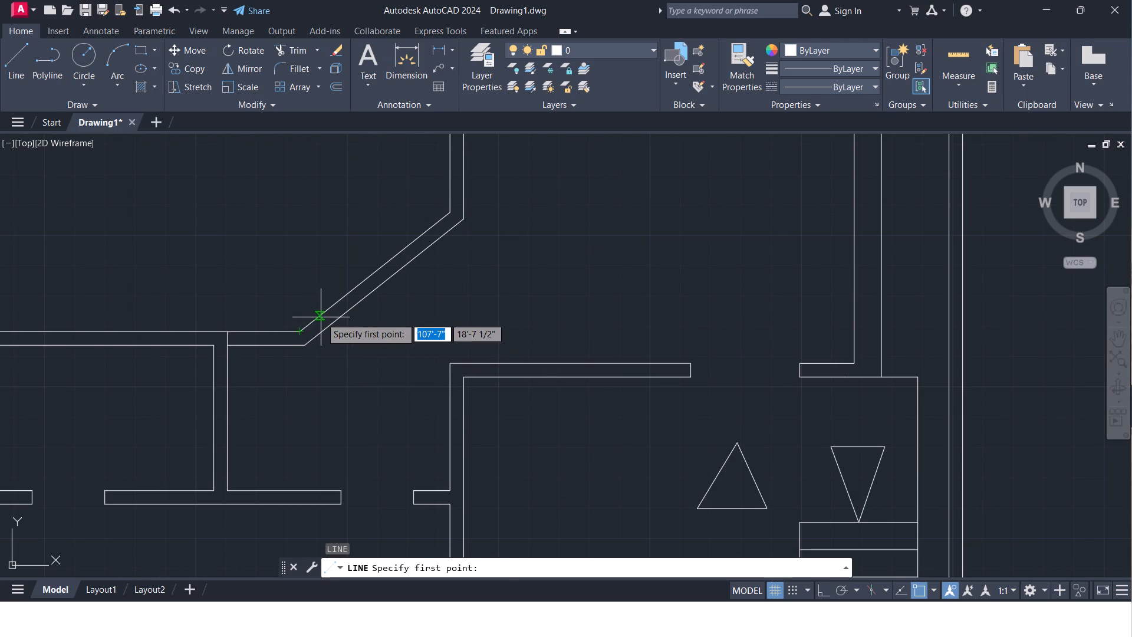
left_click(321, 317)
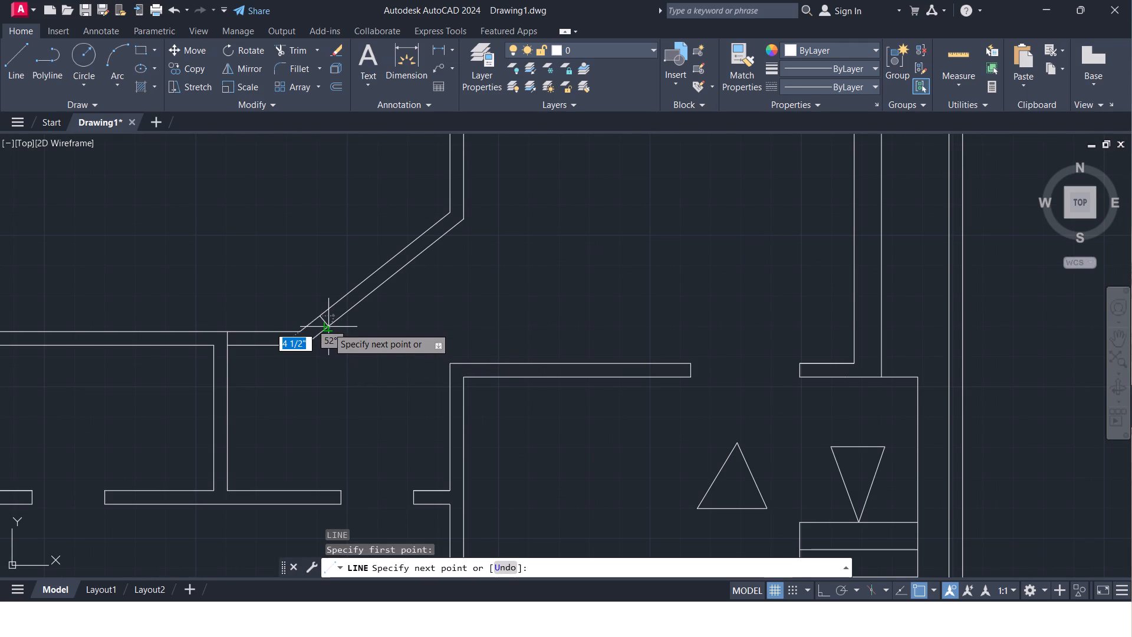
left_click(328, 327)
key("Escape")
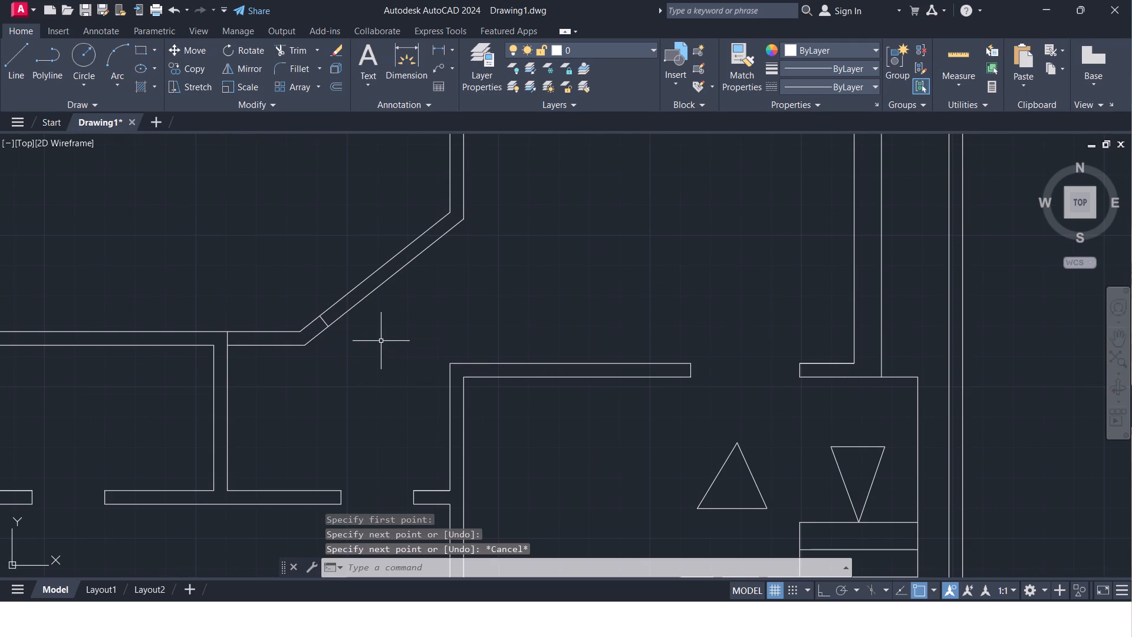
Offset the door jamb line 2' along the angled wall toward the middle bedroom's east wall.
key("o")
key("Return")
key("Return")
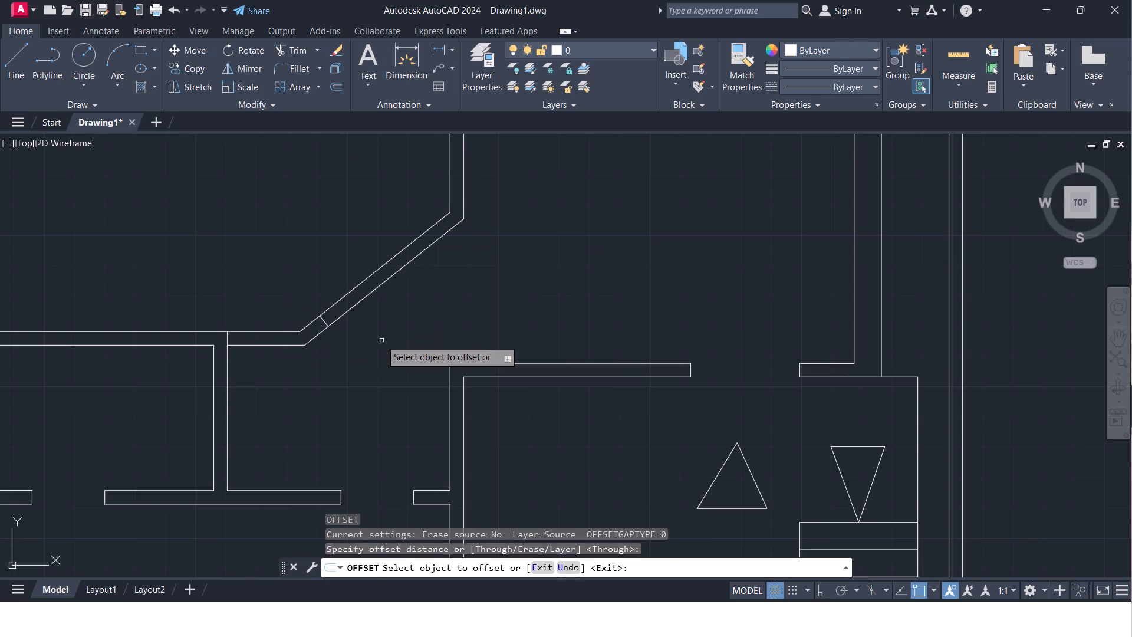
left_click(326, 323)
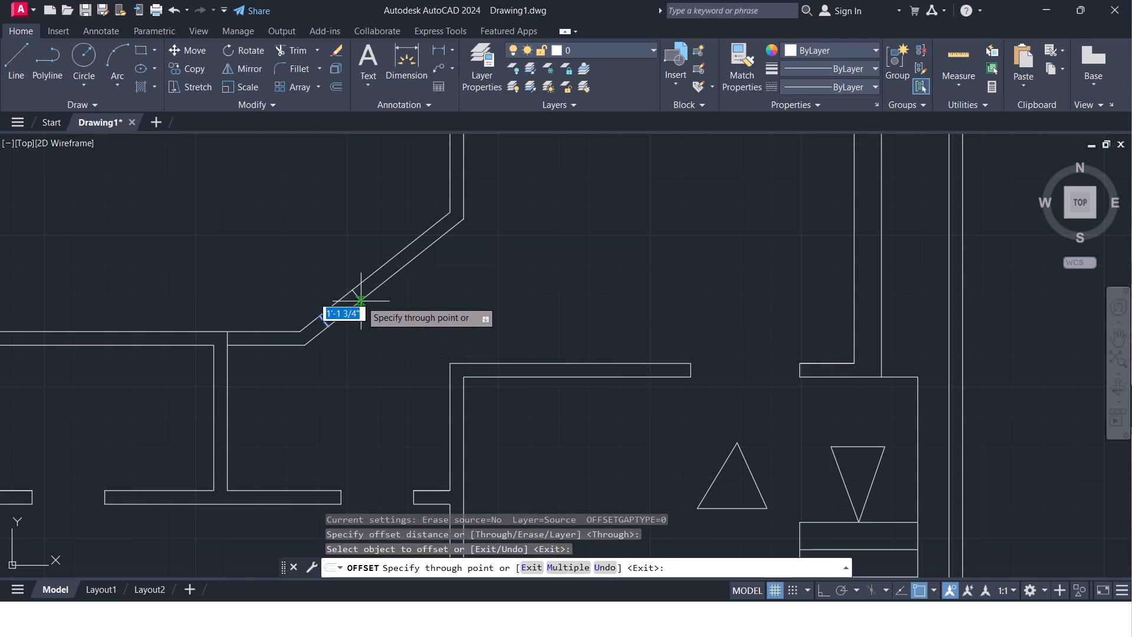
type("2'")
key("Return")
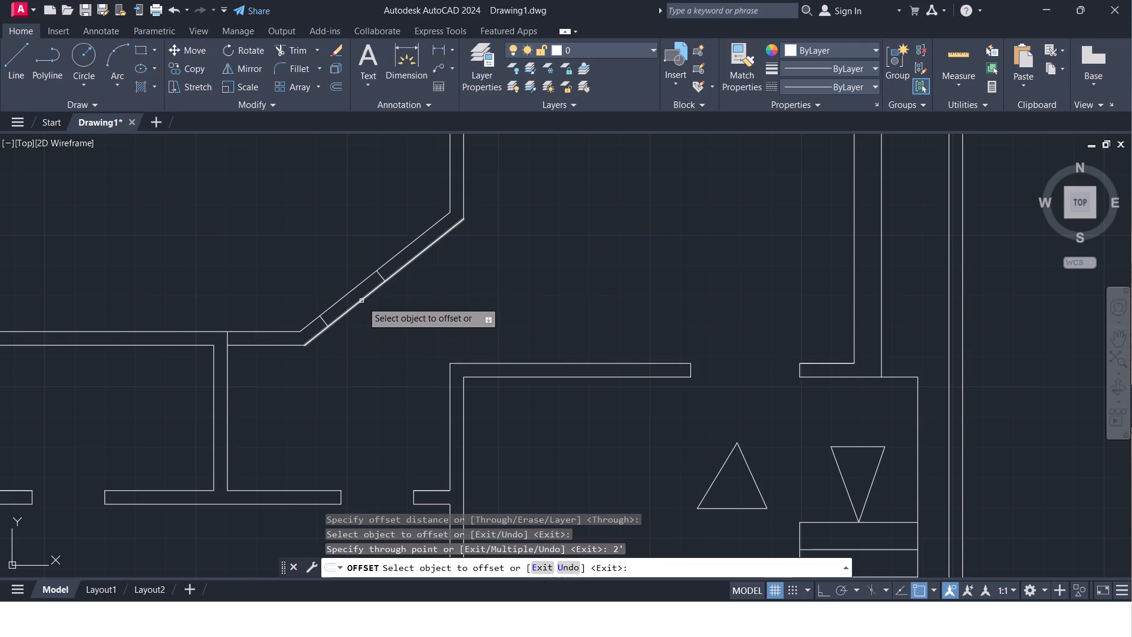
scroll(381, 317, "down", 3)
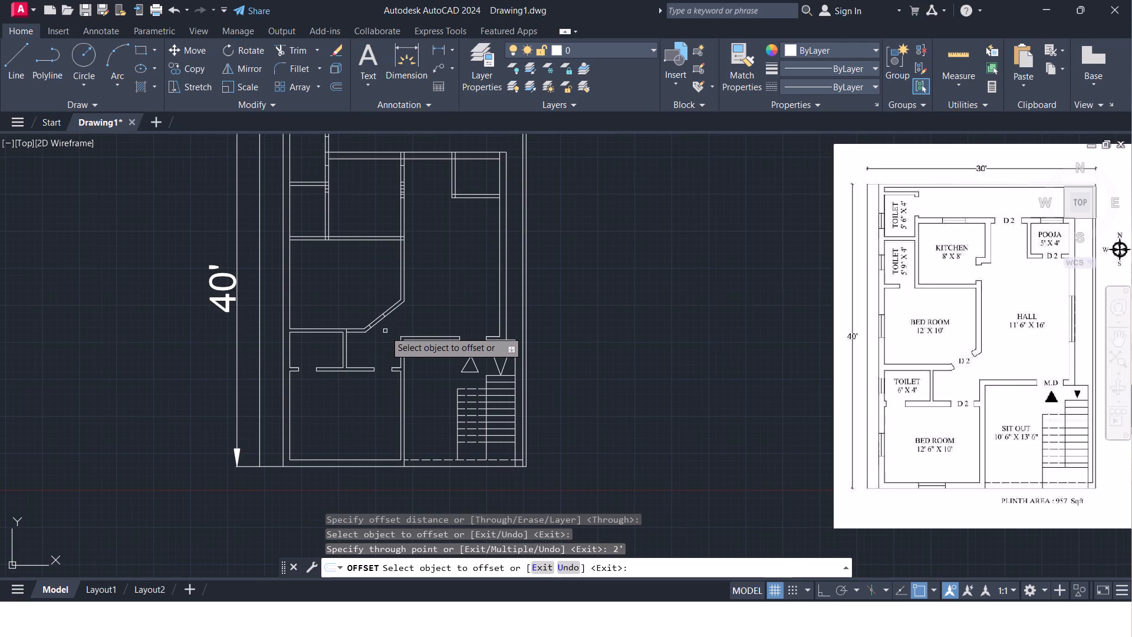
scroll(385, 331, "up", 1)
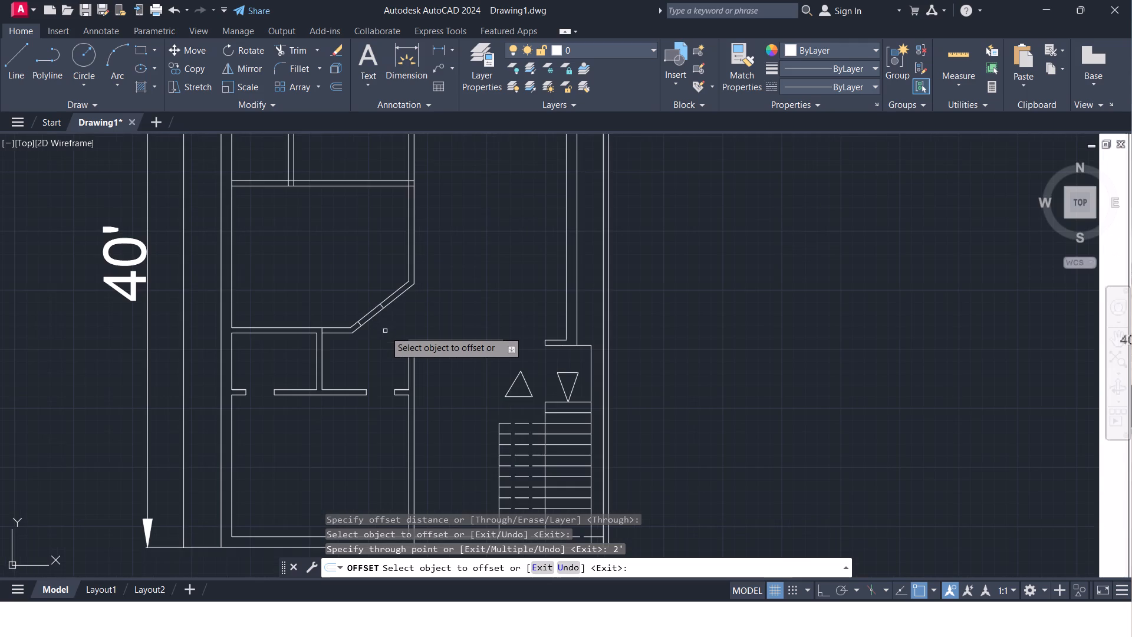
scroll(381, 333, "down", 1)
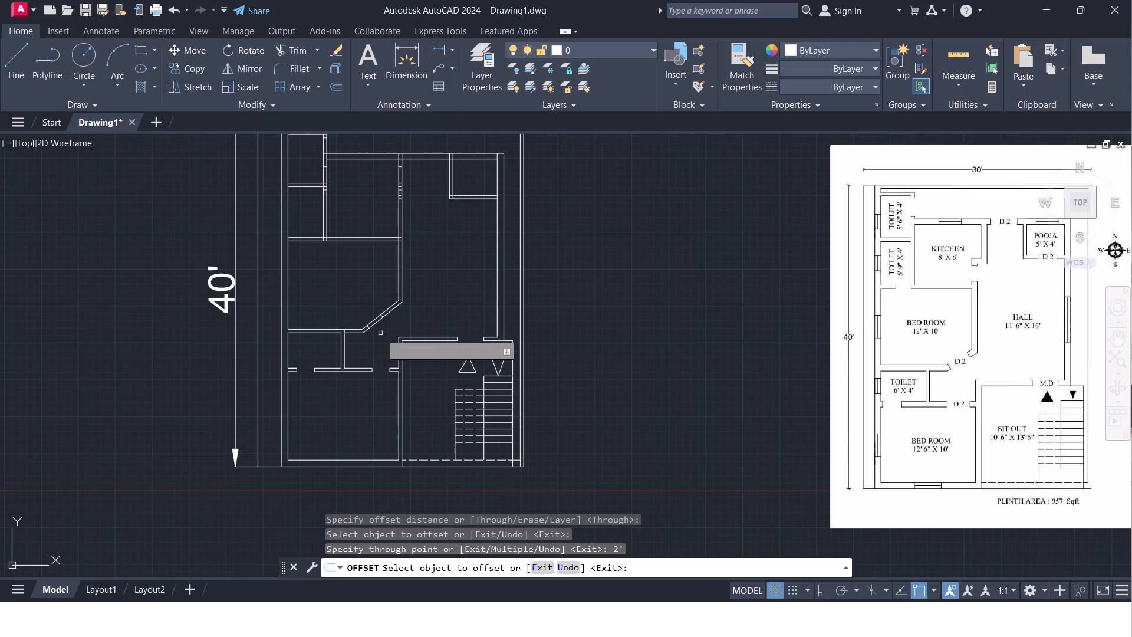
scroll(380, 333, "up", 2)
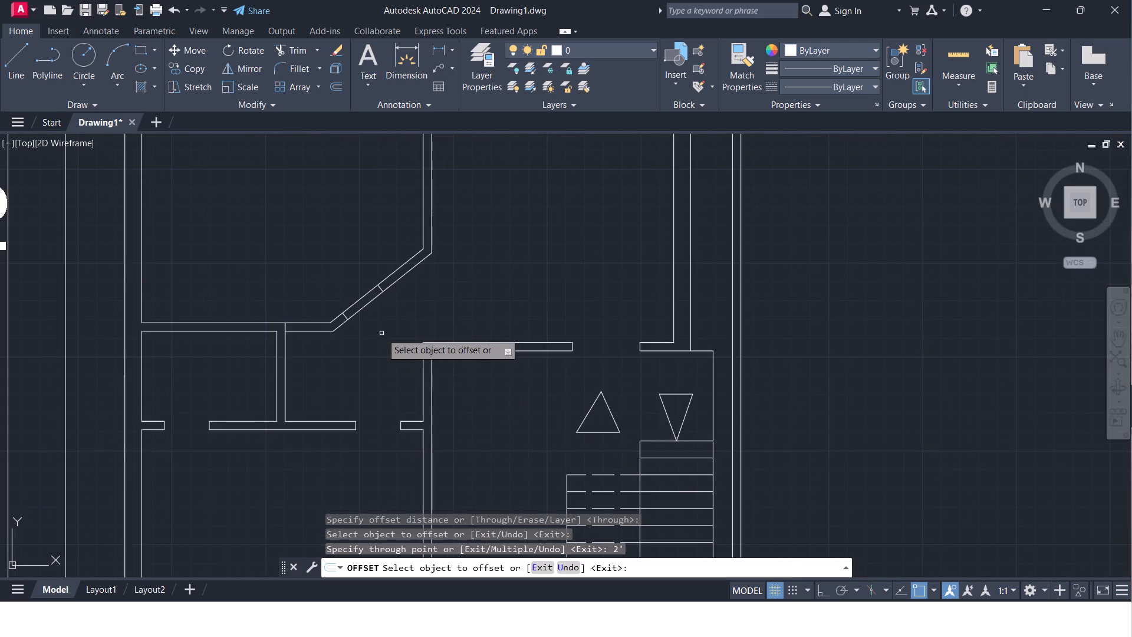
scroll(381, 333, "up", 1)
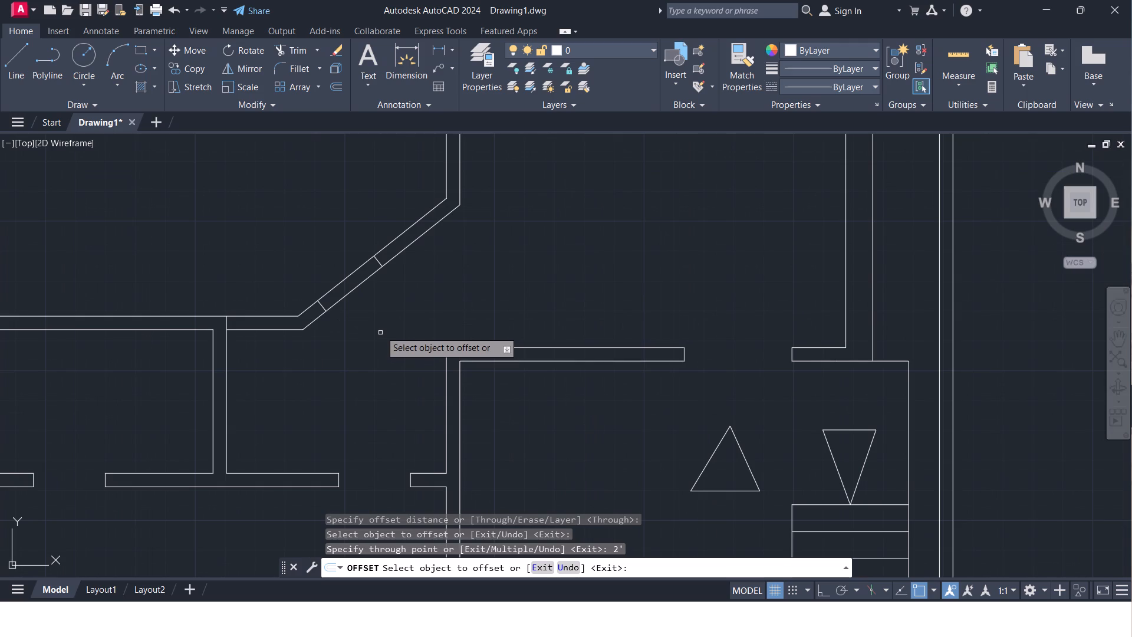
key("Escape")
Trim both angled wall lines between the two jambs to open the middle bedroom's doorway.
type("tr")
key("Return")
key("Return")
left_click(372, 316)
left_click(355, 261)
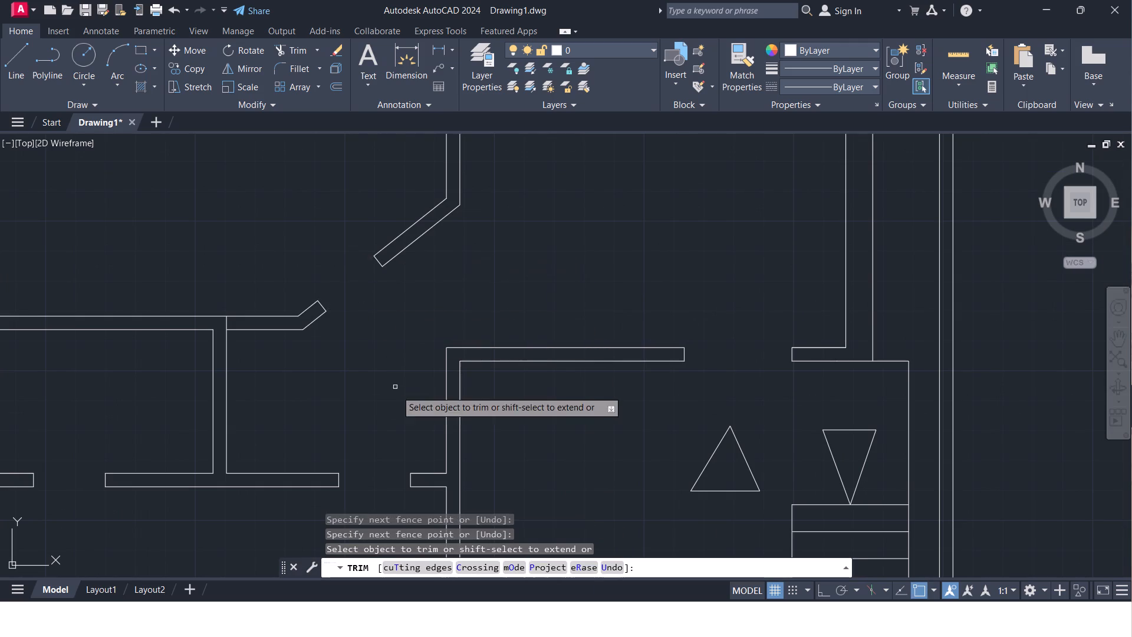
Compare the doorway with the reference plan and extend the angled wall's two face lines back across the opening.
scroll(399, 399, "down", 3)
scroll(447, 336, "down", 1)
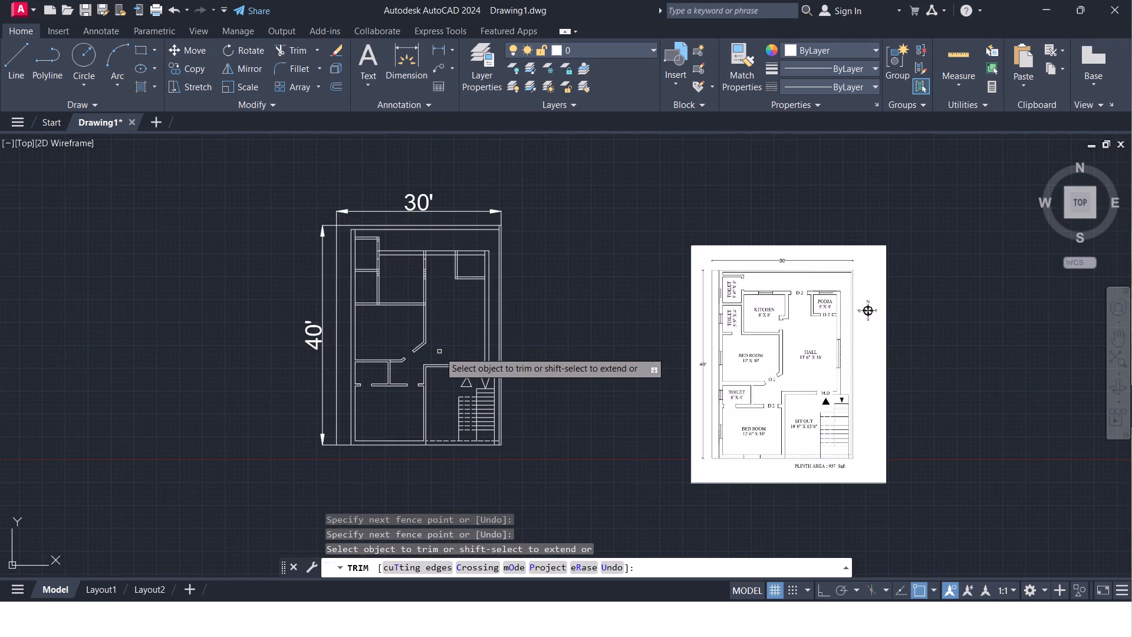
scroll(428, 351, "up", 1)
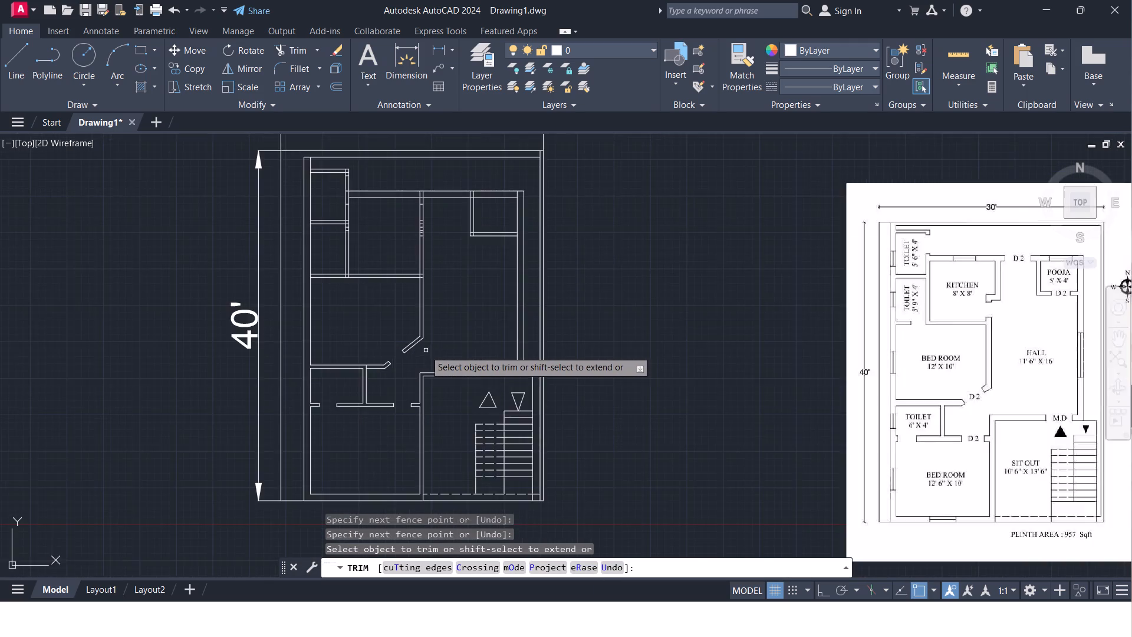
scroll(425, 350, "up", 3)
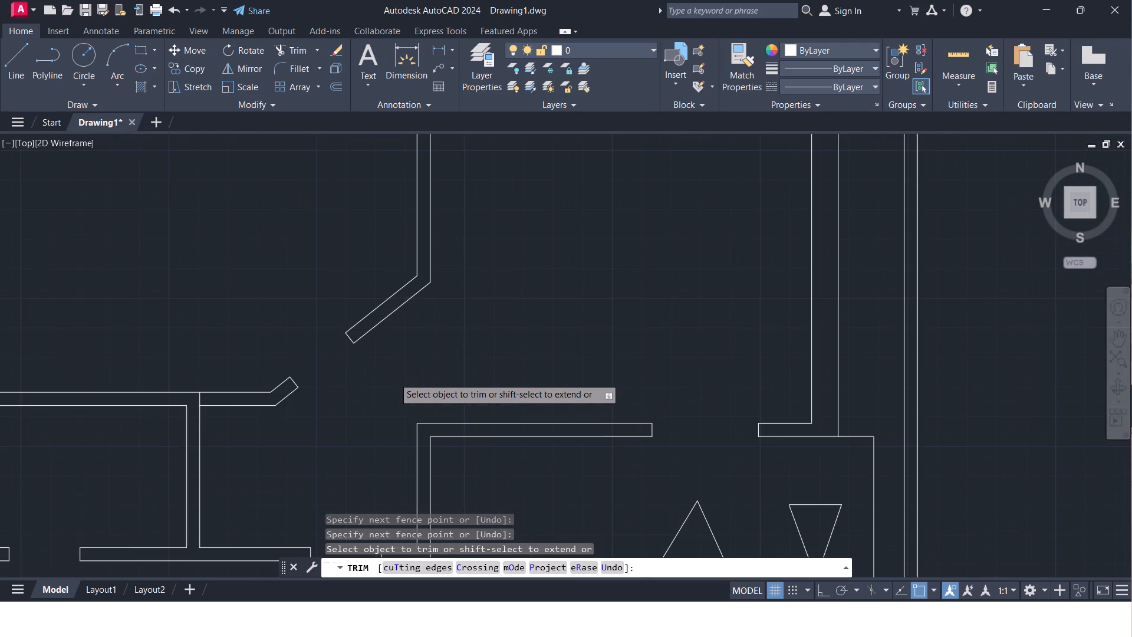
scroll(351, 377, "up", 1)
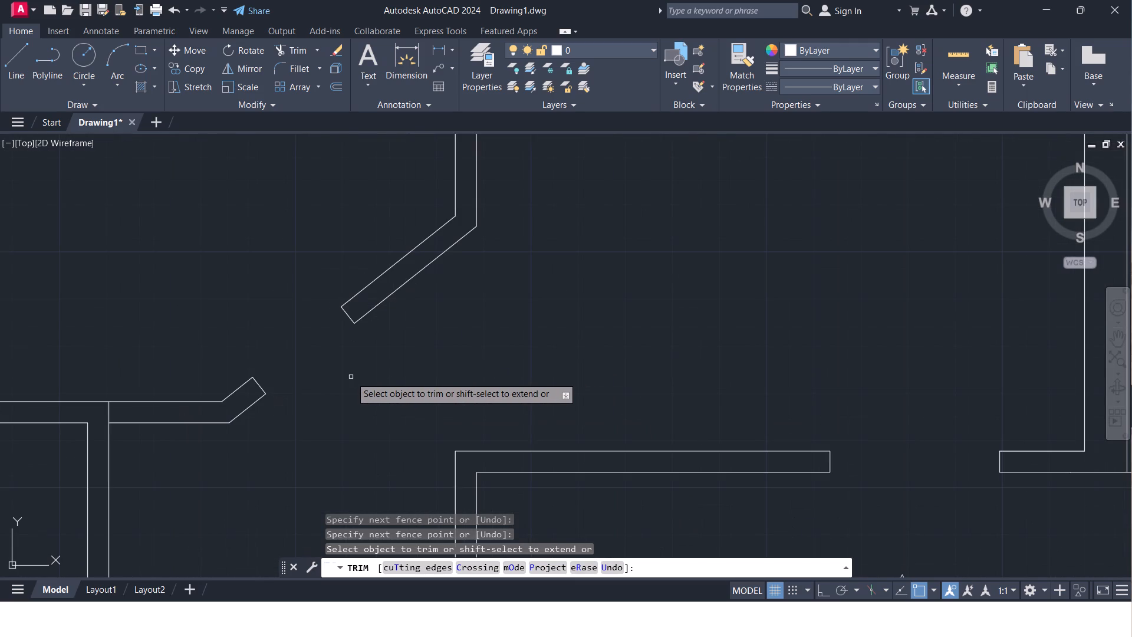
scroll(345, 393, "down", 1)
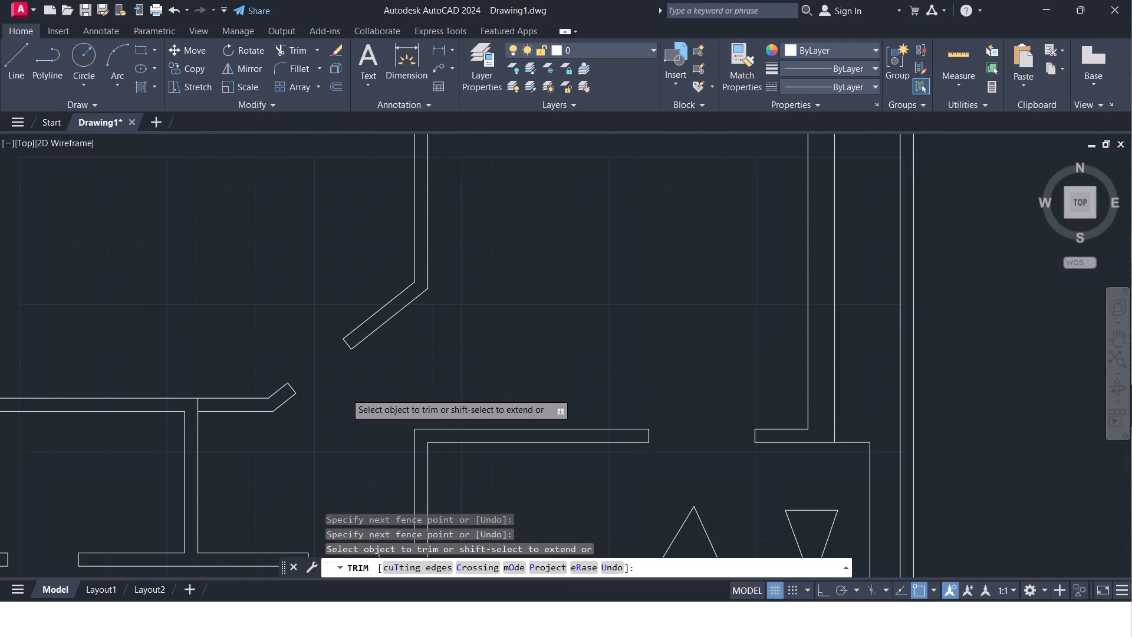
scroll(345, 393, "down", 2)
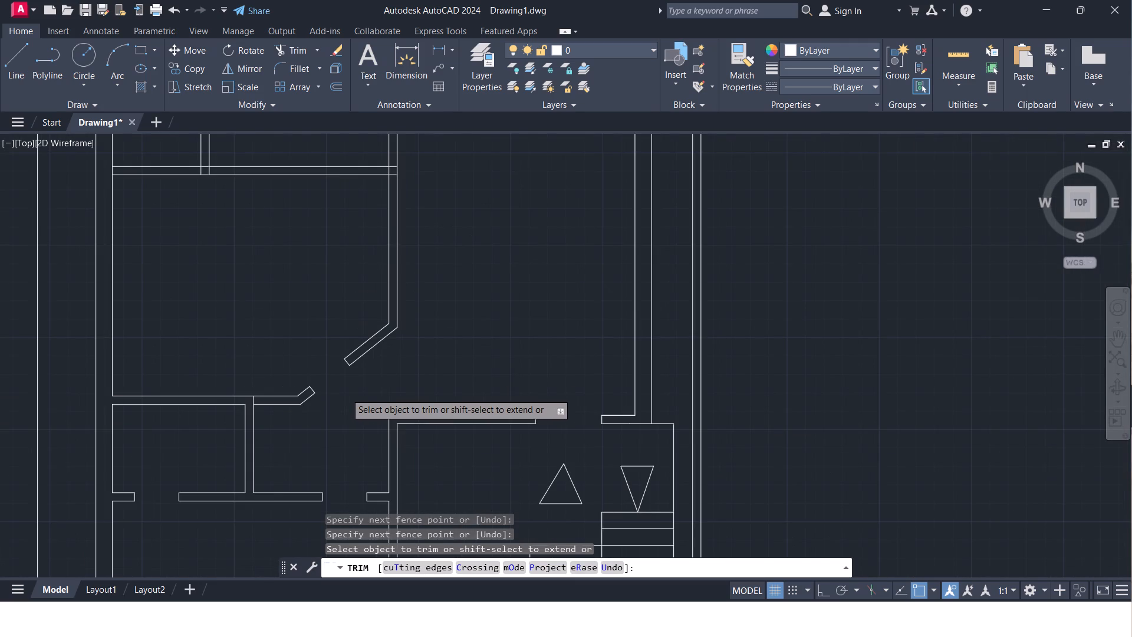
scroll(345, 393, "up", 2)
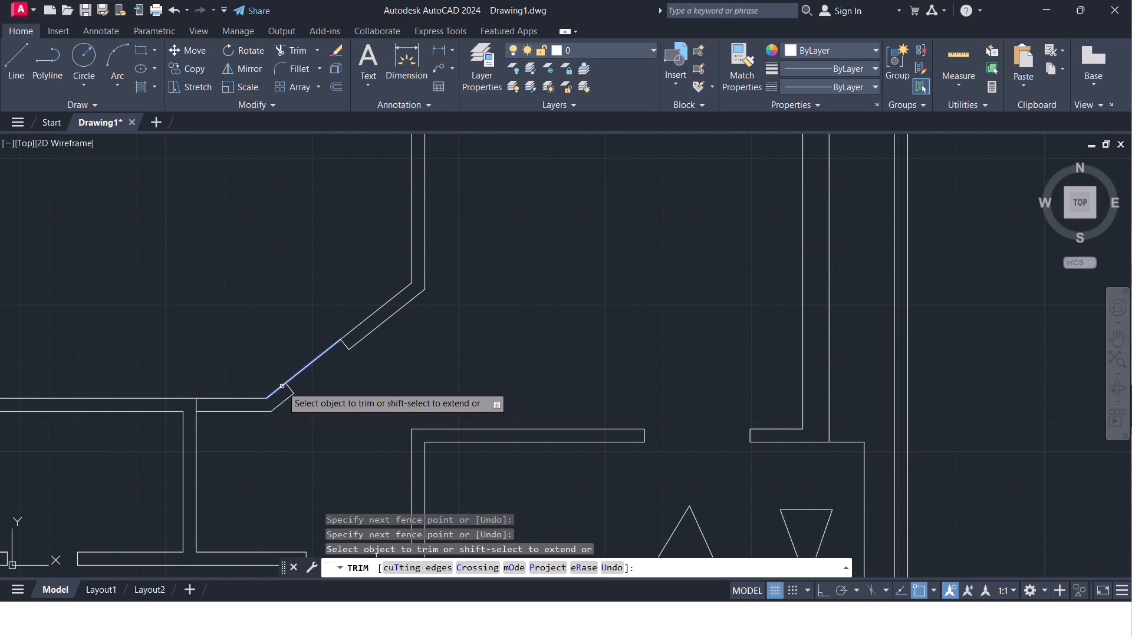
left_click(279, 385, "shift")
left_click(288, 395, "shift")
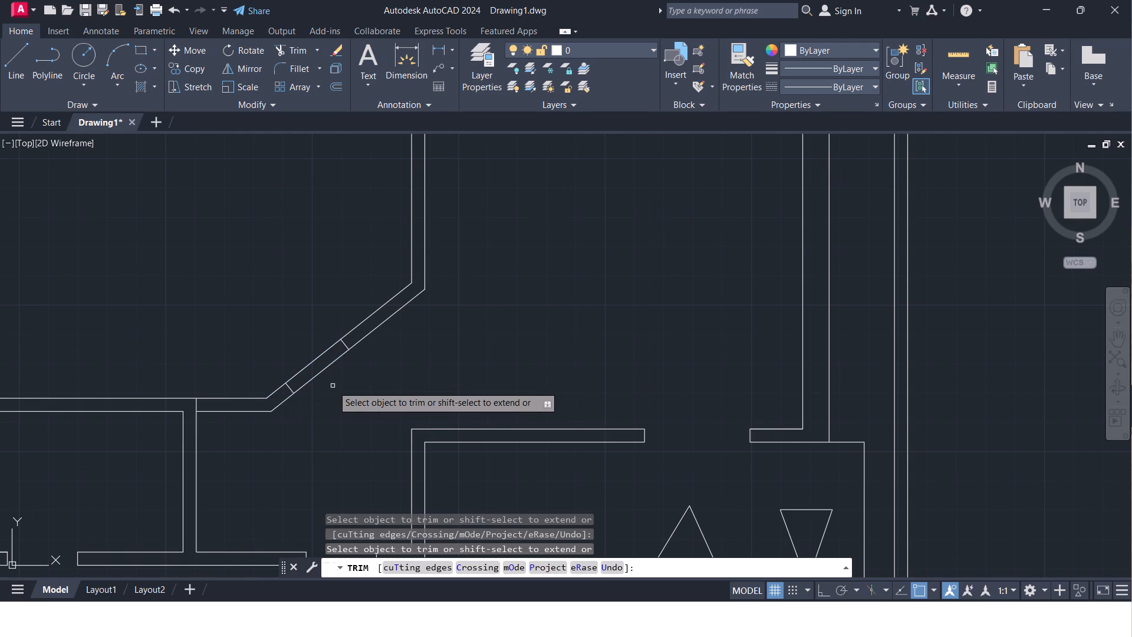
Remove both door jamb lines from between the angled wall's faces with Trim.
scroll(353, 342, "up", 1)
left_click(351, 342)
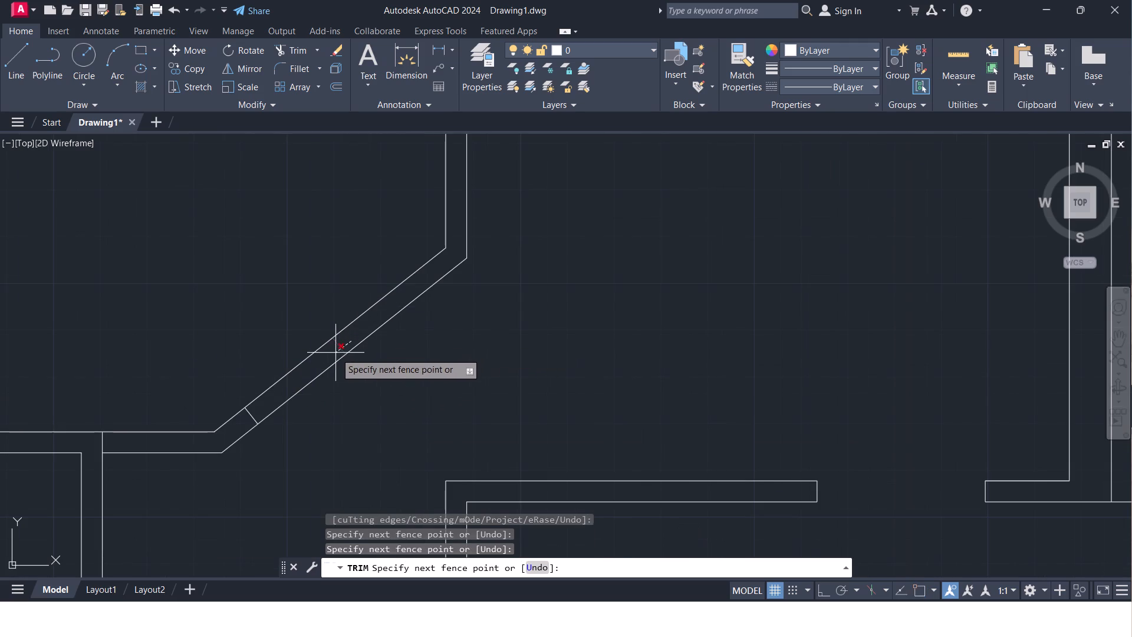
left_click(335, 353)
left_click(261, 413)
left_click(236, 423)
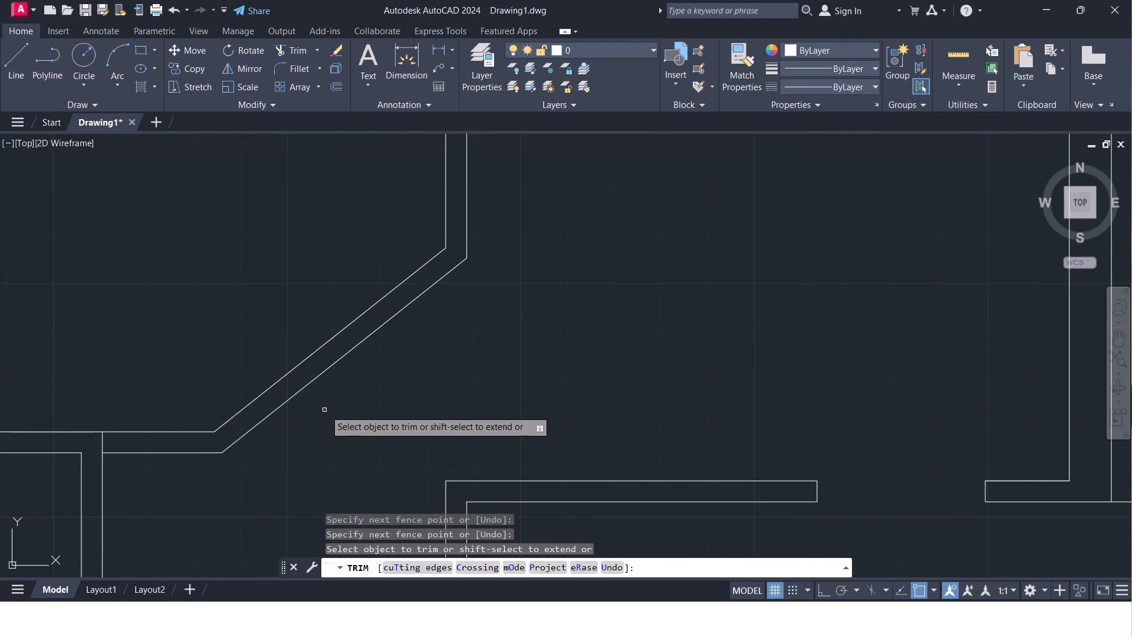
key("Escape")
Draw a new door jamb line across the angled wall's thickness, farther from the south wall than the original jamb.
key("l")
key("Return")
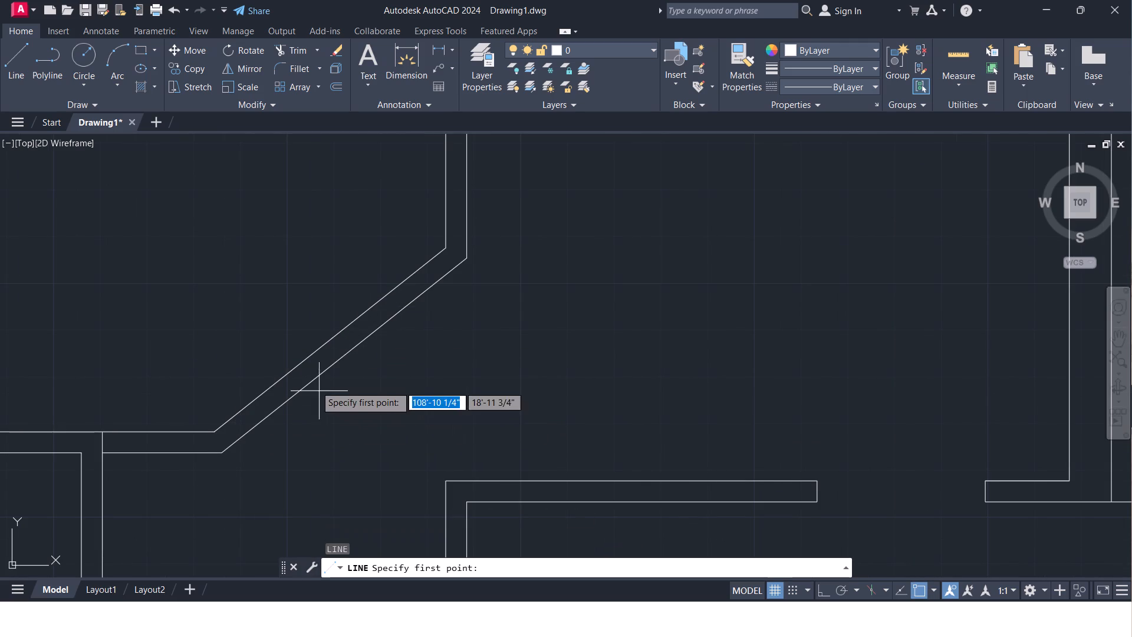
left_click(298, 366)
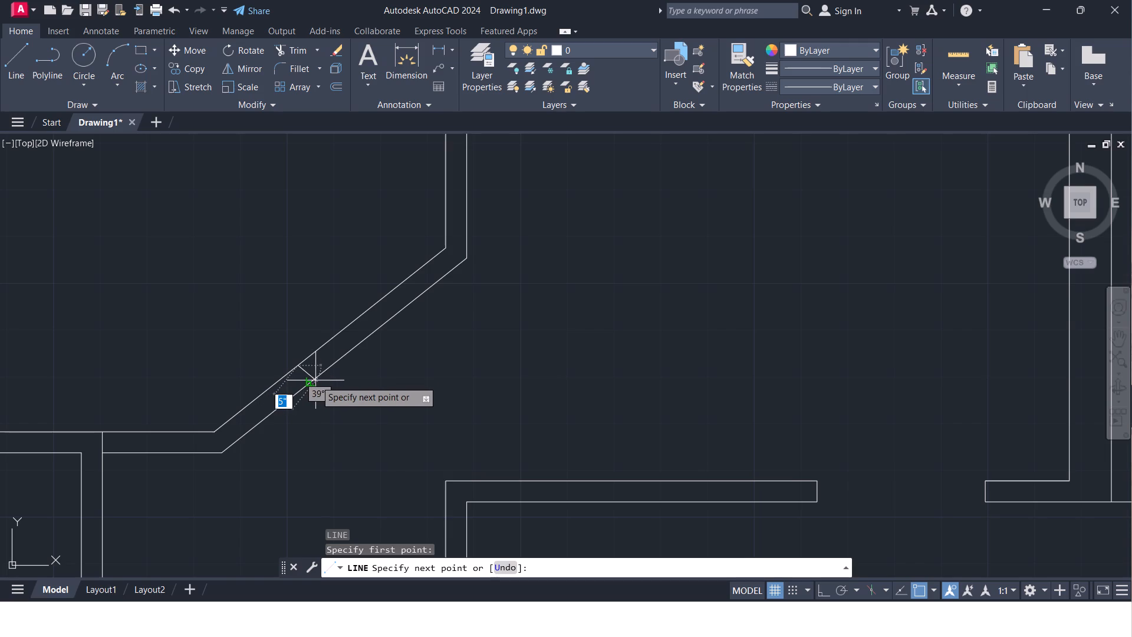
left_click(310, 380)
key("Escape")
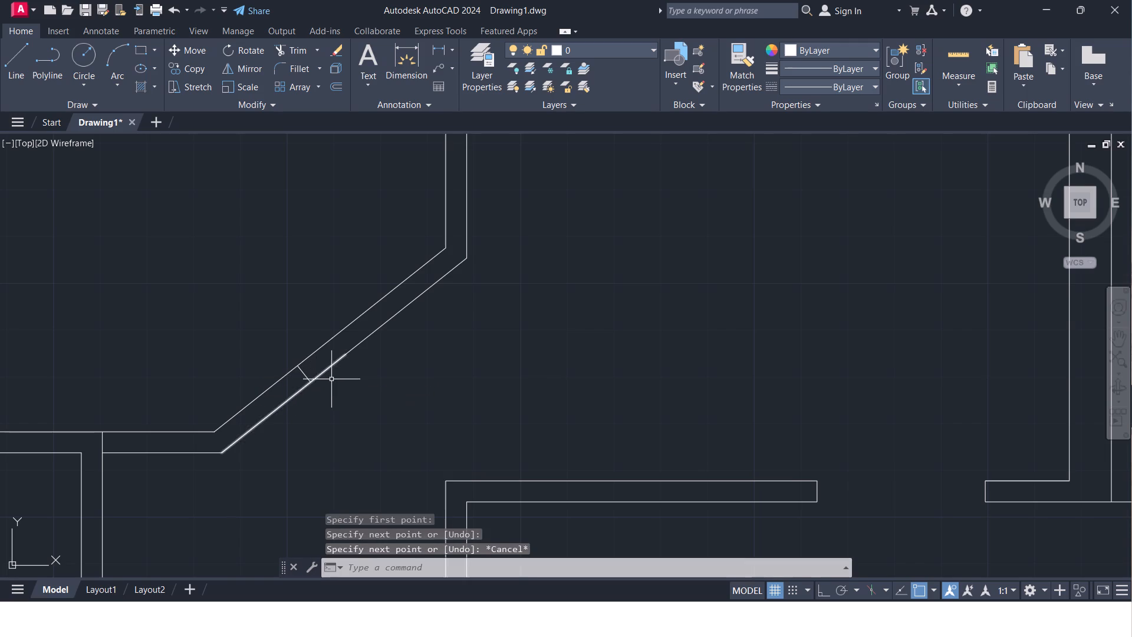
Offset the new door jamb line 2' along the angled wall toward the middle bedroom's east wall.
key("o")
key("Return")
key("Return")
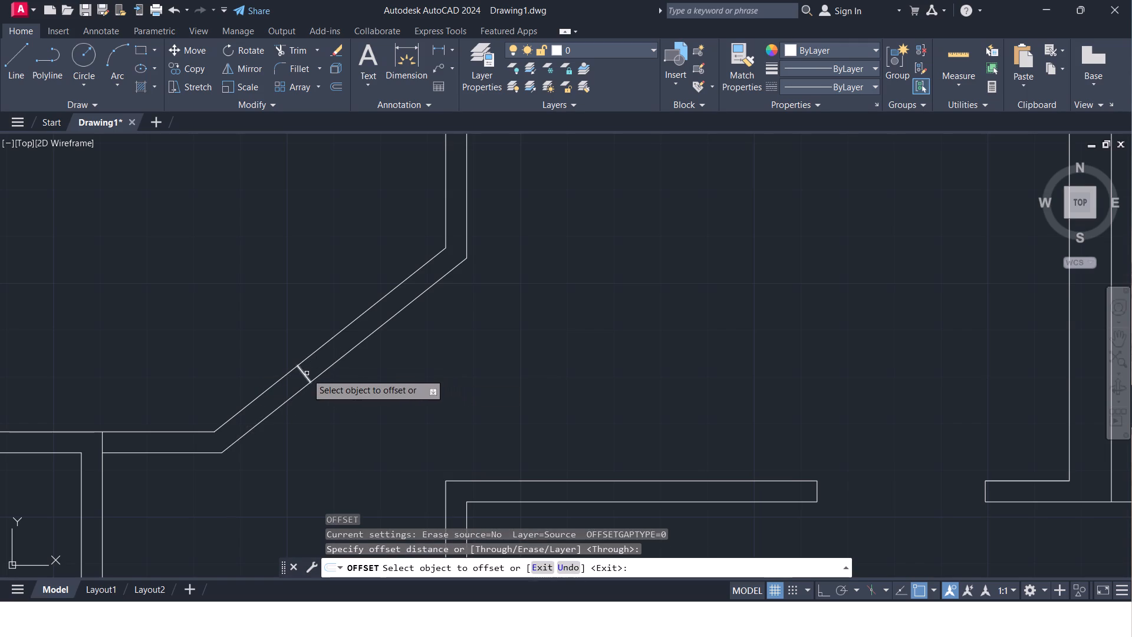
left_click(305, 373)
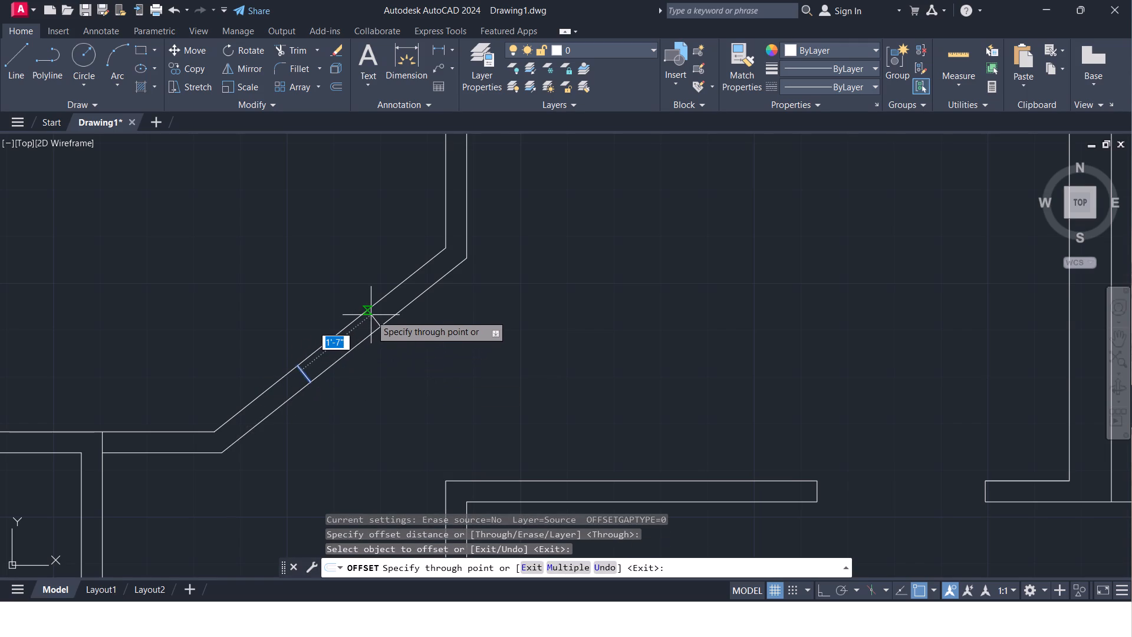
type("2'")
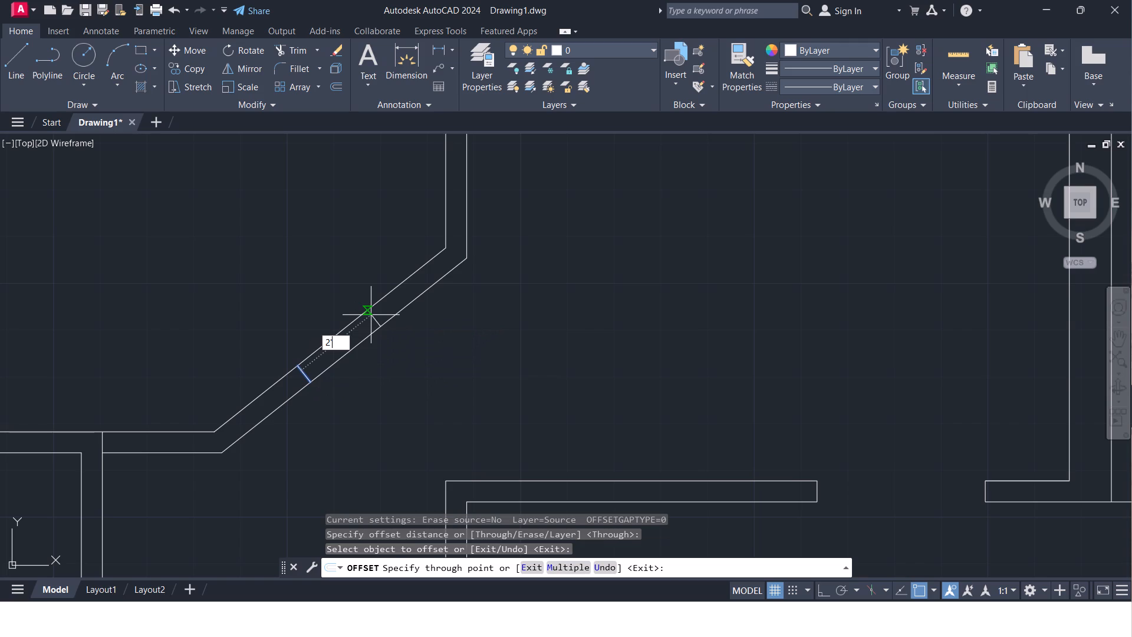
key("Return")
key("Escape")
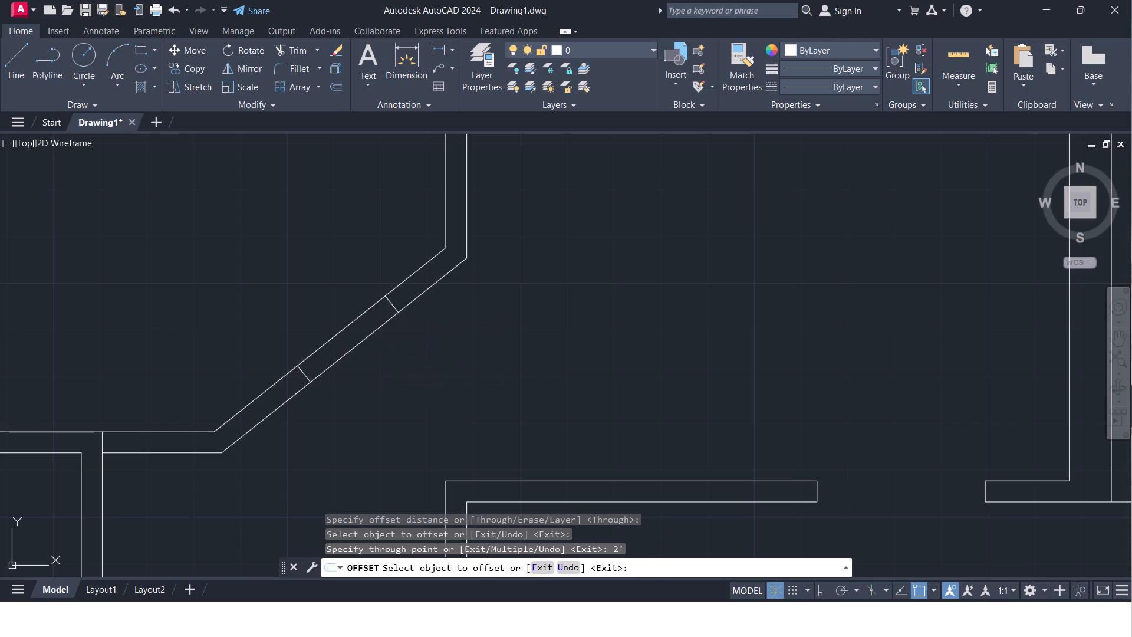
Trim both angled wall lines between the new jambs to clear the middle bedroom's door opening.
type("tr")
key("Return")
key("Return")
left_click(372, 371)
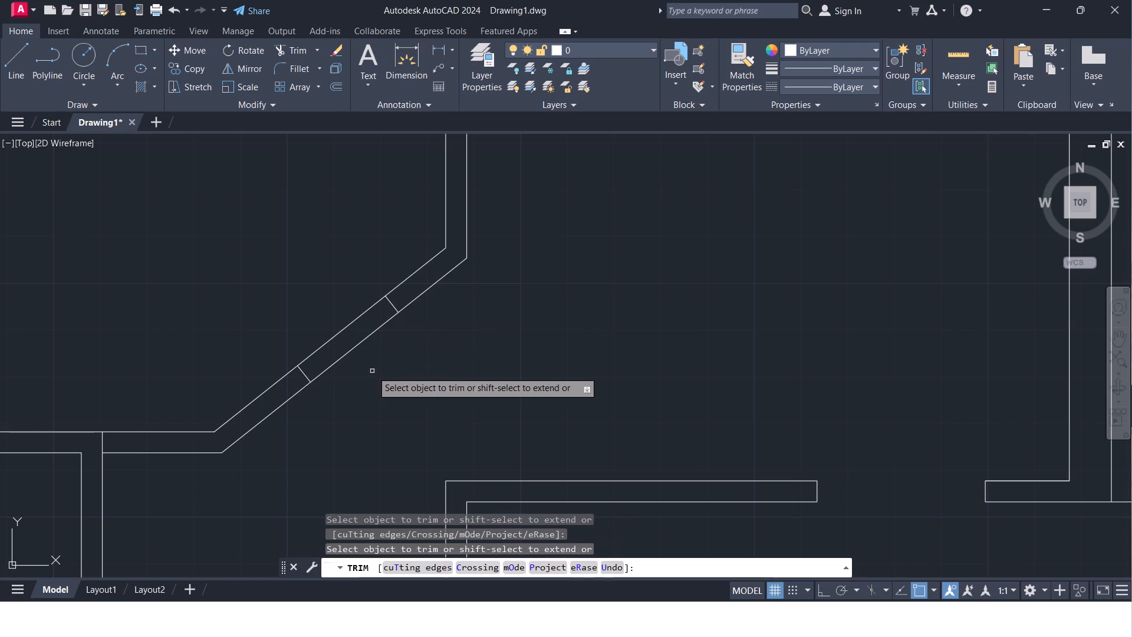
left_click(311, 286)
left_click(334, 377)
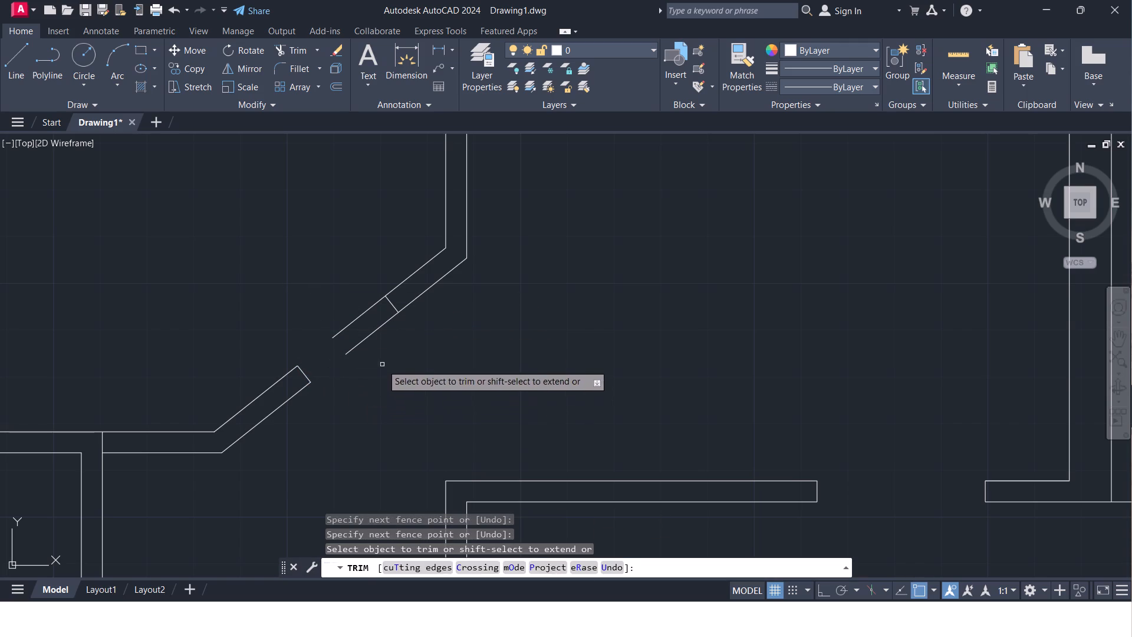
left_click(382, 365)
left_click(323, 284)
scroll(411, 370, "down", 2)
scroll(443, 411, "down", 1)
scroll(501, 411, "down", 1)
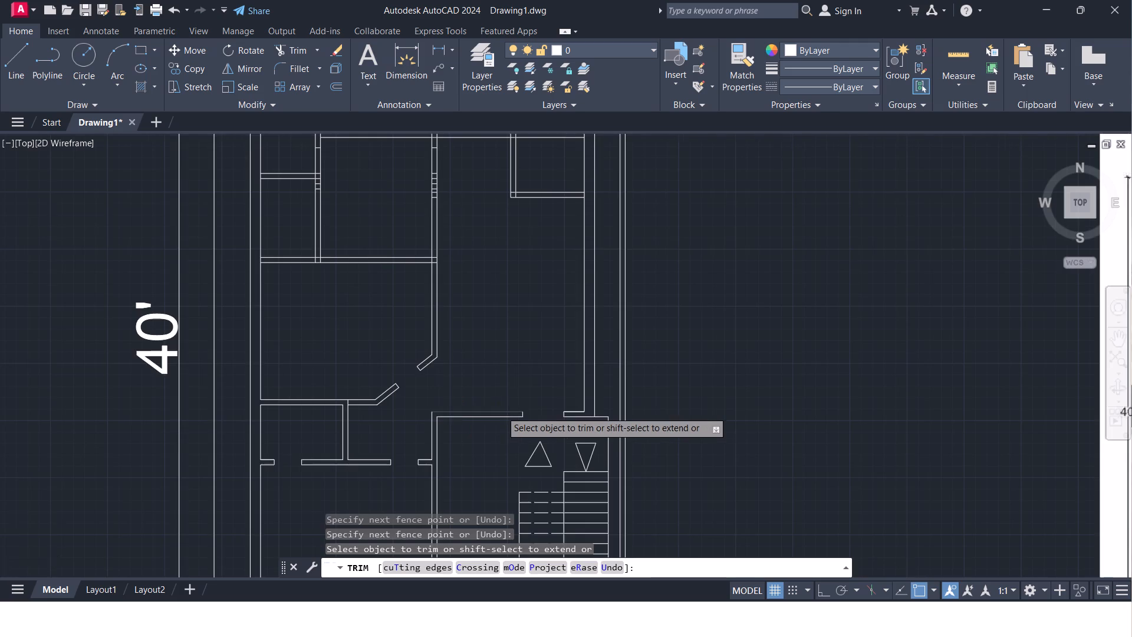
scroll(501, 388, "down", 1)
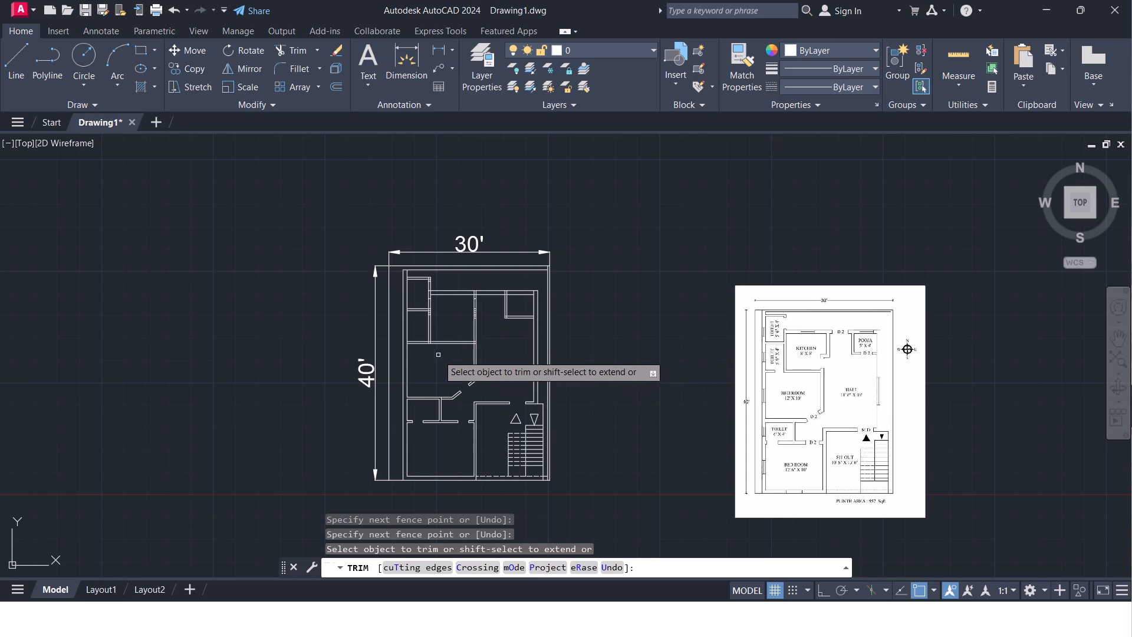
scroll(426, 347, "up", 2)
middle_click_drag(426, 347, 416, 372)
scroll(399, 397, "down", 1)
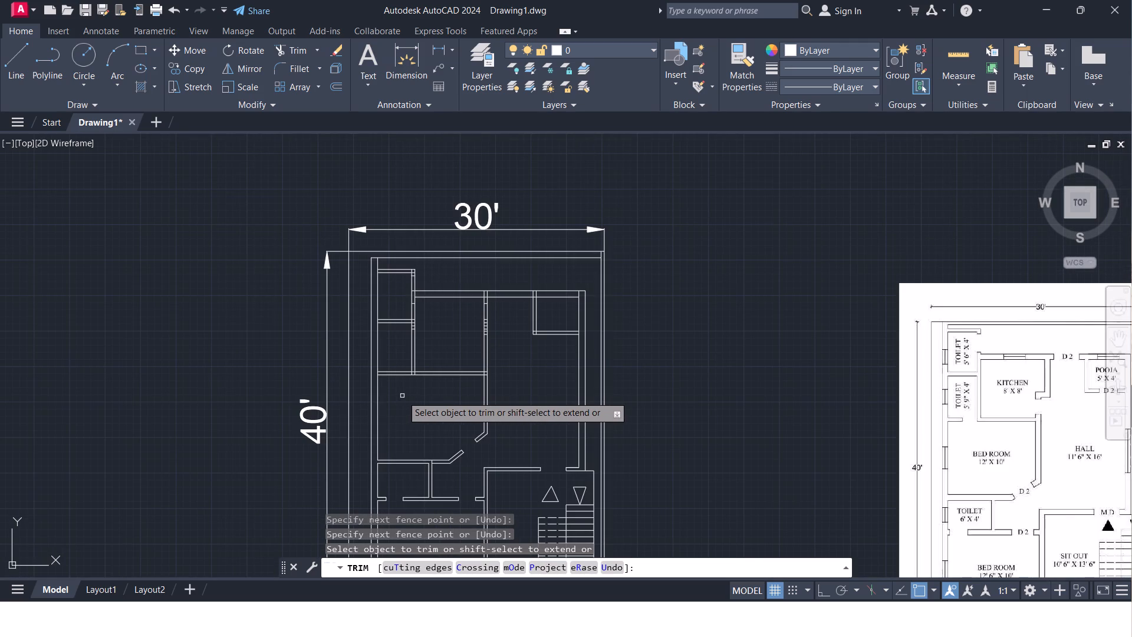
key("Escape")
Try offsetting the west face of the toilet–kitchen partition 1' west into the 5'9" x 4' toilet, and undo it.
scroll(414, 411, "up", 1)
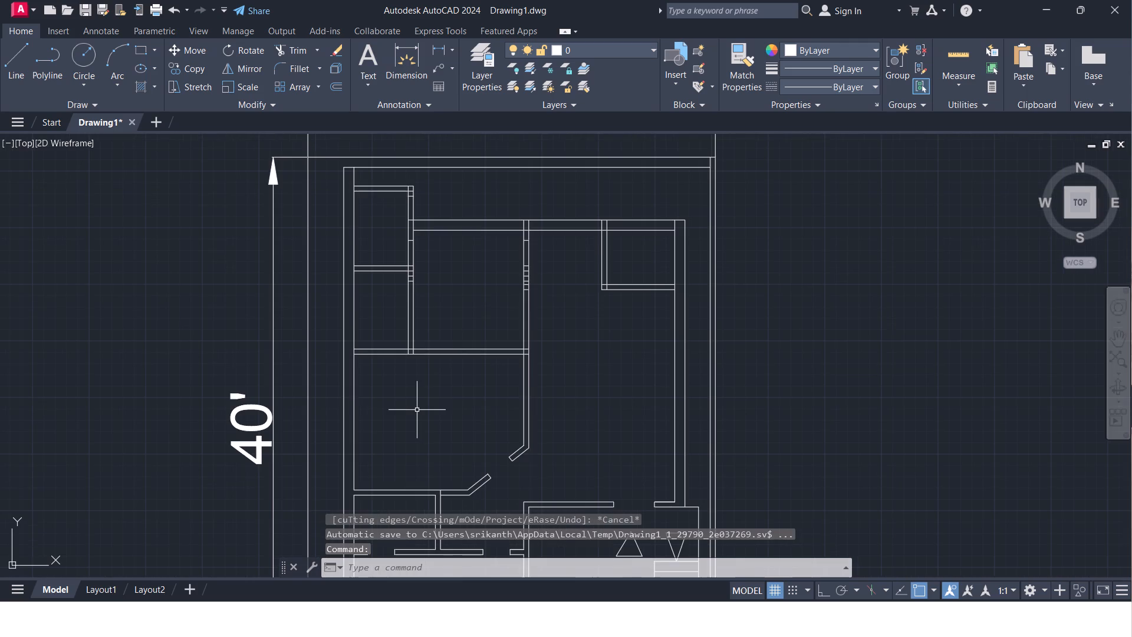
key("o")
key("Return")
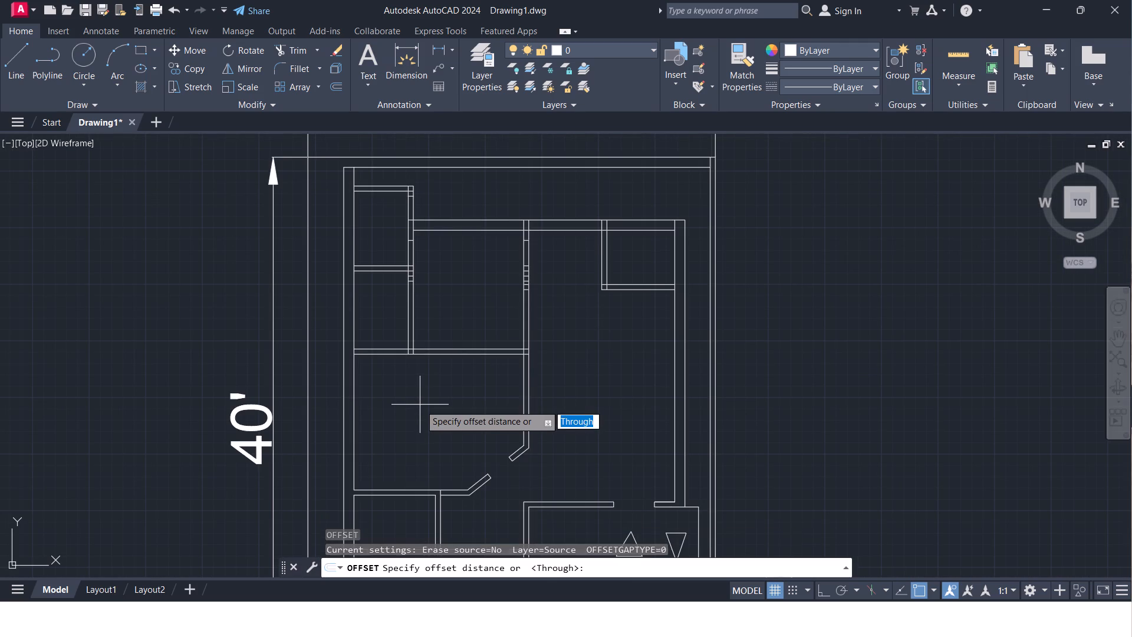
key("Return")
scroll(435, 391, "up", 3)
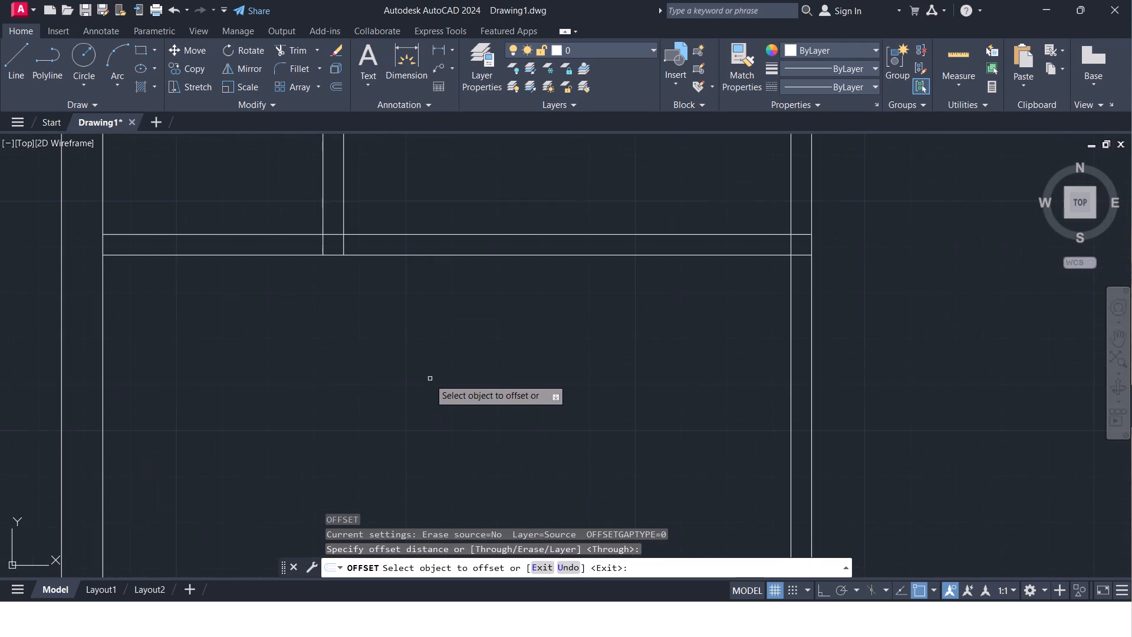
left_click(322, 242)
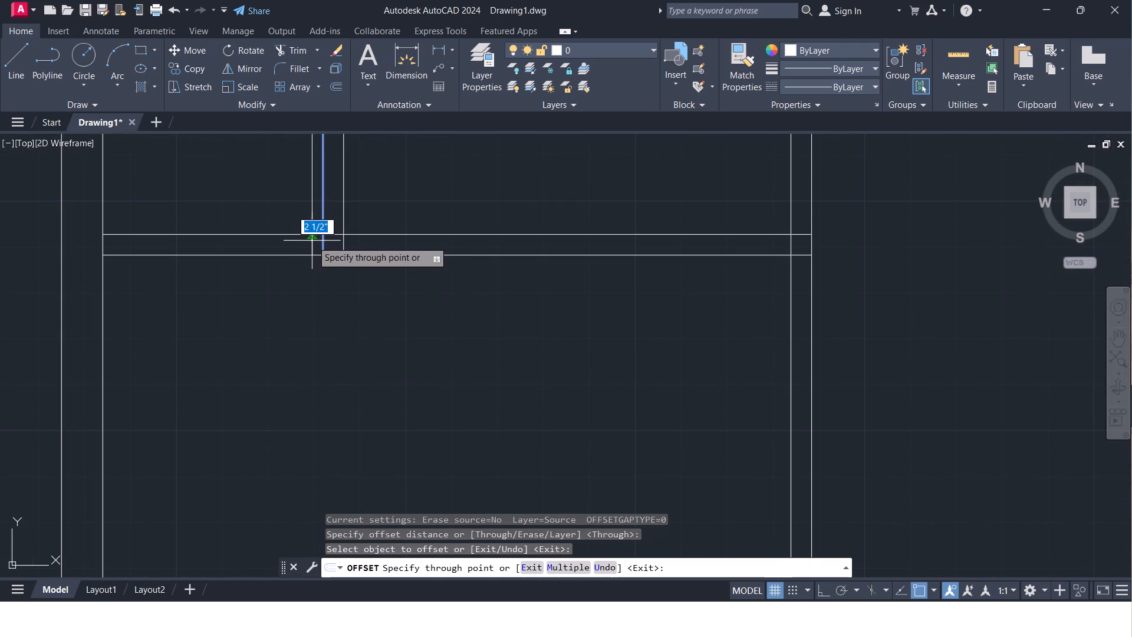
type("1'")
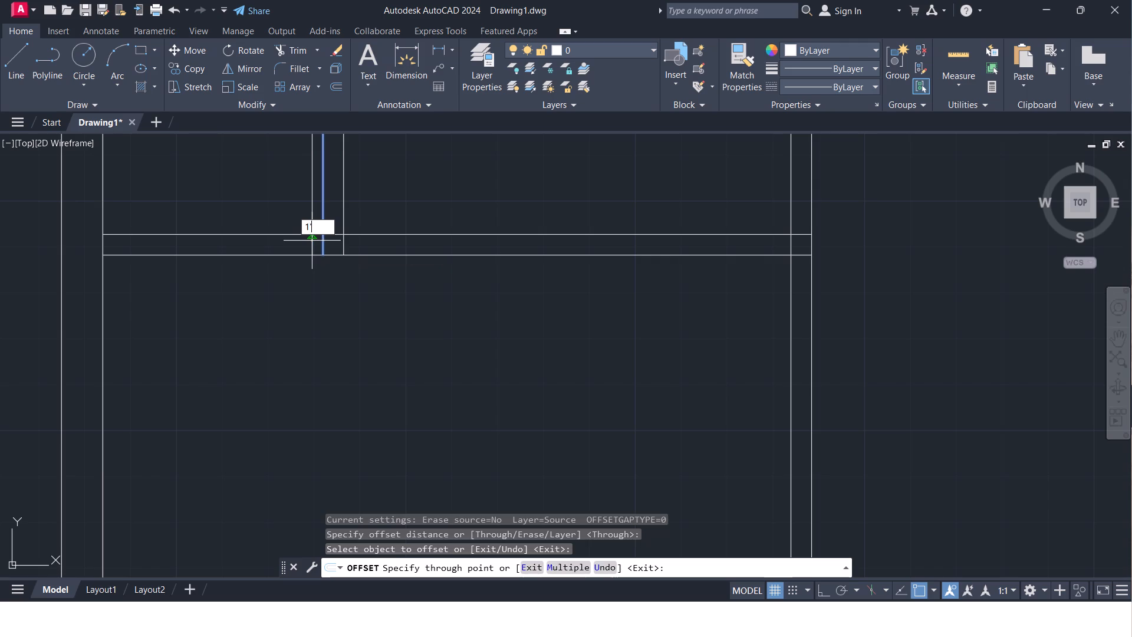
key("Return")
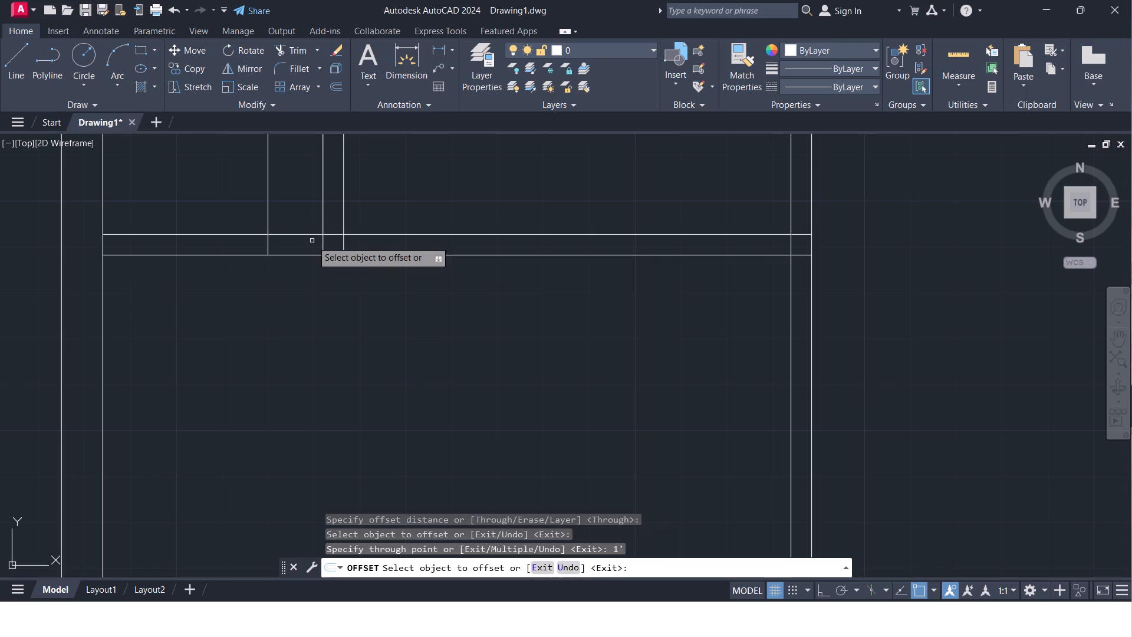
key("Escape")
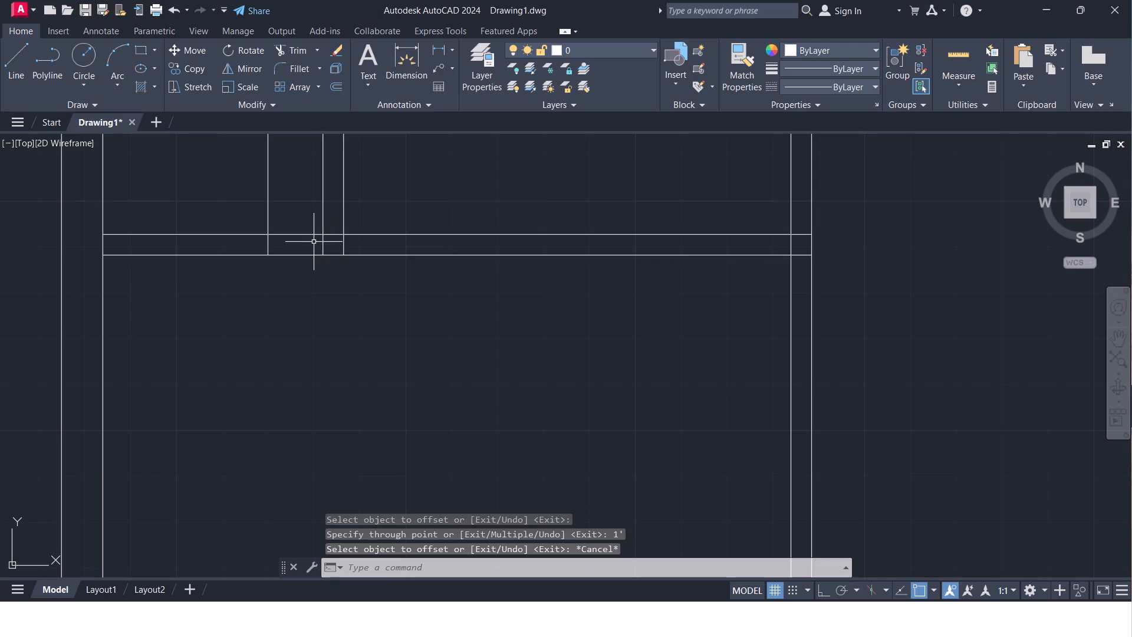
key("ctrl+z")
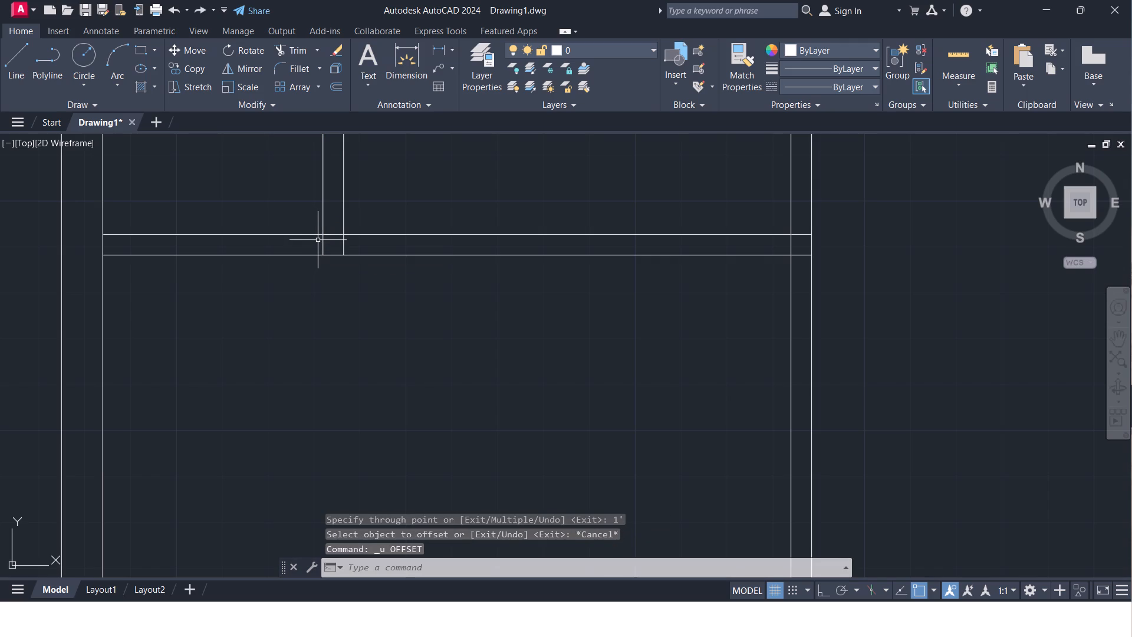
Offset the west face of the toilet–kitchen partition 6" west to mark the first jamb of the 5'9" x 4' toilet's door.
key("o")
key("Return")
key("Return")
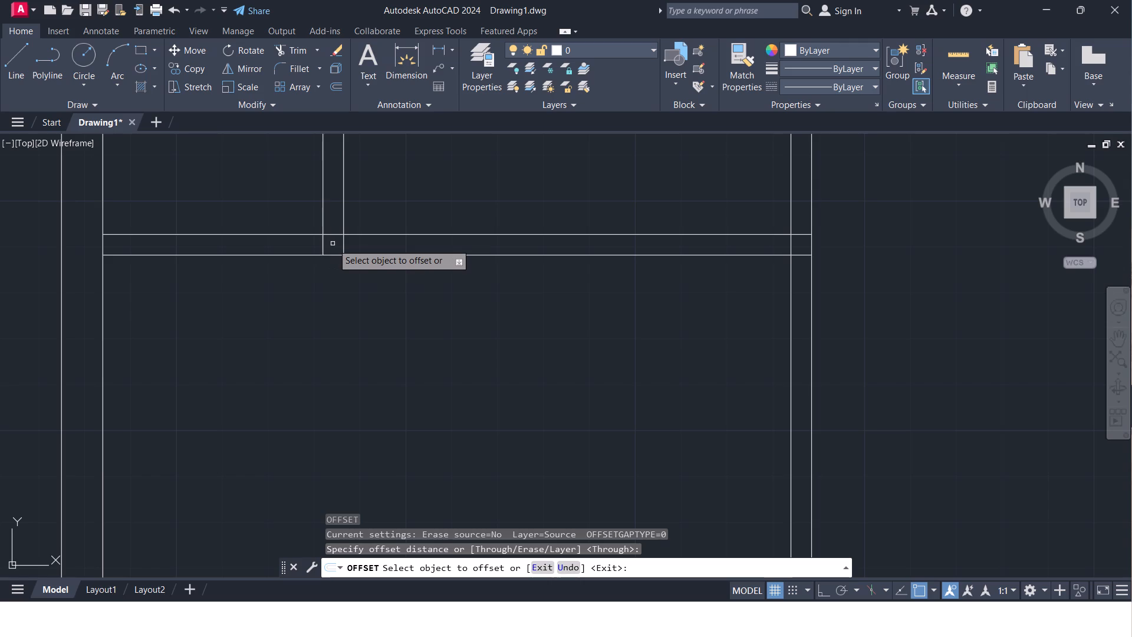
left_click(324, 242)
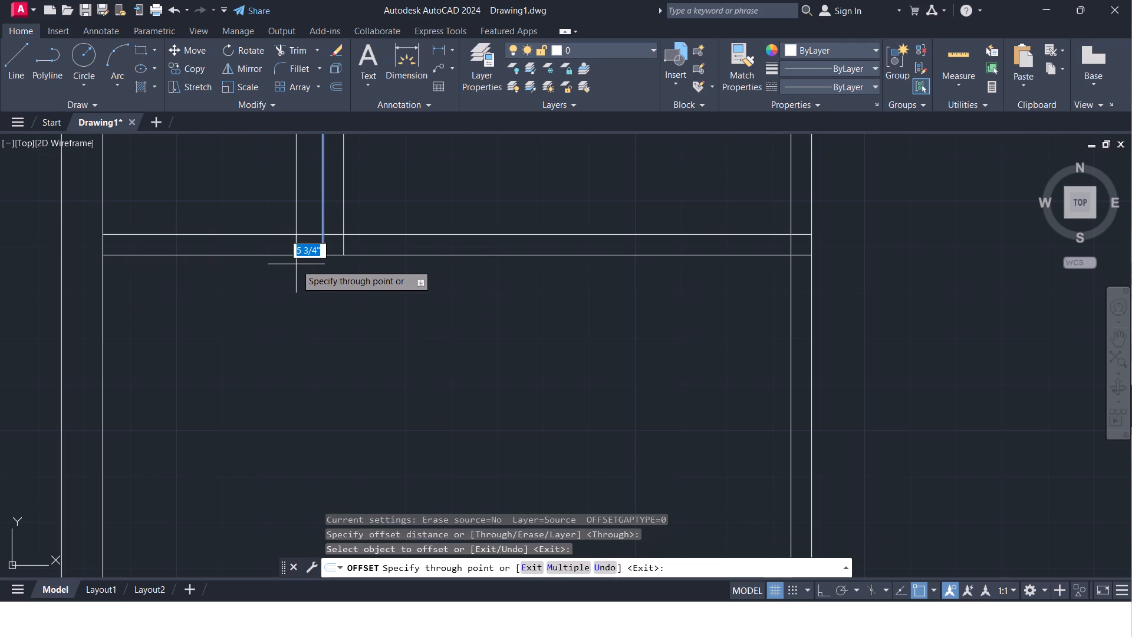
key("6")
key("shift+quotedbl")
key("Return")
Offset the first toilet door jamb line 2' west to mark the opposite jamb.
scroll(272, 275, "down", 3)
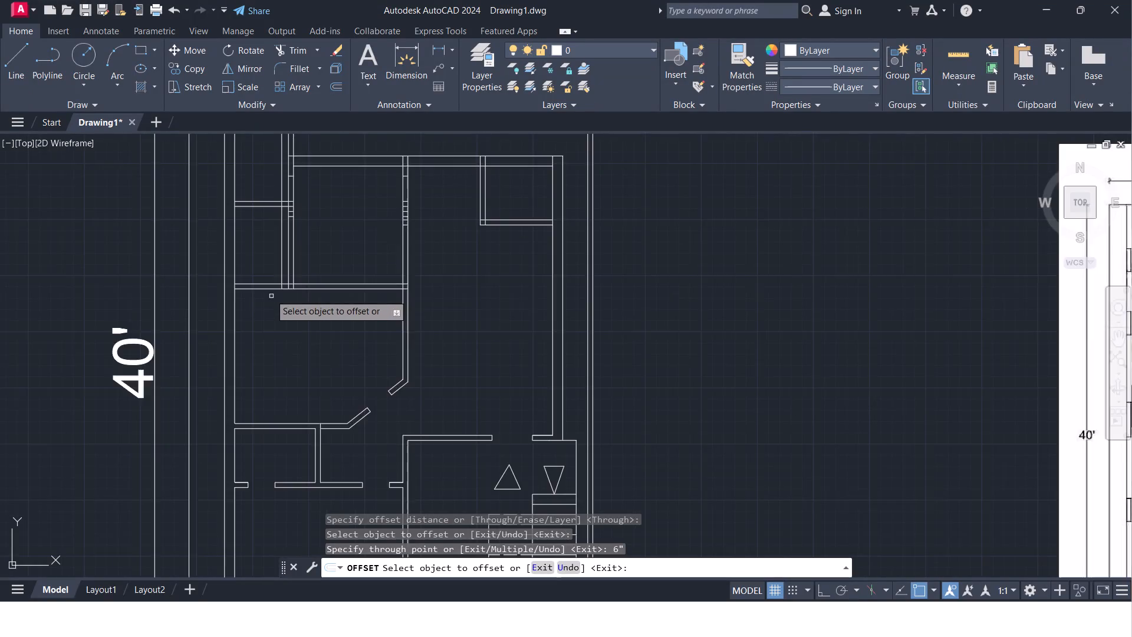
scroll(259, 278, "up", 2)
left_click(314, 298)
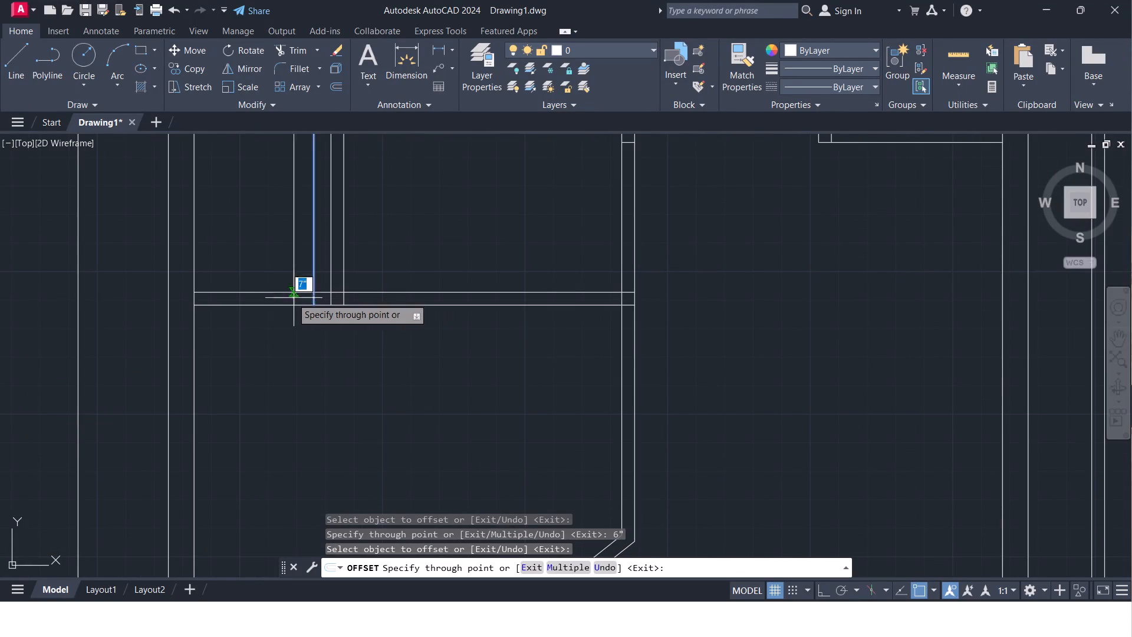
type("2'")
key("Return")
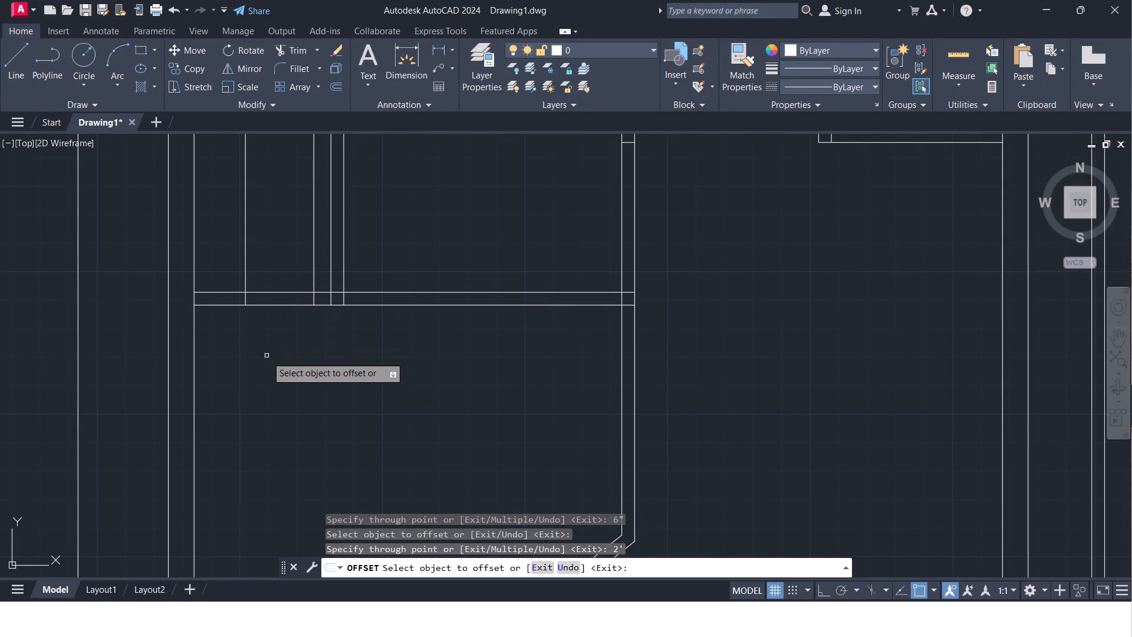
key("Escape")
Trim the toilet's south wall lines between the jambs and the excess jamb lines north of that wall, forming the door opening.
key("t")
key("r")
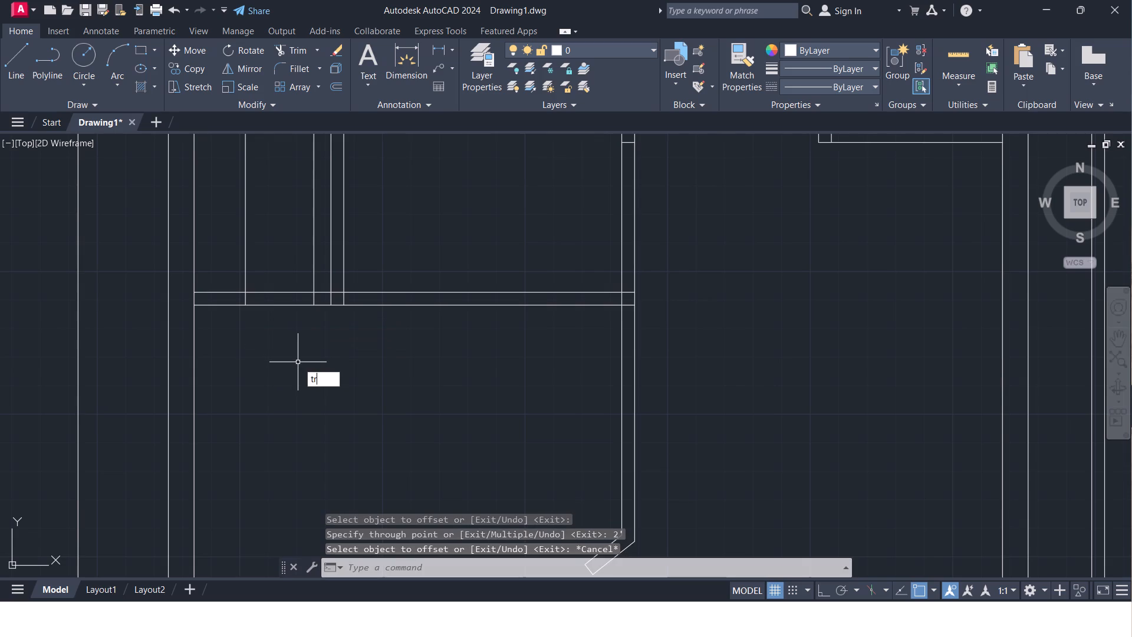
key("Return")
key("Return")
left_click(283, 326)
left_click(276, 287)
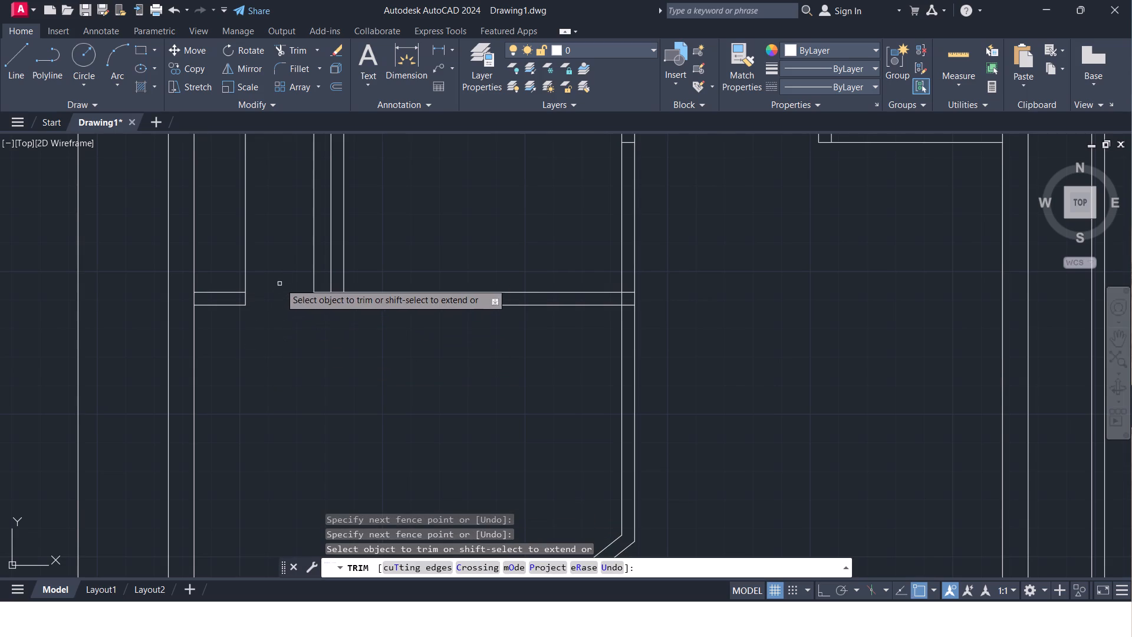
left_click_drag(325, 257, 328, 262)
left_click(244, 253)
Trim the outer west wall's inner line where the toilet's south wall joins it.
scroll(250, 276, "down", 2)
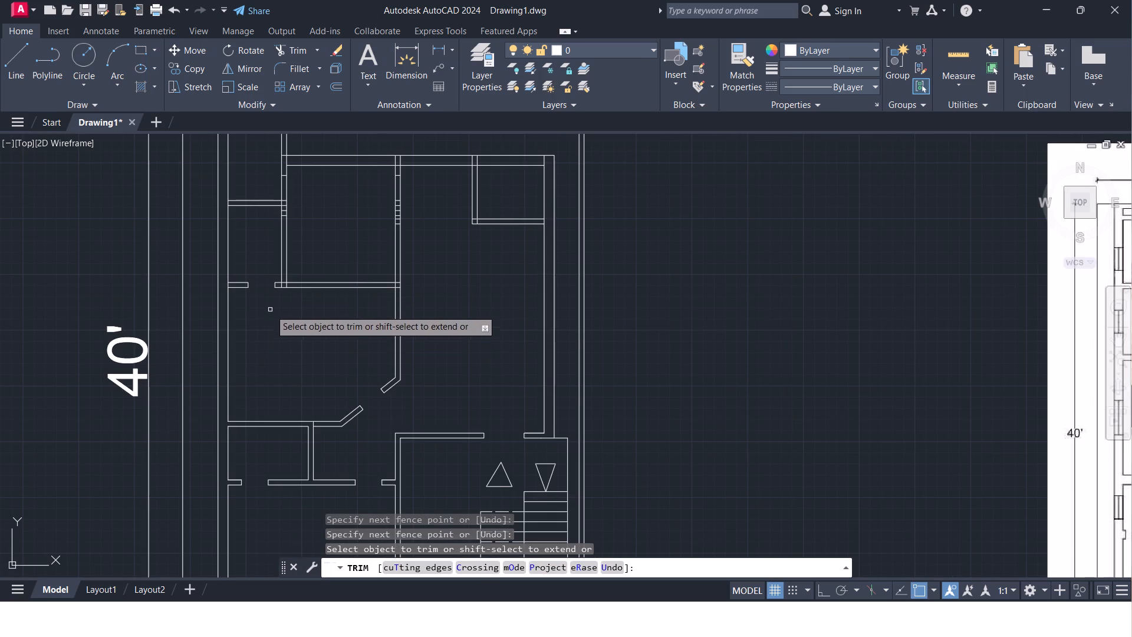
middle_click_drag(270, 310, 186, 333)
scroll(189, 295, "up", 3)
middle_click_drag(65, 393, 97, 399)
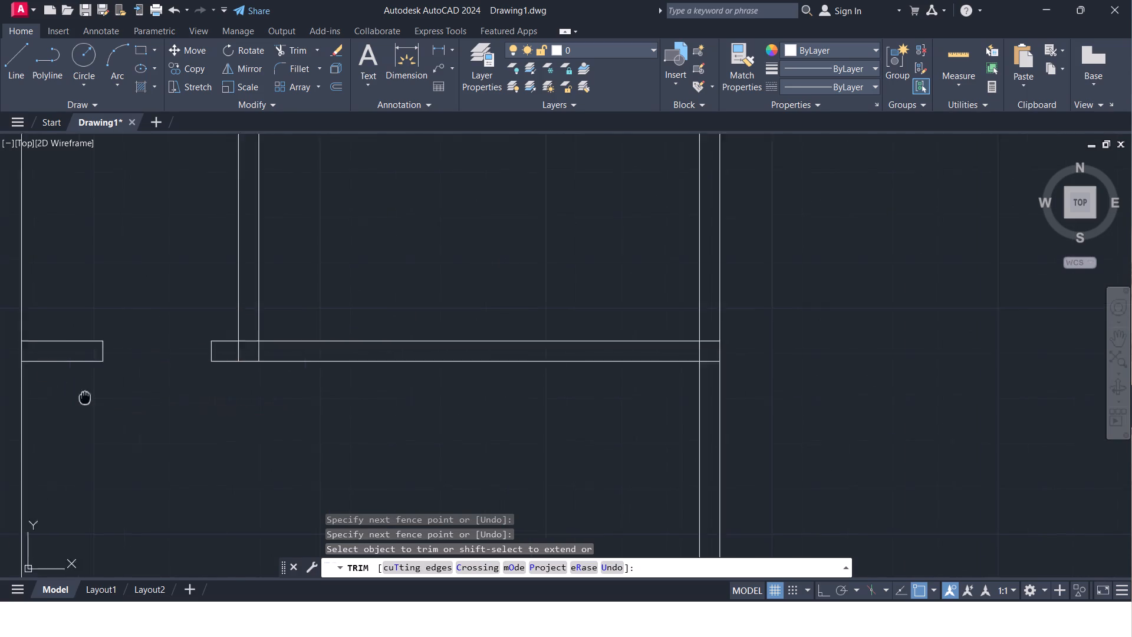
middle_click_drag(97, 399, 197, 402)
scroll(137, 373, "up", 2)
left_click(153, 346)
left_click(52, 304)
scroll(121, 323, "down", 3)
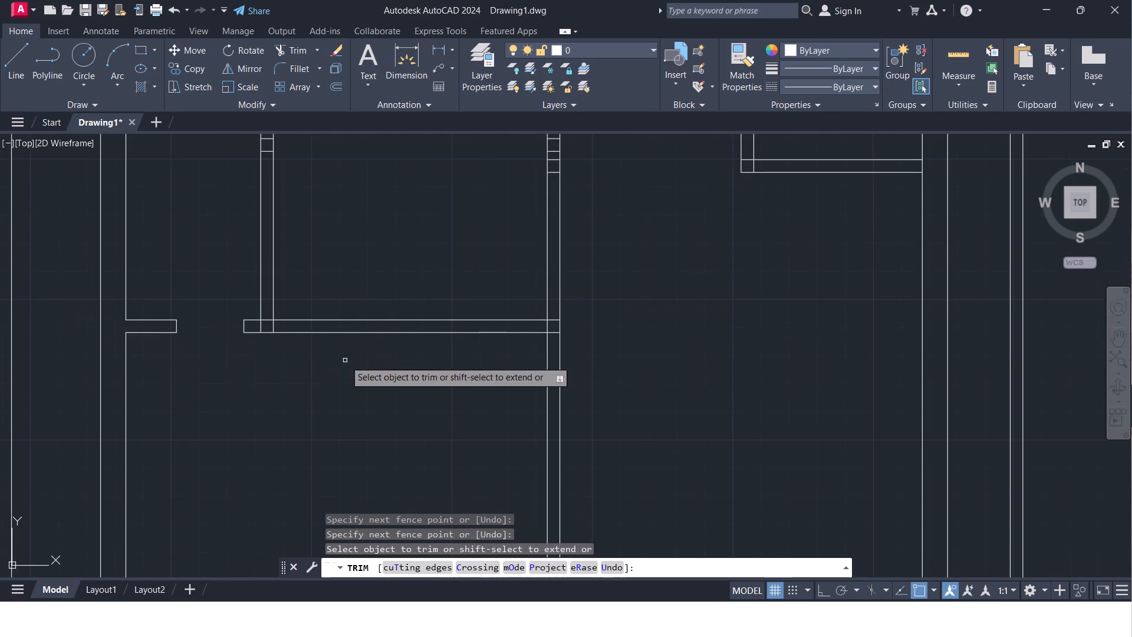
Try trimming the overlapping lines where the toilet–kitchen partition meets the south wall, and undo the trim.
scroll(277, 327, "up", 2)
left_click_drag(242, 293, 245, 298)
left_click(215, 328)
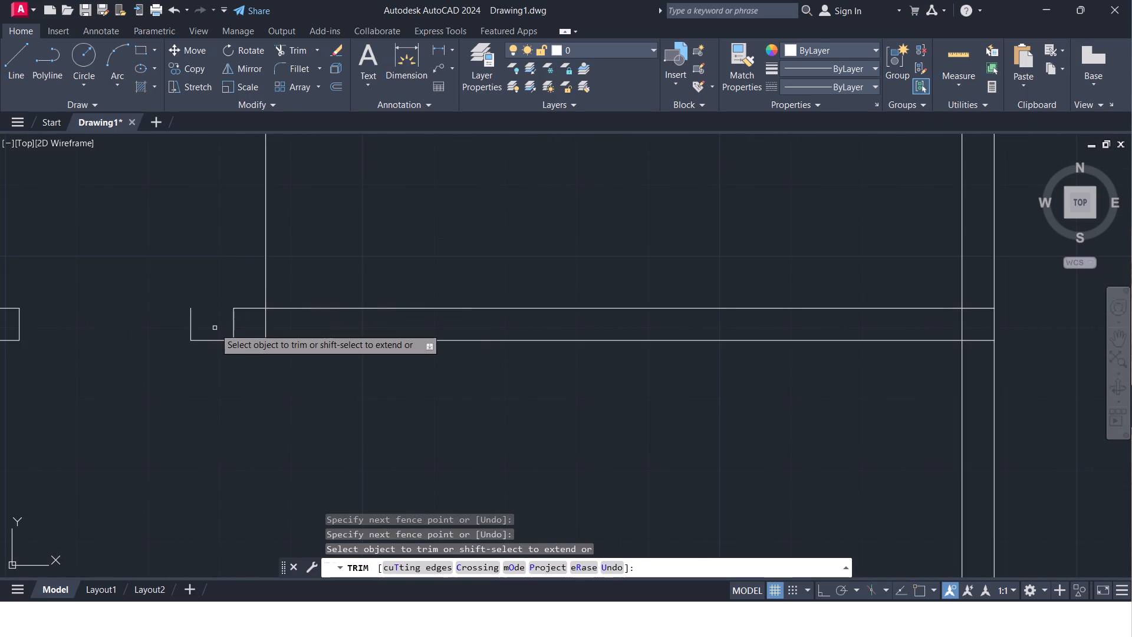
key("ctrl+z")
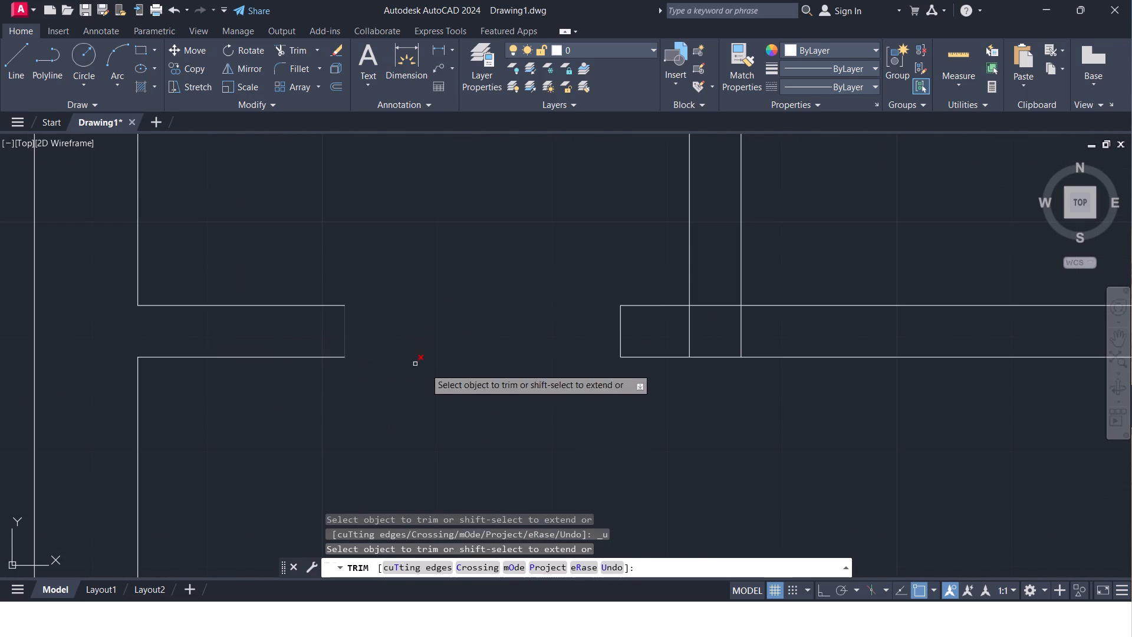
Trim the overlapping lines inside the junction of the toilet–kitchen partition and the middle bedroom's north wall.
left_click(713, 298)
left_click(713, 331)
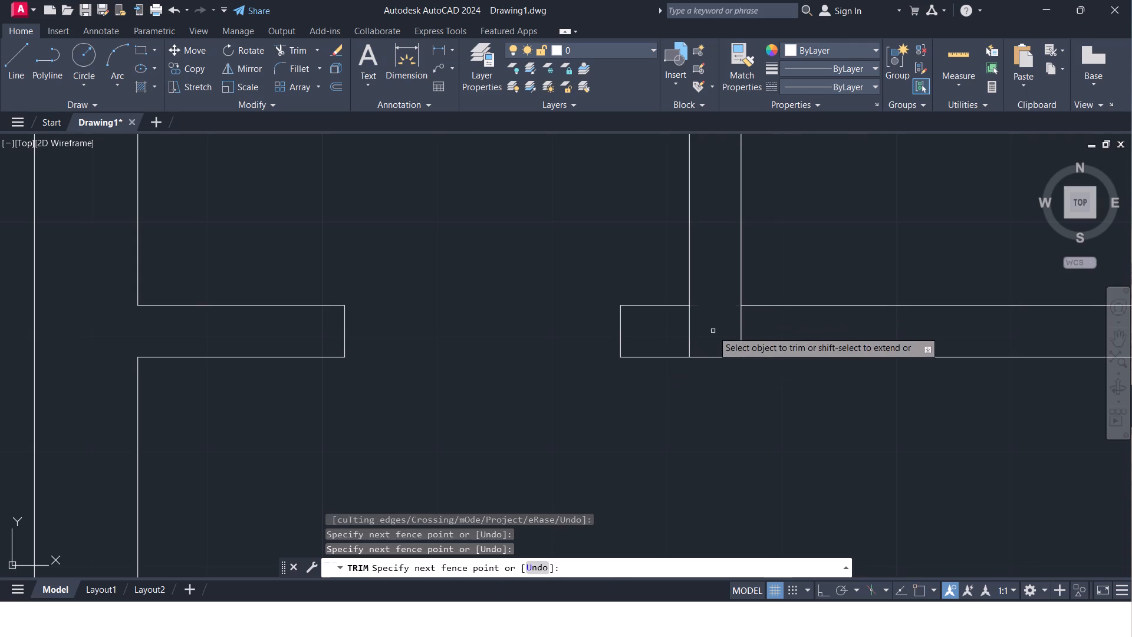
left_click(706, 336)
left_click(649, 335)
left_click(753, 329)
left_click(728, 333)
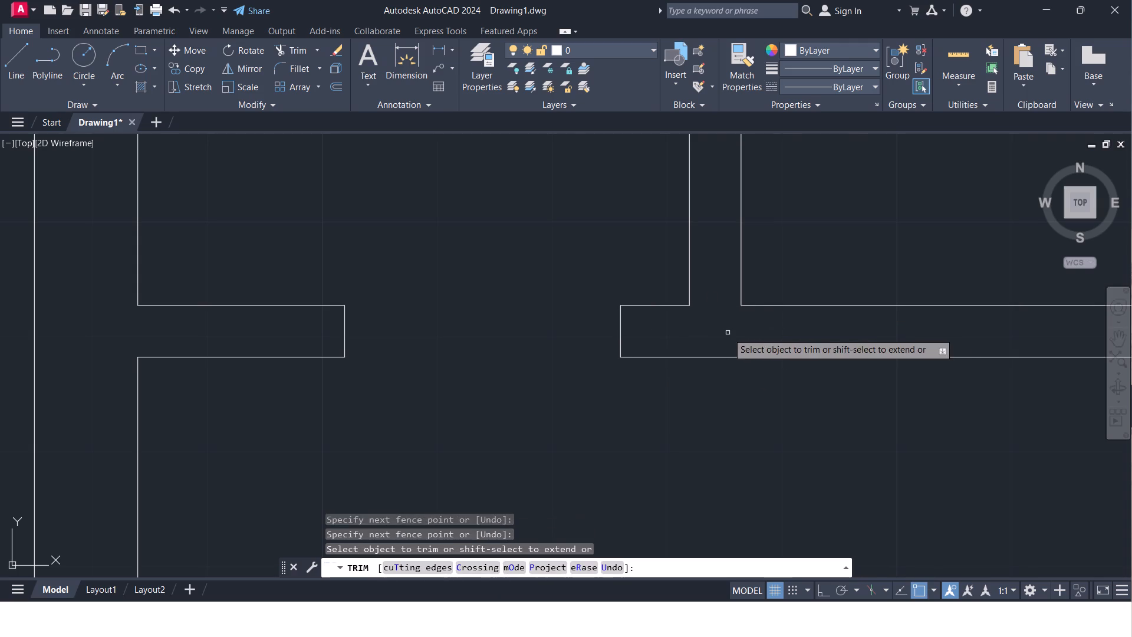
Trim the outer west wall's inner line where the wall between the two upper toilets joins it.
scroll(729, 337, "down", 3)
middle_click_drag(742, 432, 526, 487)
middle_click_drag(531, 245, 531, 281)
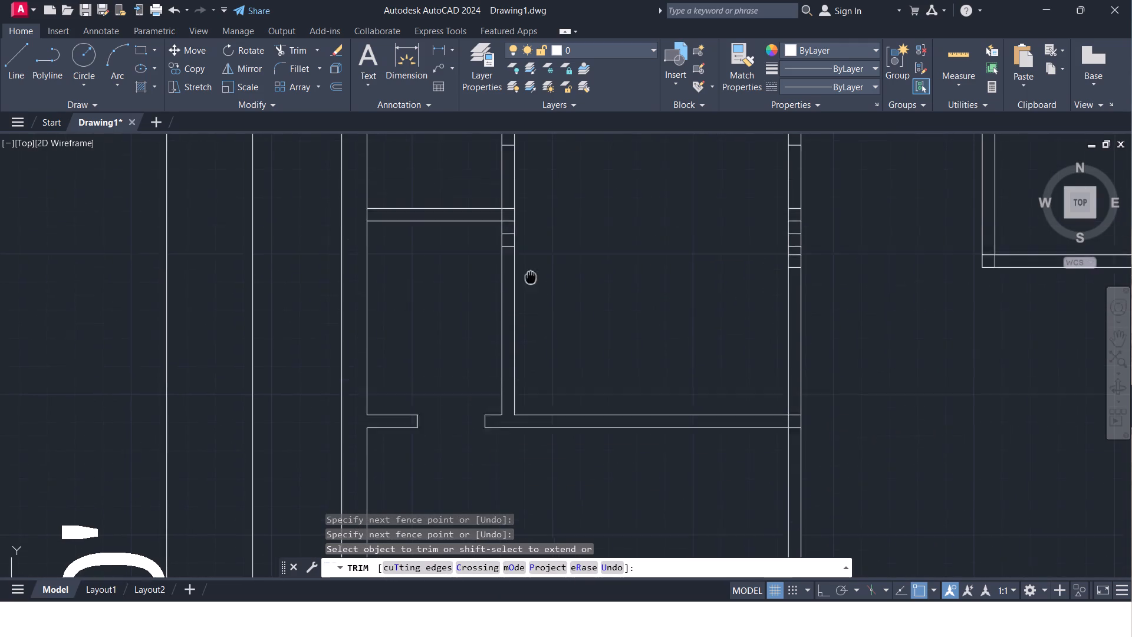
middle_click_drag(531, 281, 495, 387)
scroll(292, 331, "up", 2)
left_click(402, 321)
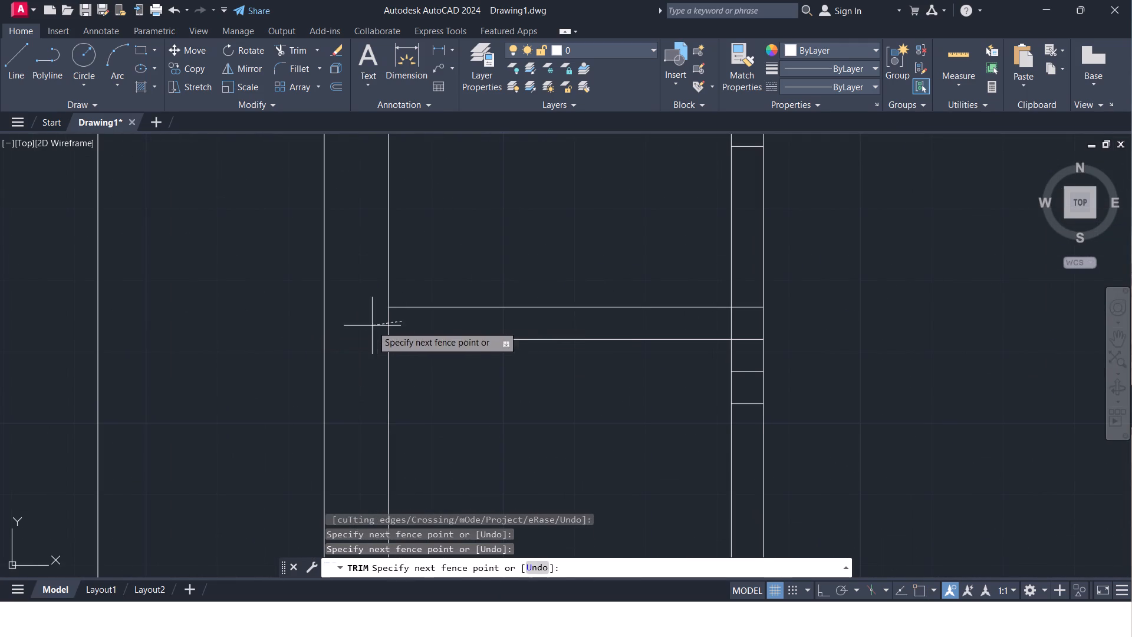
left_click(362, 326)
Trim the junction of the wall between the two upper toilets with their east wall, including the two stray cross lines just south.
left_click(745, 418)
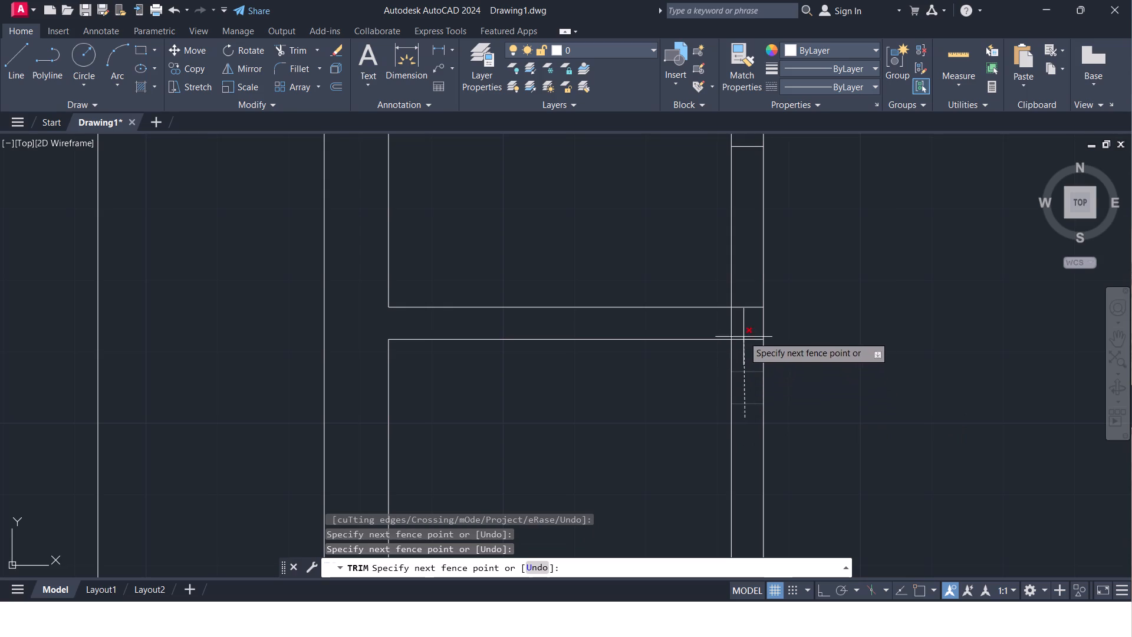
left_click(749, 305)
left_click(740, 325)
left_click(712, 324)
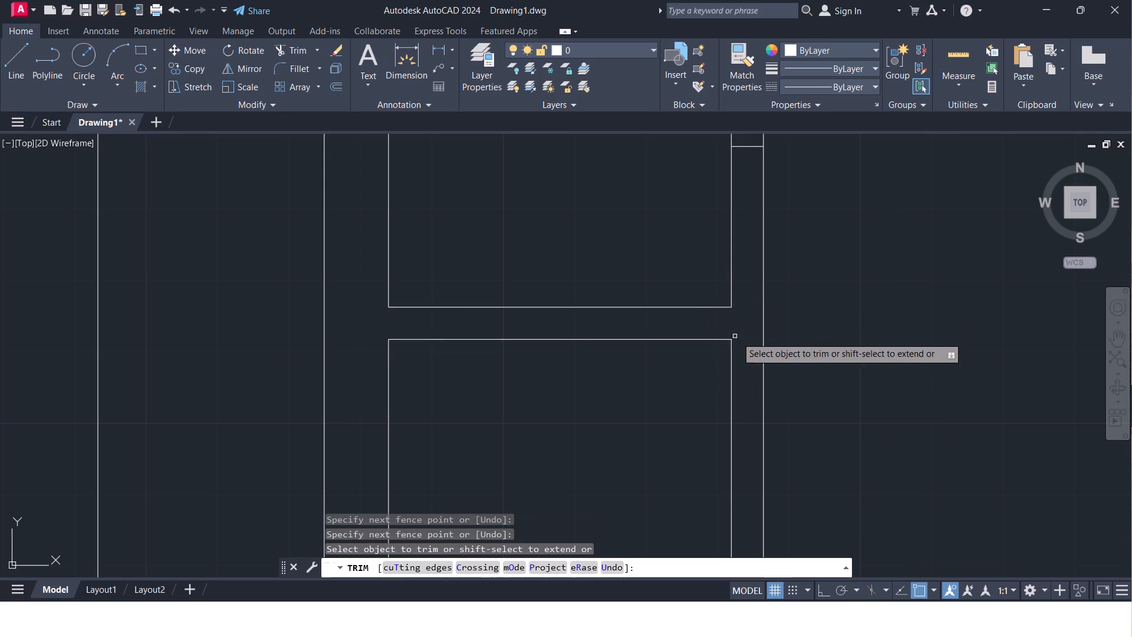
Trim the overlapping lines where the kitchen's south wall meets the east wall shared by the kitchen and middle bedroom.
scroll(741, 347, "down", 2)
middle_click_drag(806, 397, 445, 291)
scroll(463, 311, "down", 1)
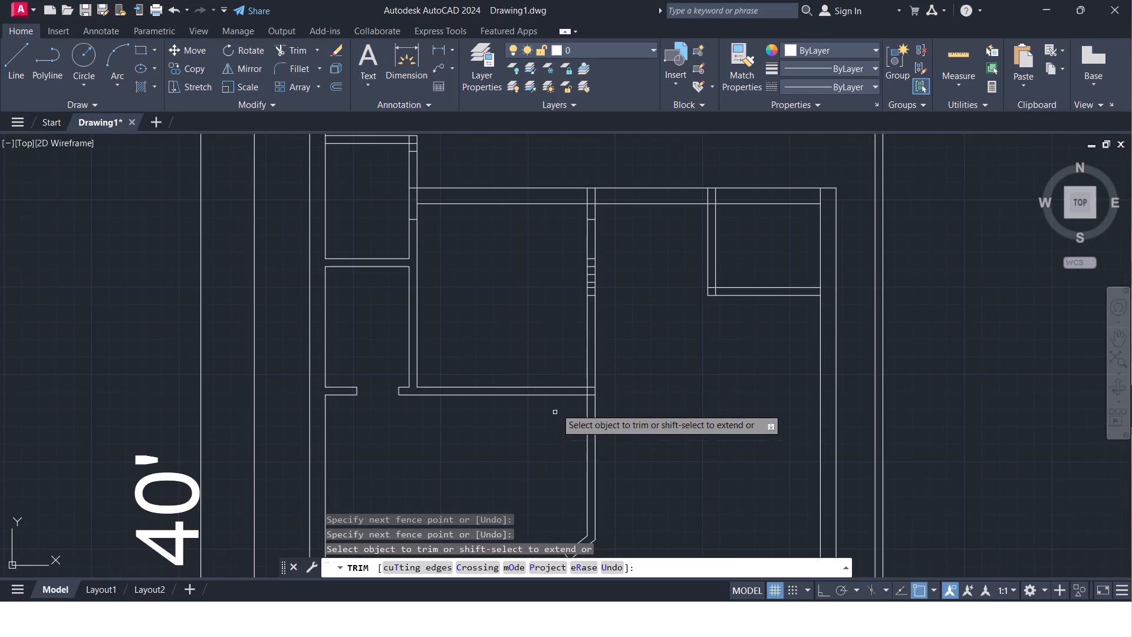
scroll(588, 384, "up", 2)
left_click(593, 385)
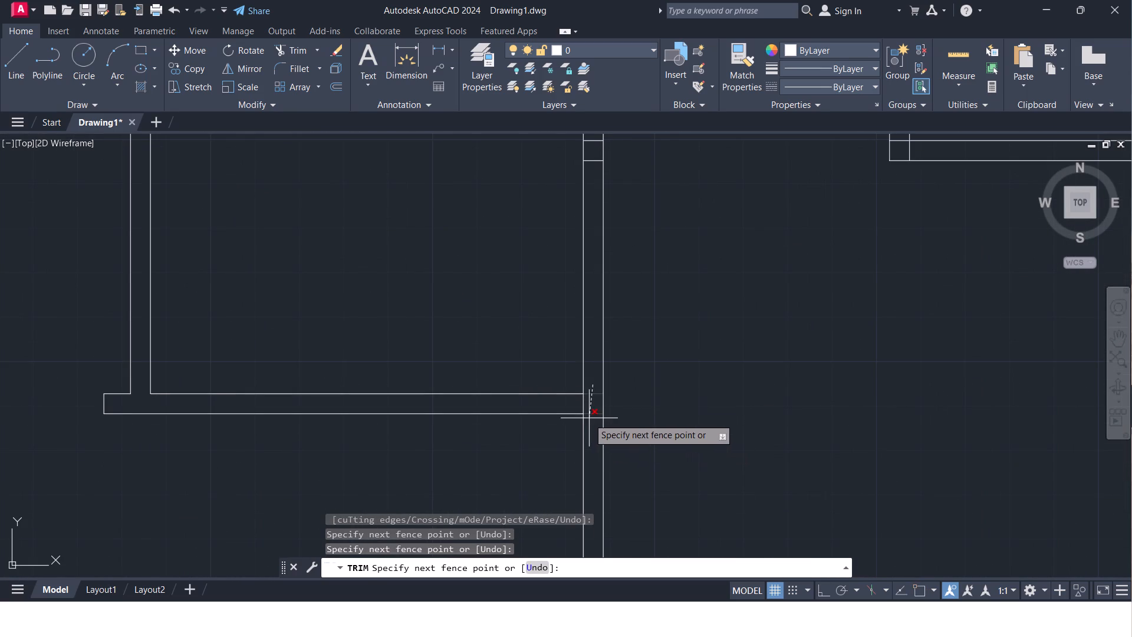
left_click(589, 422)
left_click(588, 405)
left_click(579, 403)
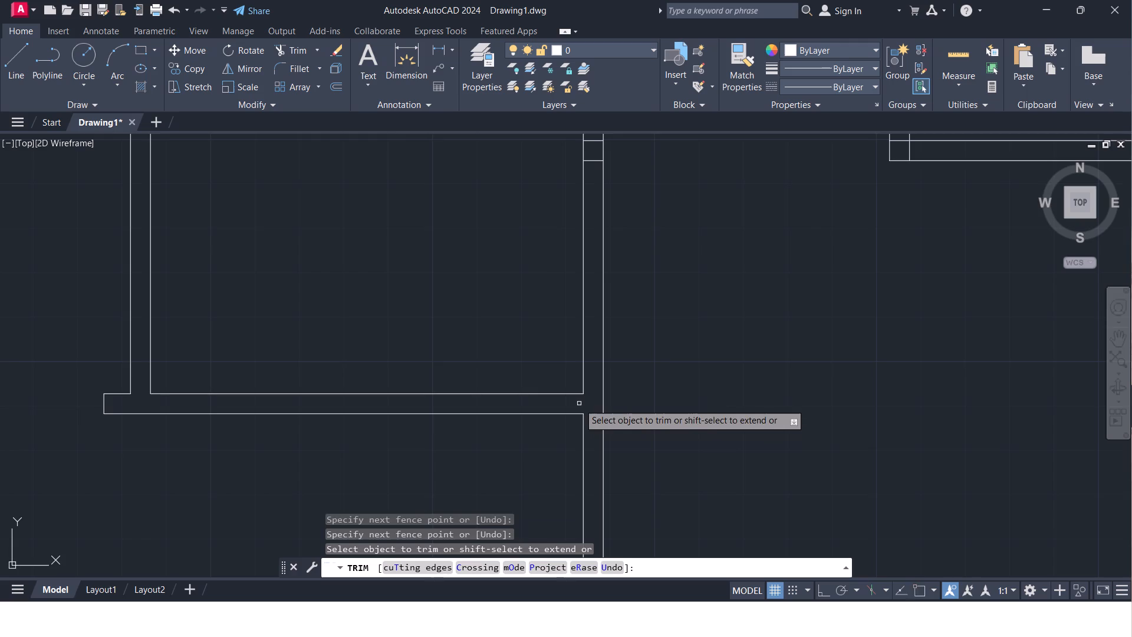
Compare the drawn toilet, kitchen and hall walls with the reference floor plan image to check the remaining openings.
scroll(588, 399, "down", 3)
middle_click_drag(624, 425, 563, 367)
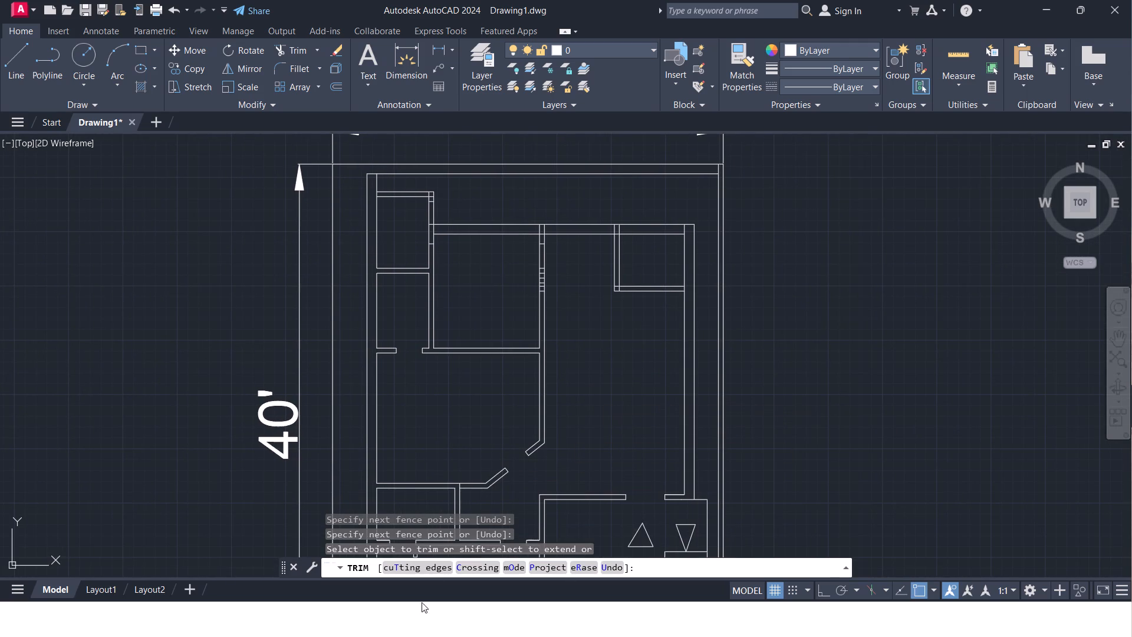
scroll(672, 451, "down", 2)
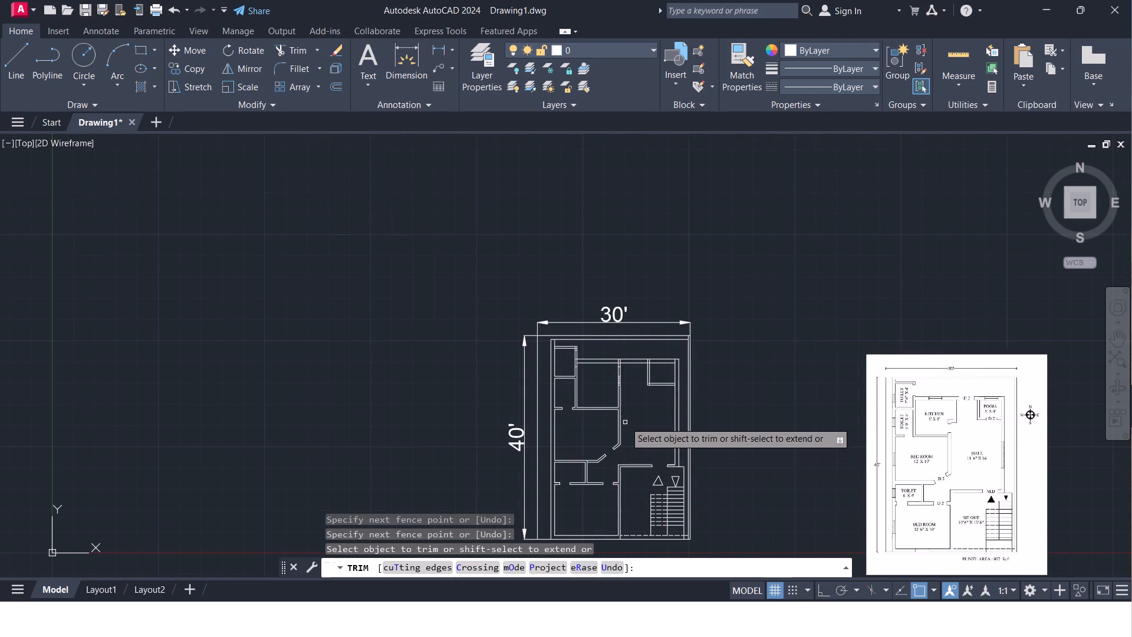
scroll(621, 407, "up", 1)
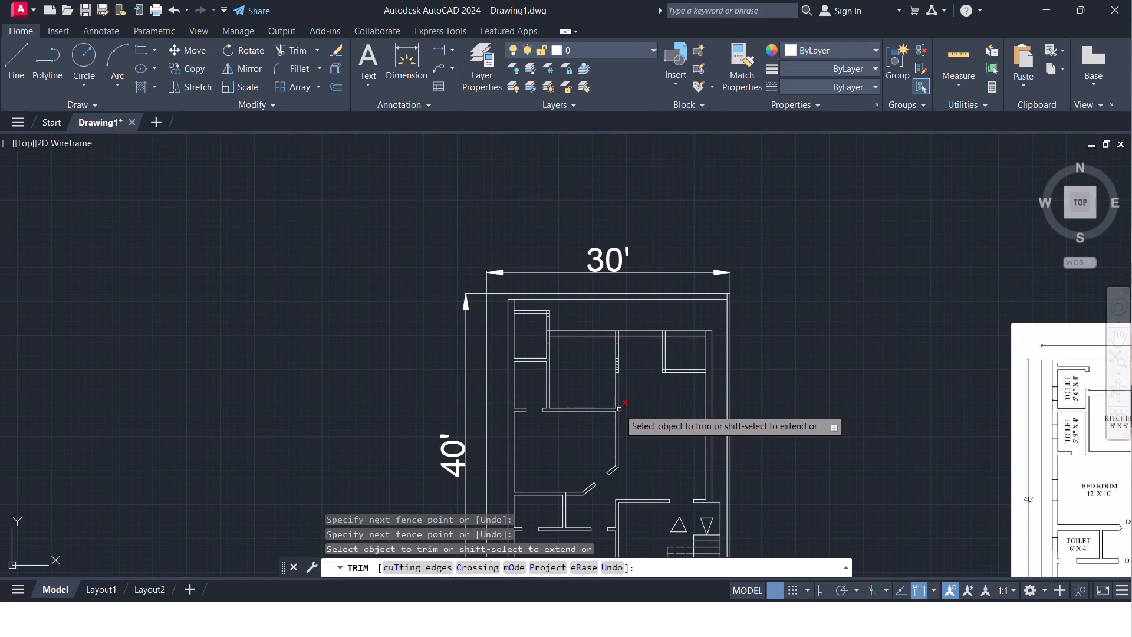
scroll(578, 453, "up", 1)
middle_click_drag(580, 452, 450, 441)
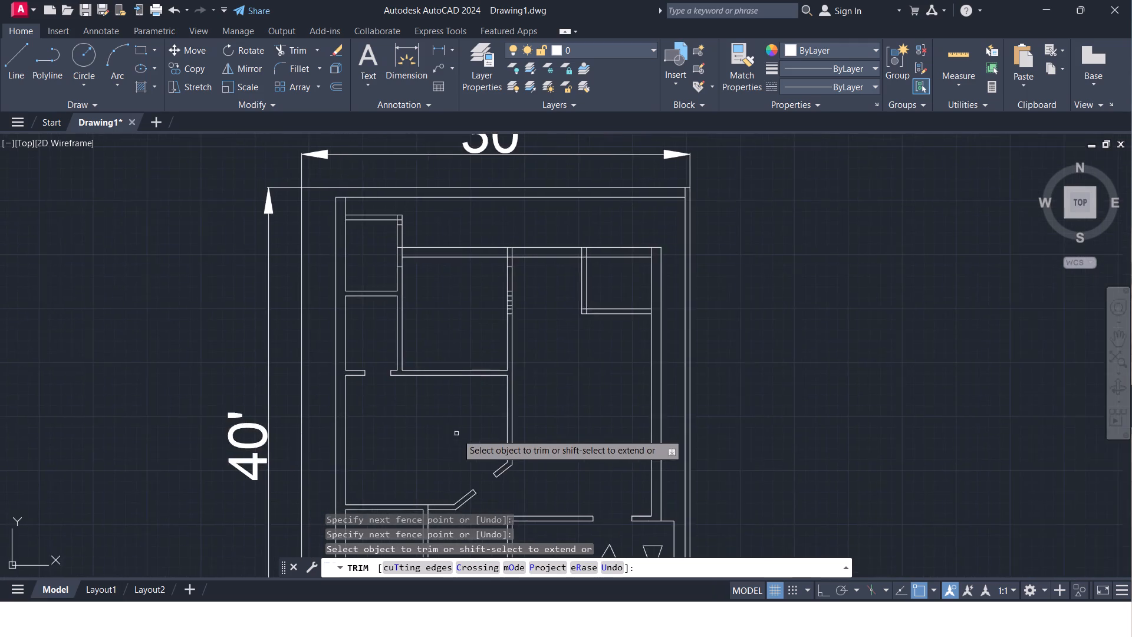
scroll(460, 431, "down", 2)
scroll(508, 425, "up", 1)
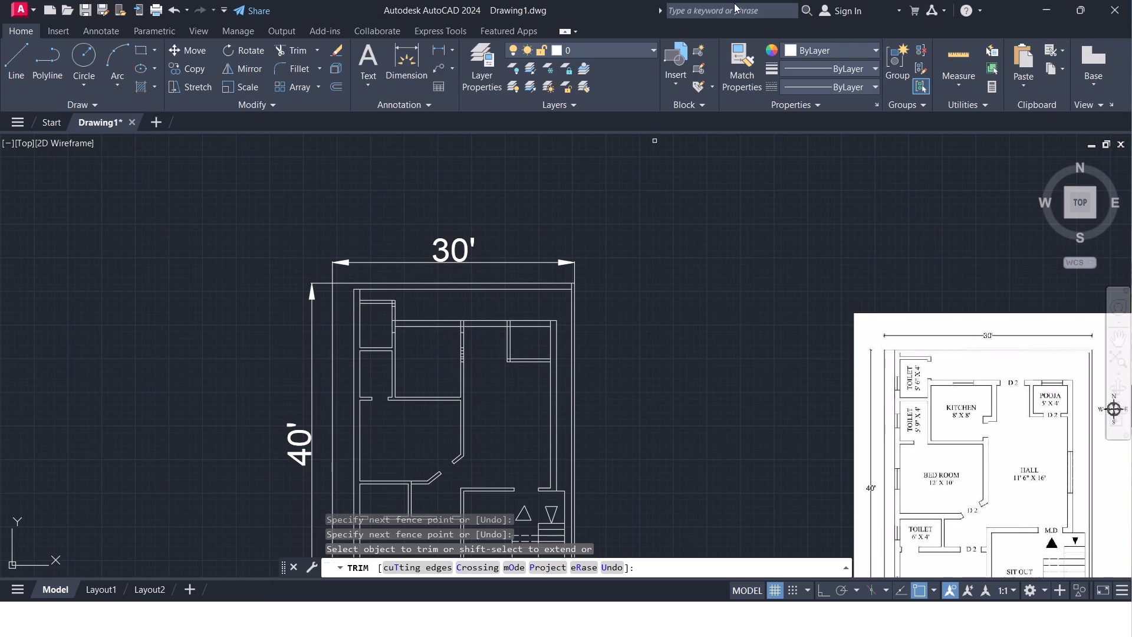
Compare the overall drawn plan with the reference floor plan image to find the openings still missing.
left_click(957, 60)
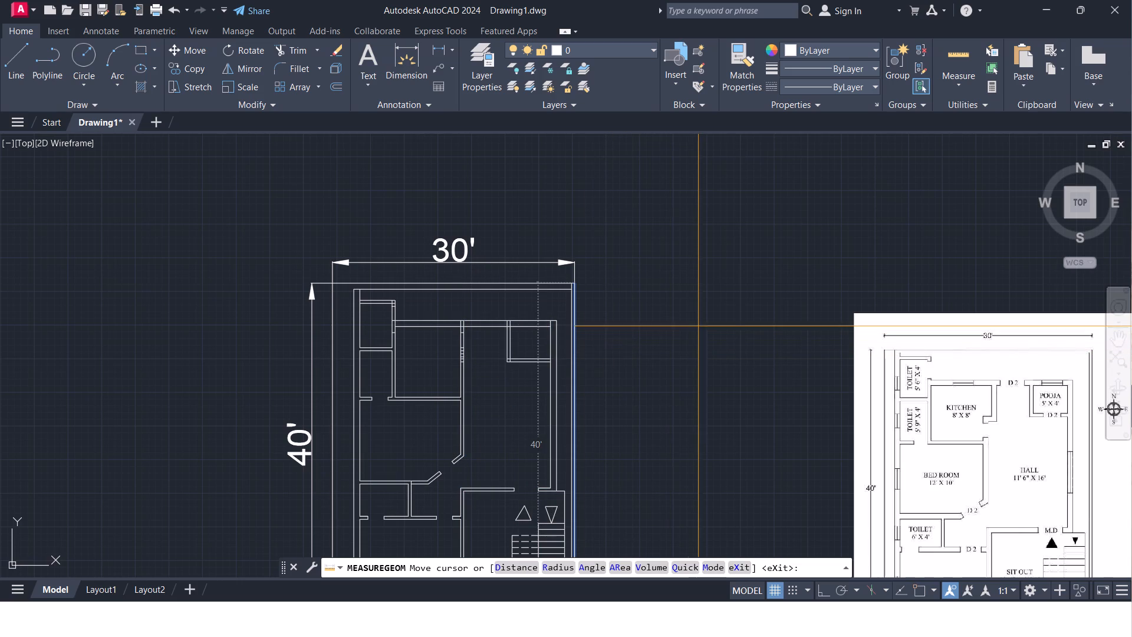
key("Escape")
scroll(693, 336, "down", 1)
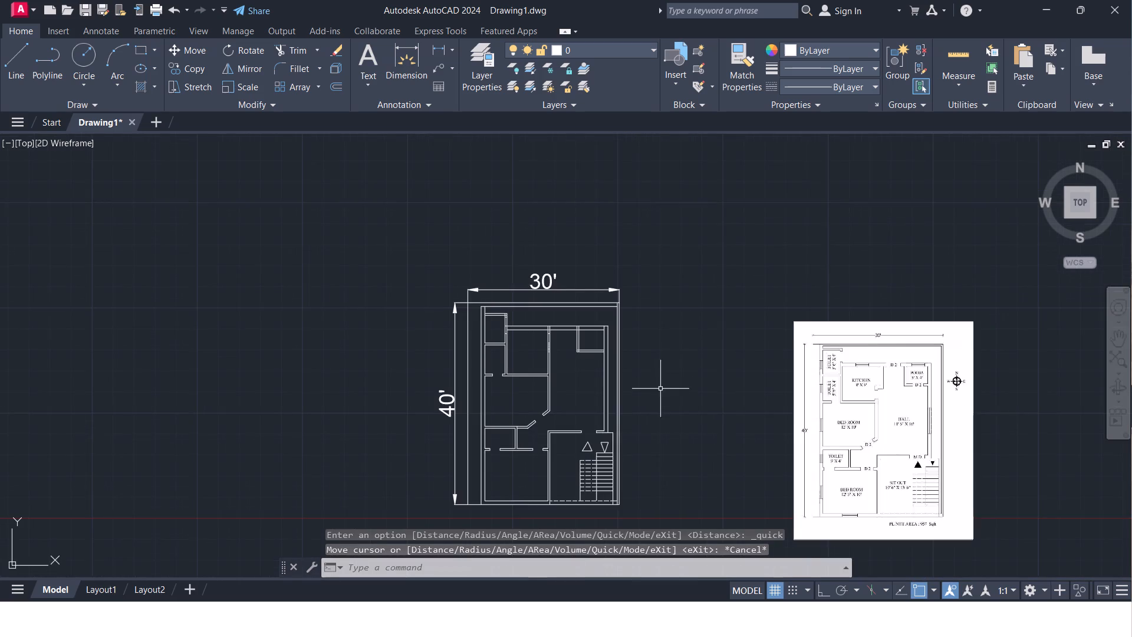
middle_click_drag(661, 386, 652, 278)
scroll(594, 278, "up", 1)
middle_click_drag(560, 274, 559, 329)
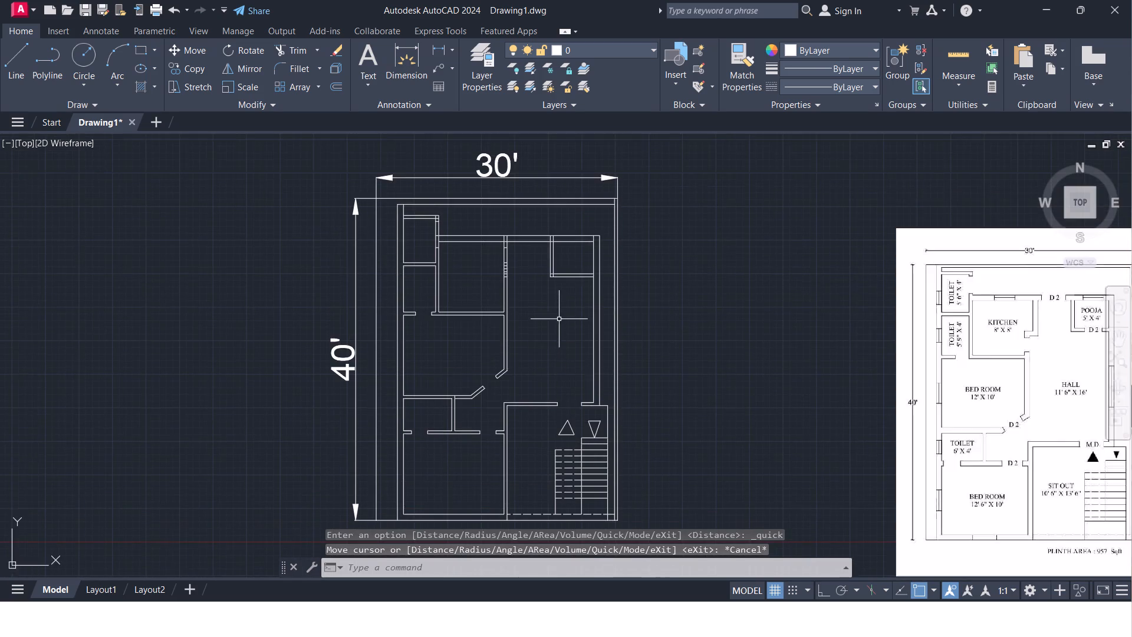
scroll(559, 319, "up", 1)
scroll(557, 324, "down", 2)
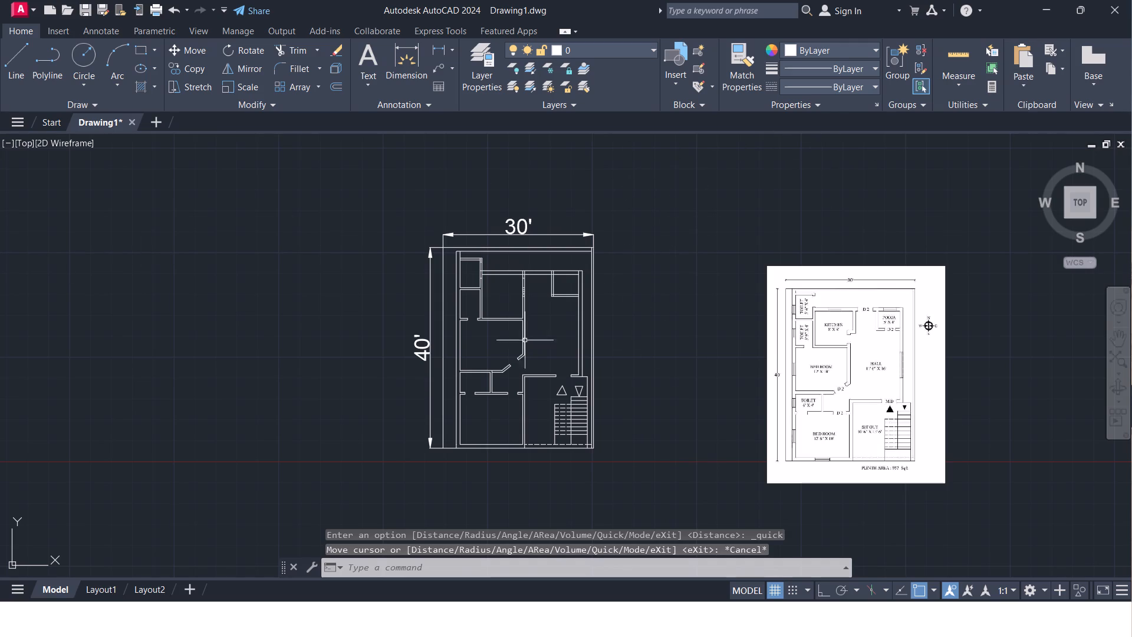
scroll(537, 341, "up", 1)
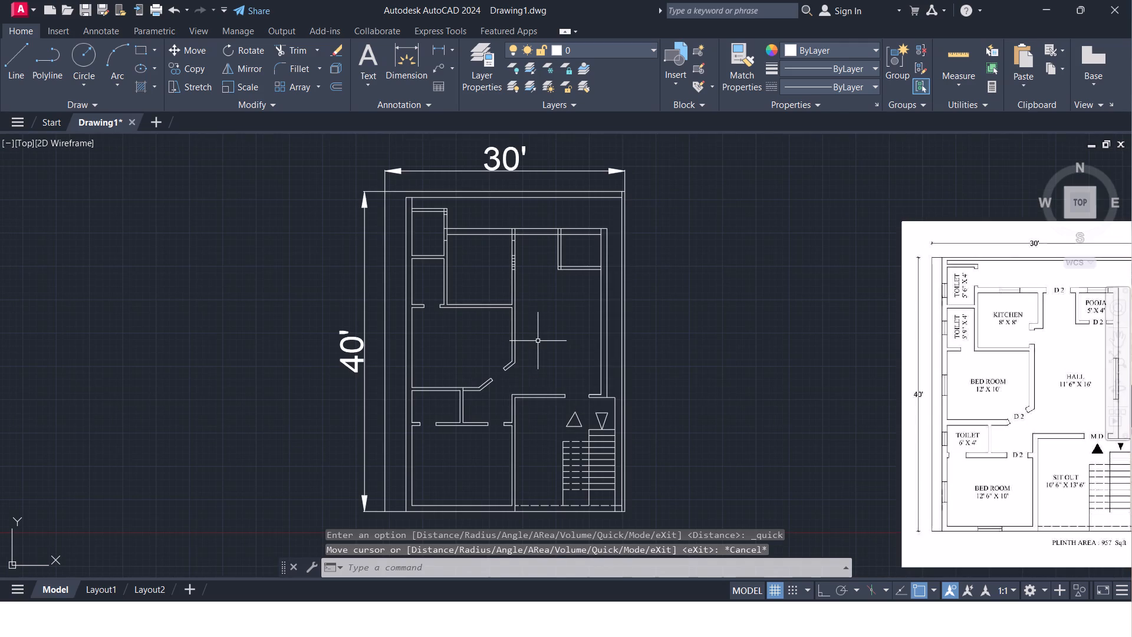
scroll(538, 342, "down", 1)
scroll(824, 386, "up", 1)
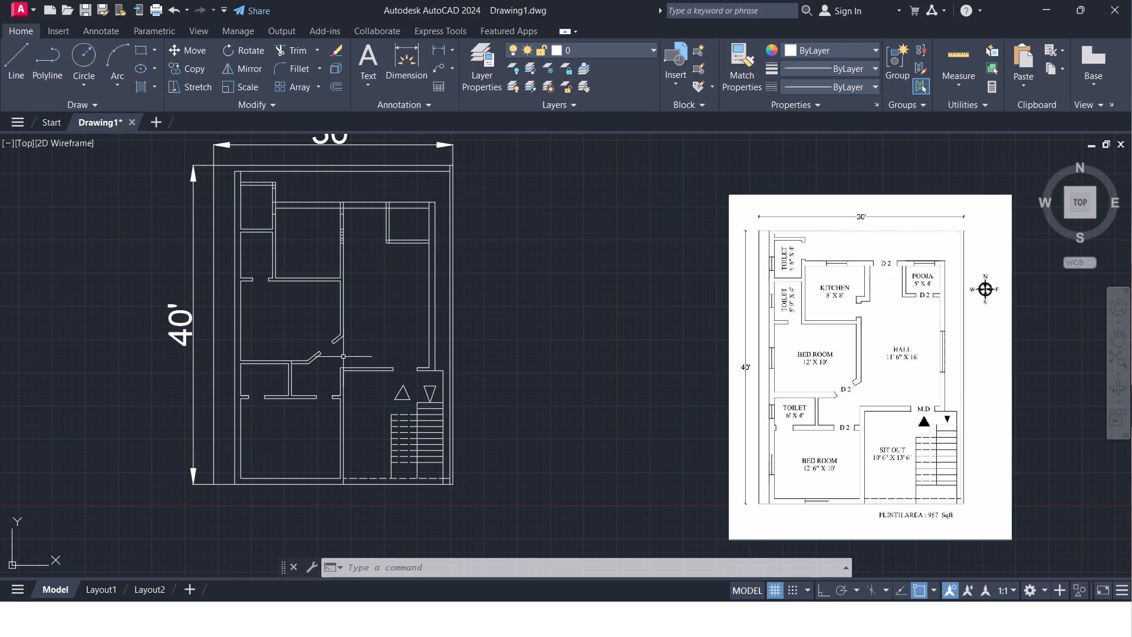
Offset the inner line of the east wall shared by the hall and pooja room 1.5' to the west.
scroll(397, 228, "up", 1)
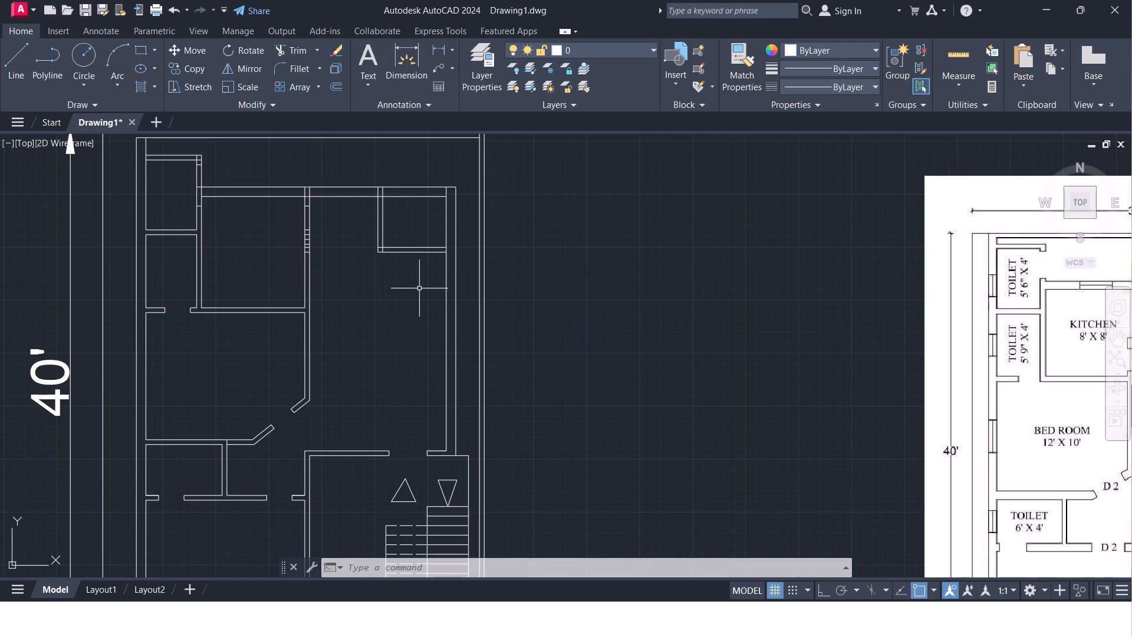
key("o")
key("Return")
key("Return")
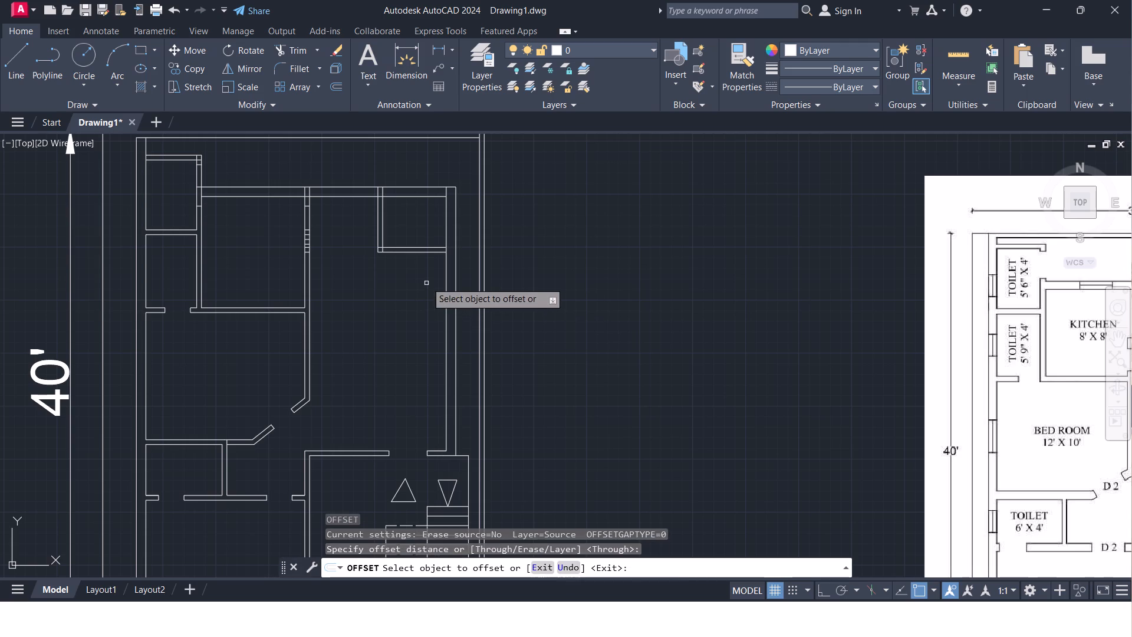
scroll(431, 277, "up", 1)
middle_click_drag(432, 275, 343, 281)
scroll(347, 278, "down", 1)
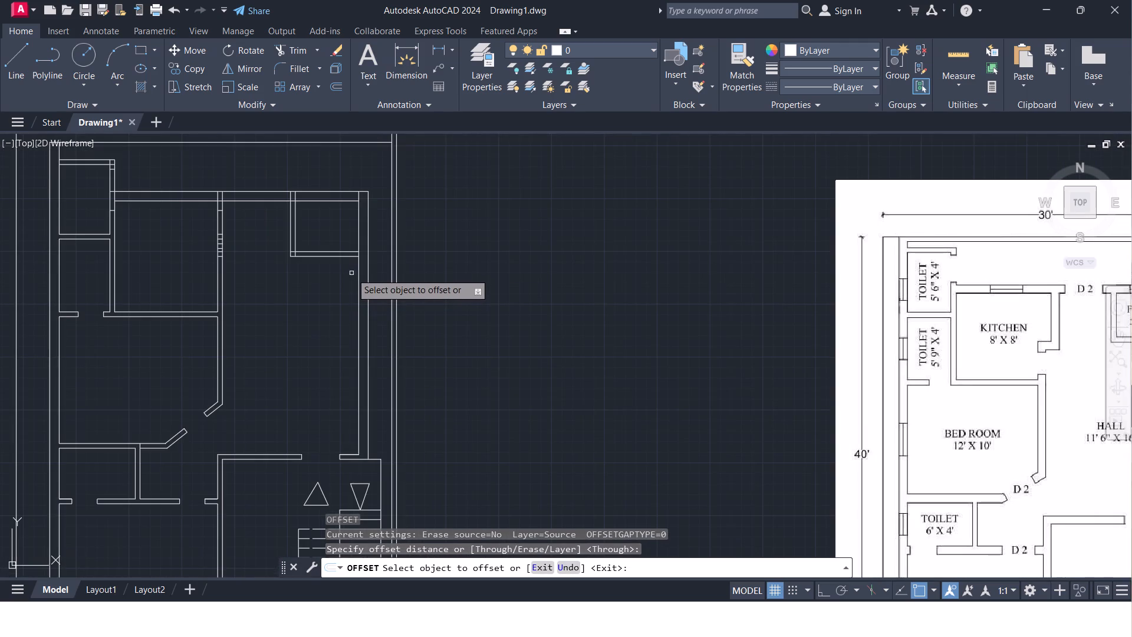
scroll(351, 260, "down", 1)
scroll(349, 260, "up", 2)
left_click(365, 252)
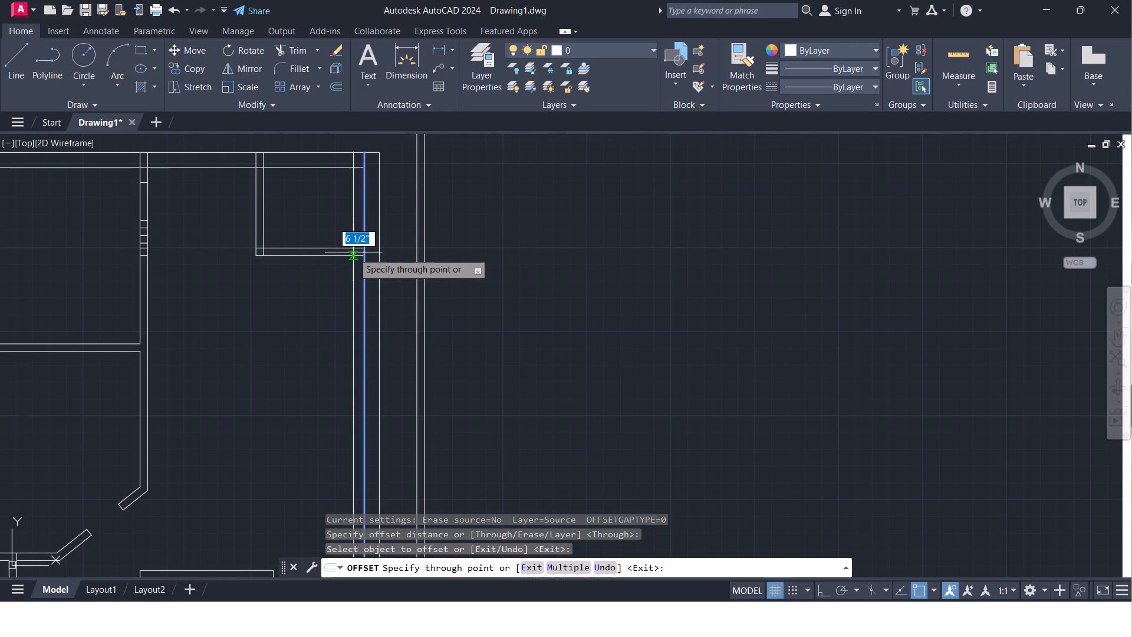
type("1.")
type("5'")
key("Return")
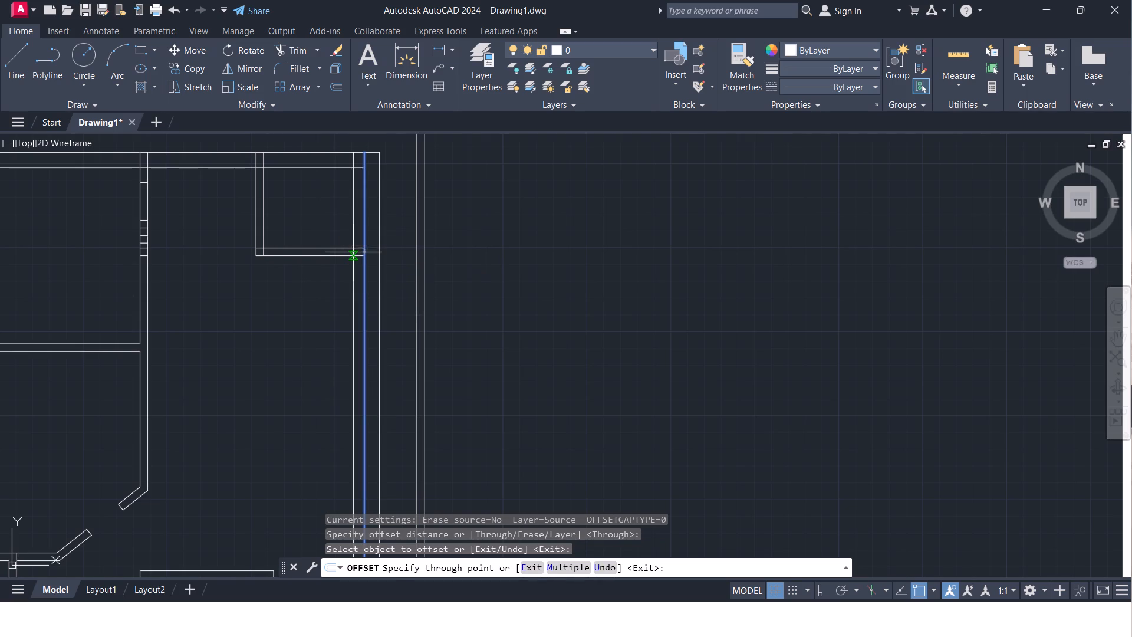
Offset the new line another 2' west to mark the other side of the pooja room's door.
scroll(334, 275, "down", 1)
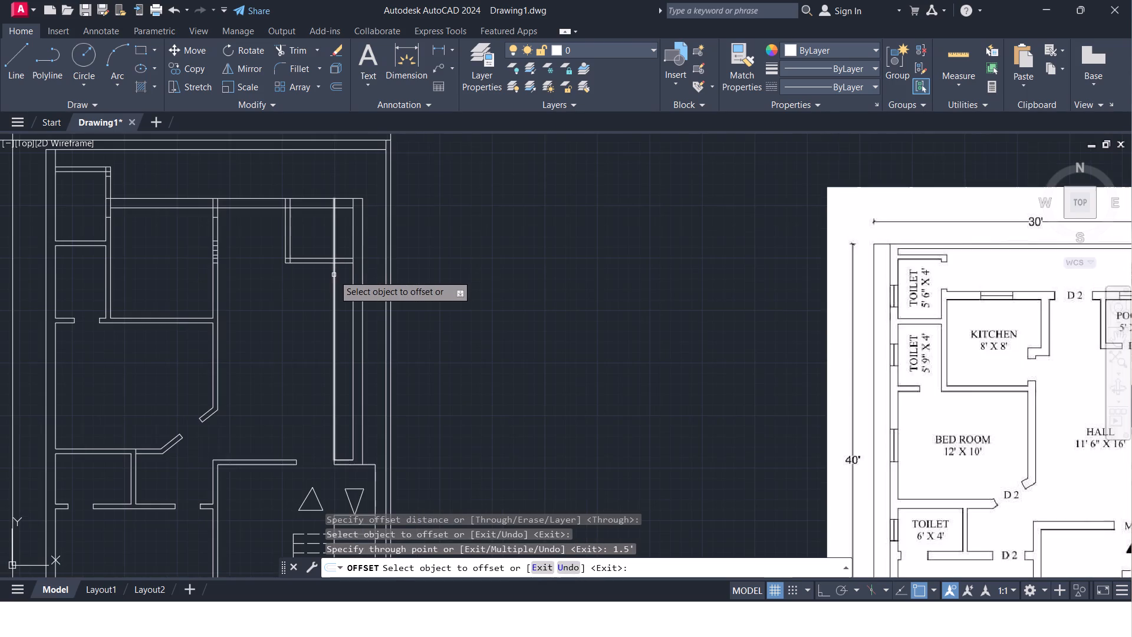
scroll(334, 278, "down", 1)
middle_click_drag(334, 277, 282, 274)
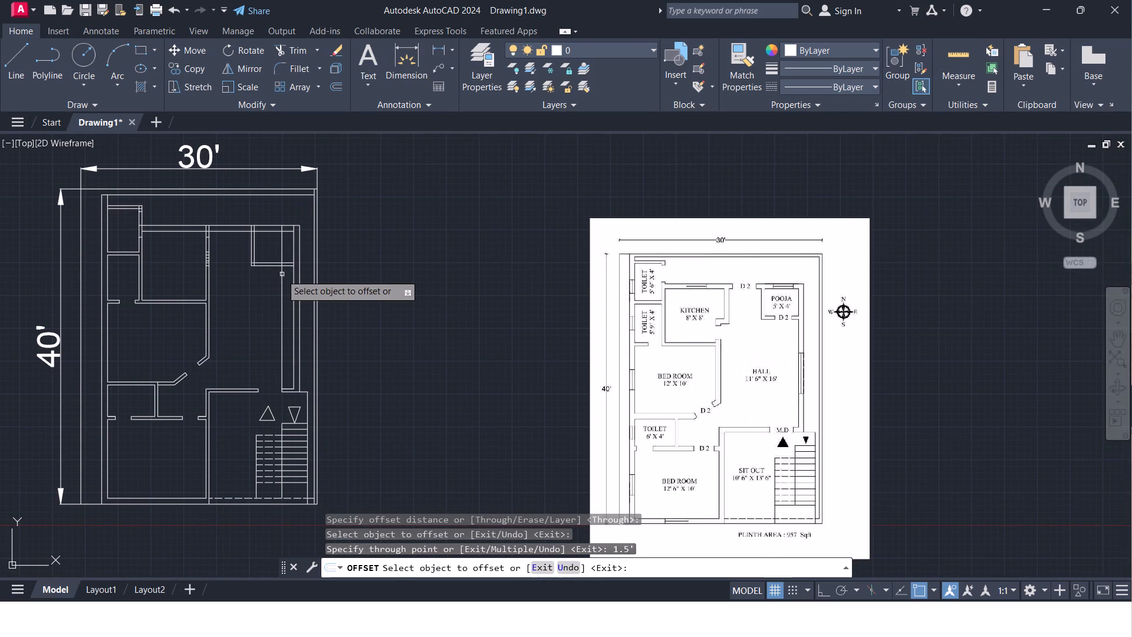
scroll(283, 268, "up", 3)
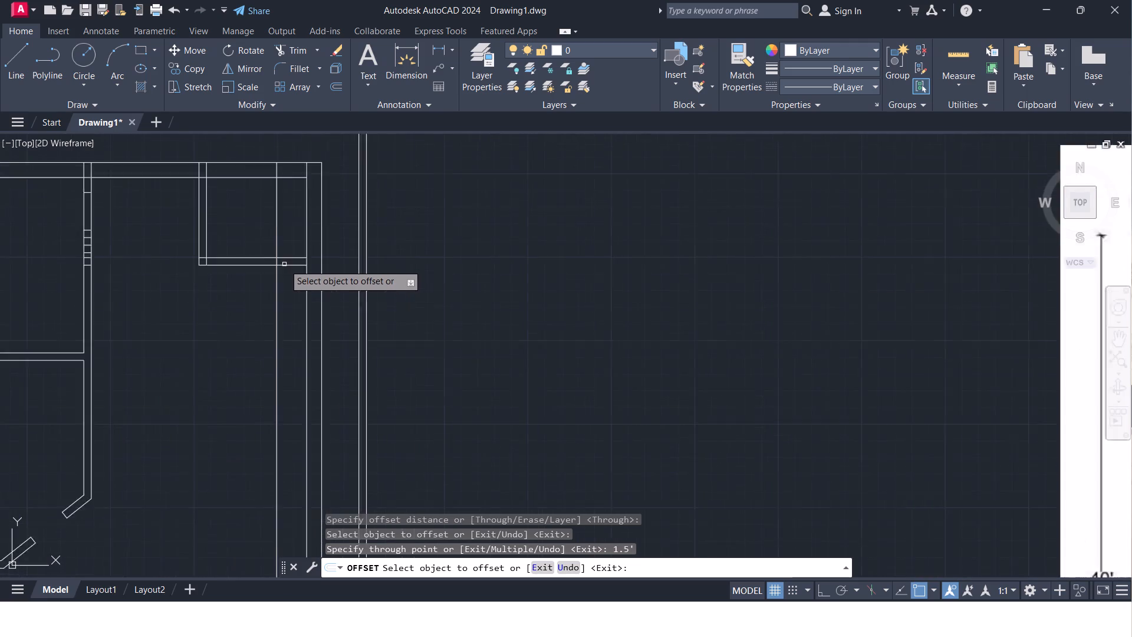
scroll(284, 264, "up", 1)
left_click(261, 256)
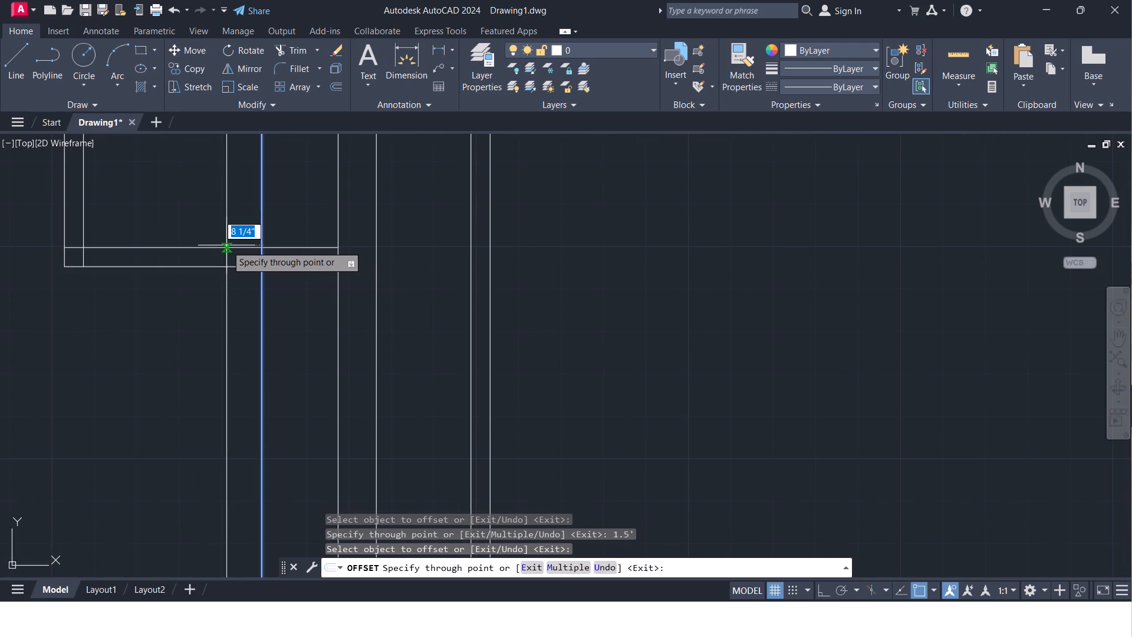
type("2'")
key("Return")
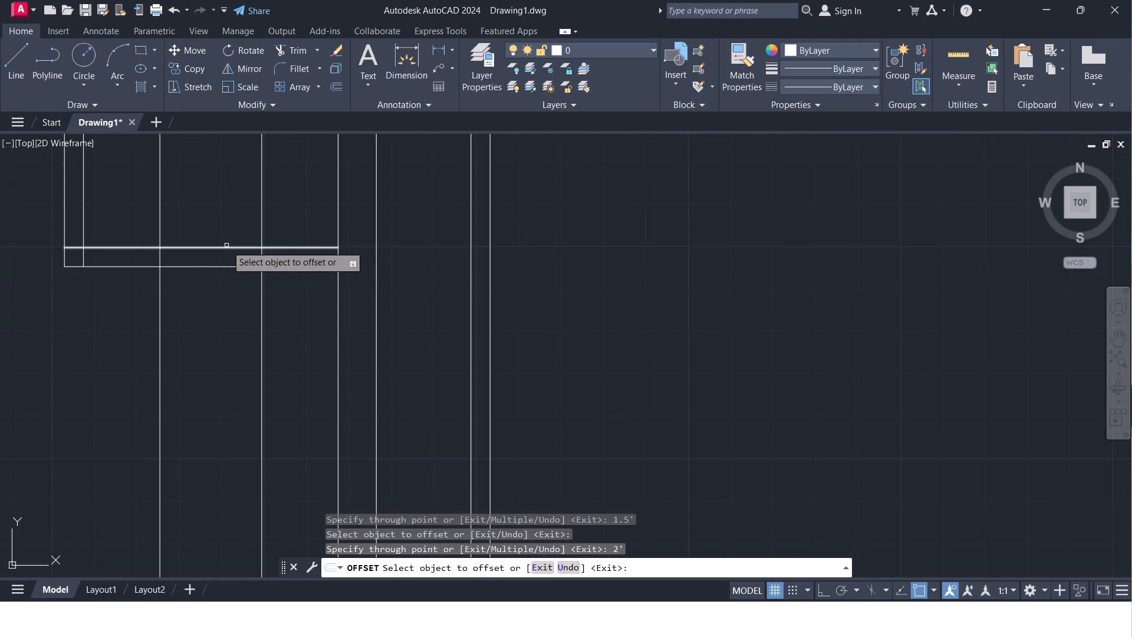
scroll(219, 279, "down", 2)
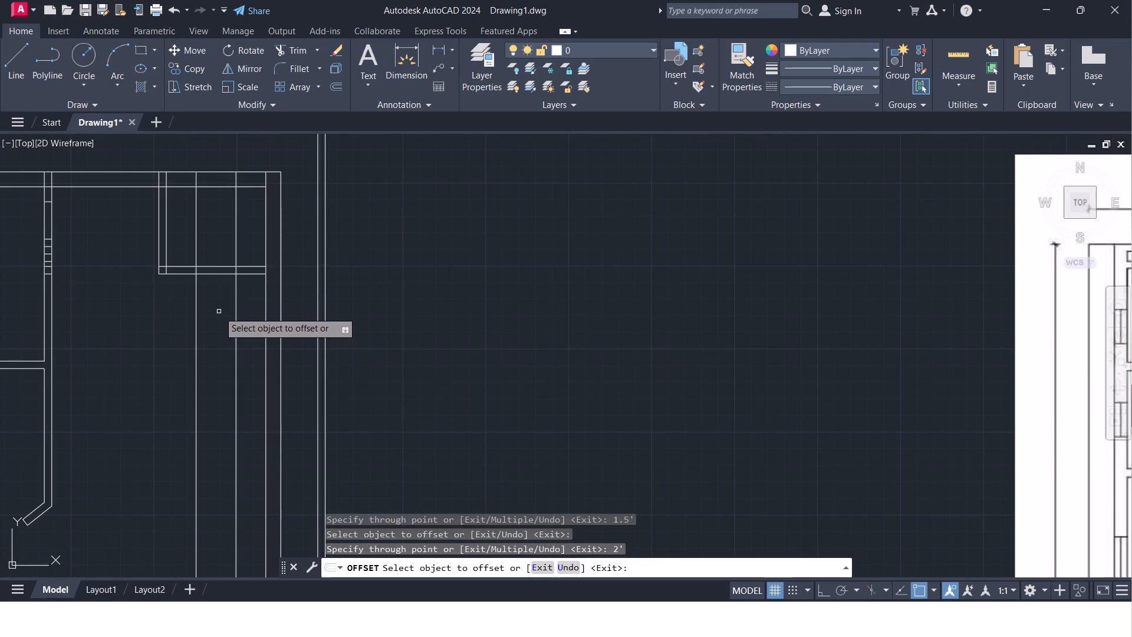
middle_click_drag(219, 311, 206, 295)
key("Escape")
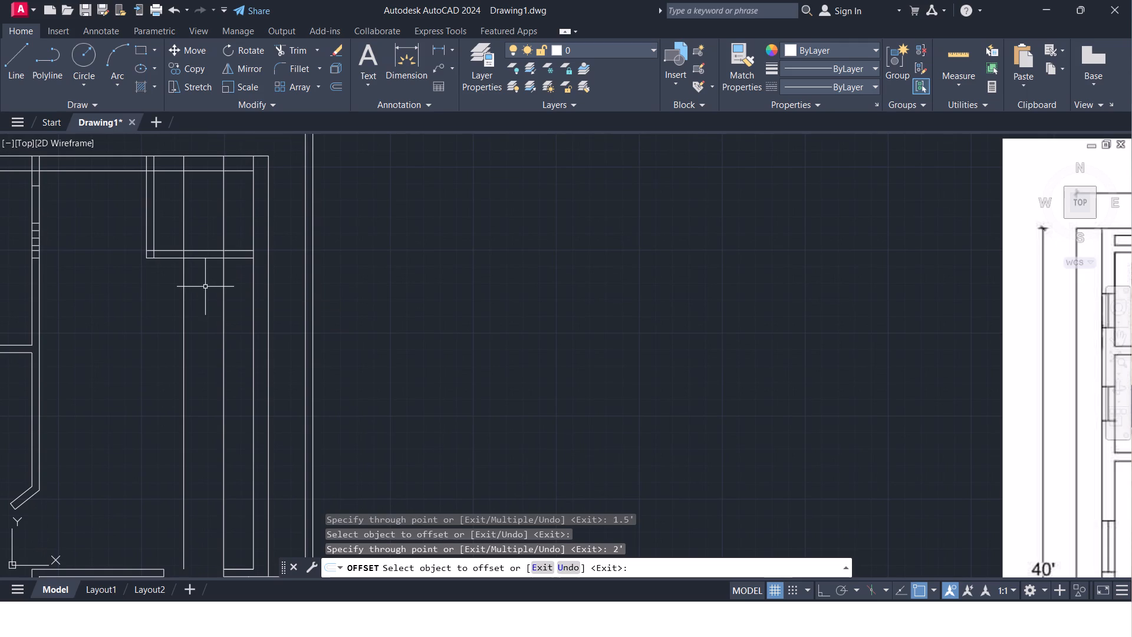
Trim the two door marking lines where they run into the hall and cut the 2' opening in the pooja room's south wall.
key("t")
key("r")
key("Return")
key("Return")
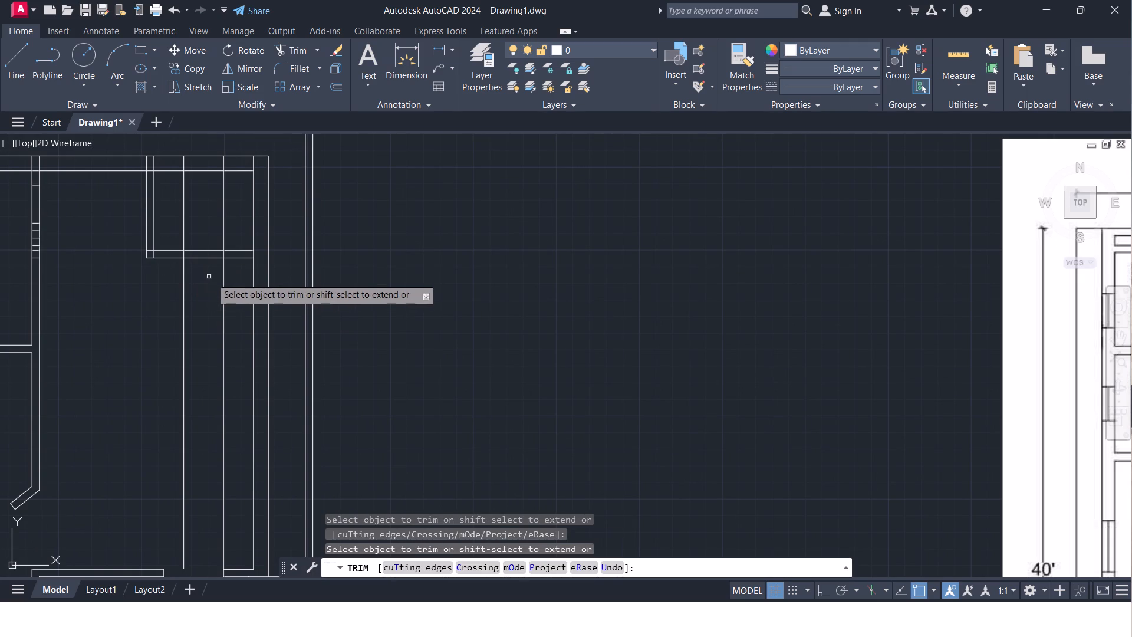
left_click(245, 293)
left_click(184, 289)
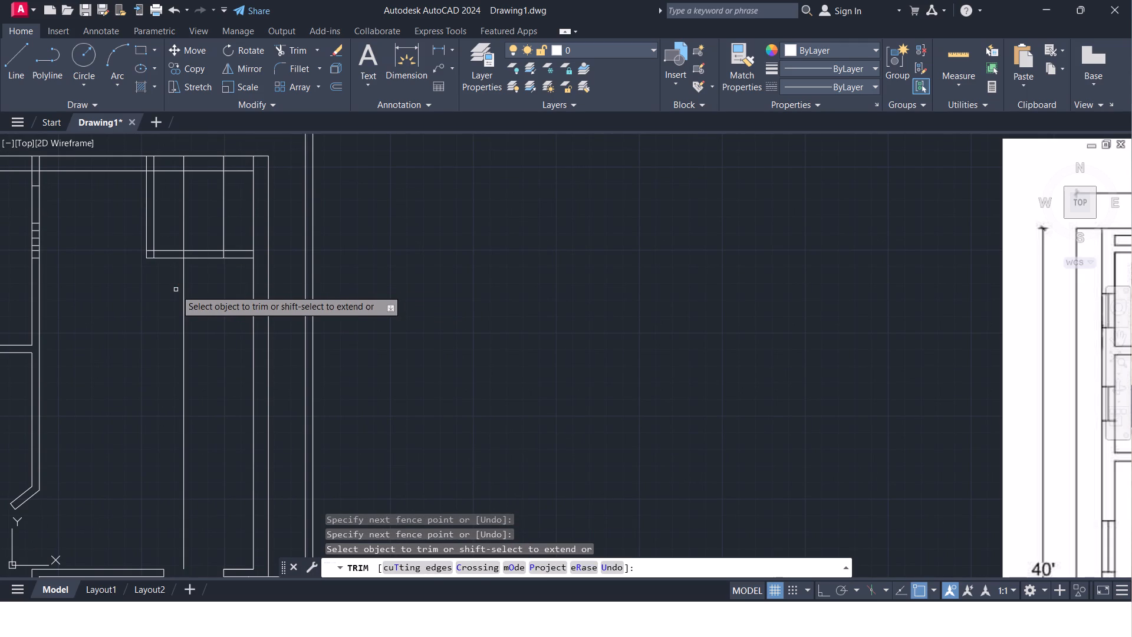
left_click(189, 289)
left_click(162, 284)
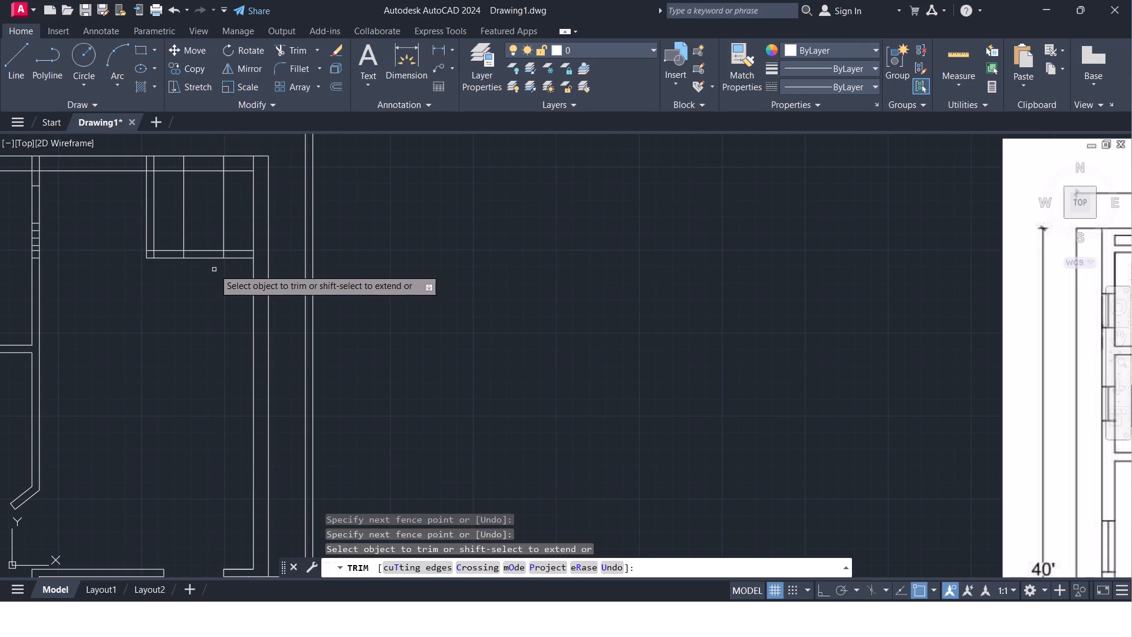
left_click(214, 268)
left_click(186, 215)
Trim the leftover door marking lines inside the pooja room and across its north wall.
left_click(228, 211)
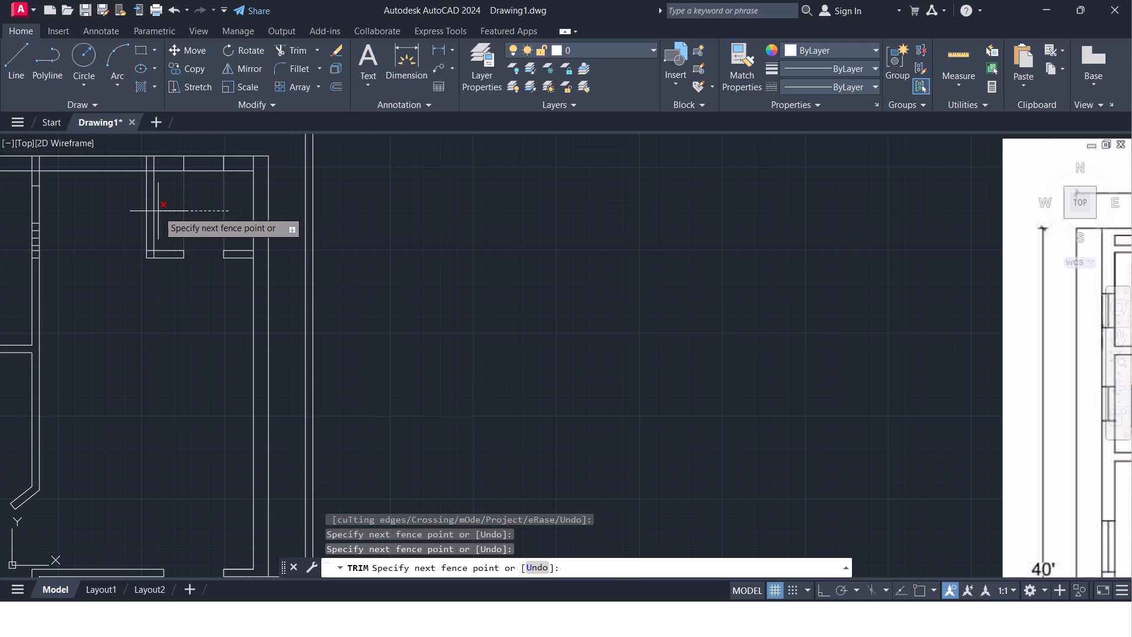
left_click(169, 210)
scroll(186, 172, "up", 1)
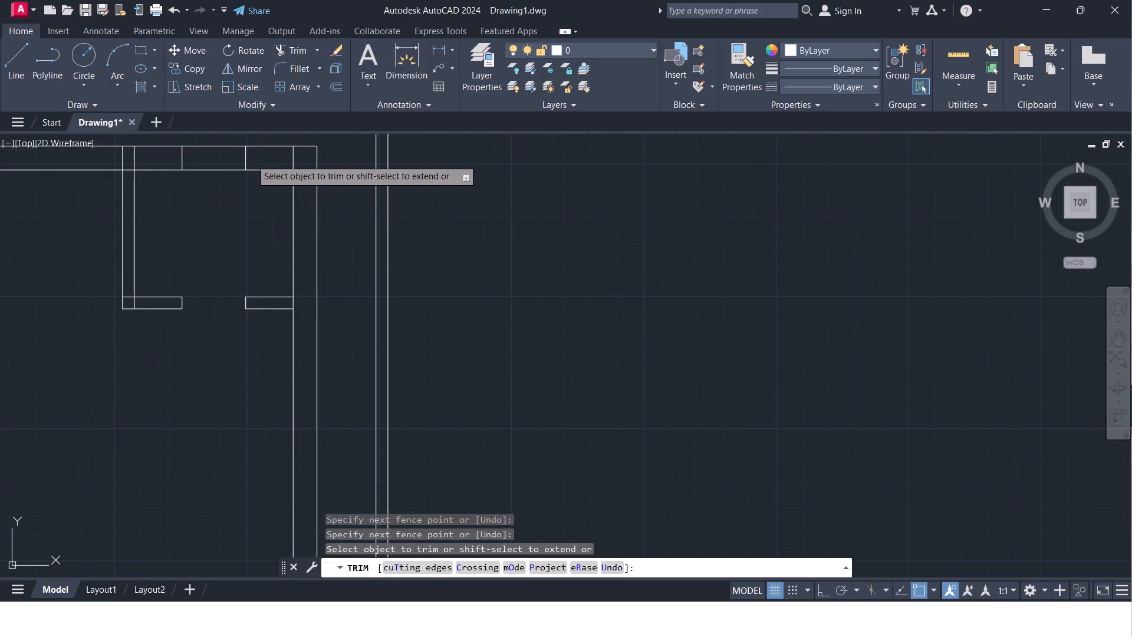
left_click(251, 159)
left_click(162, 159)
scroll(196, 227, "down", 2)
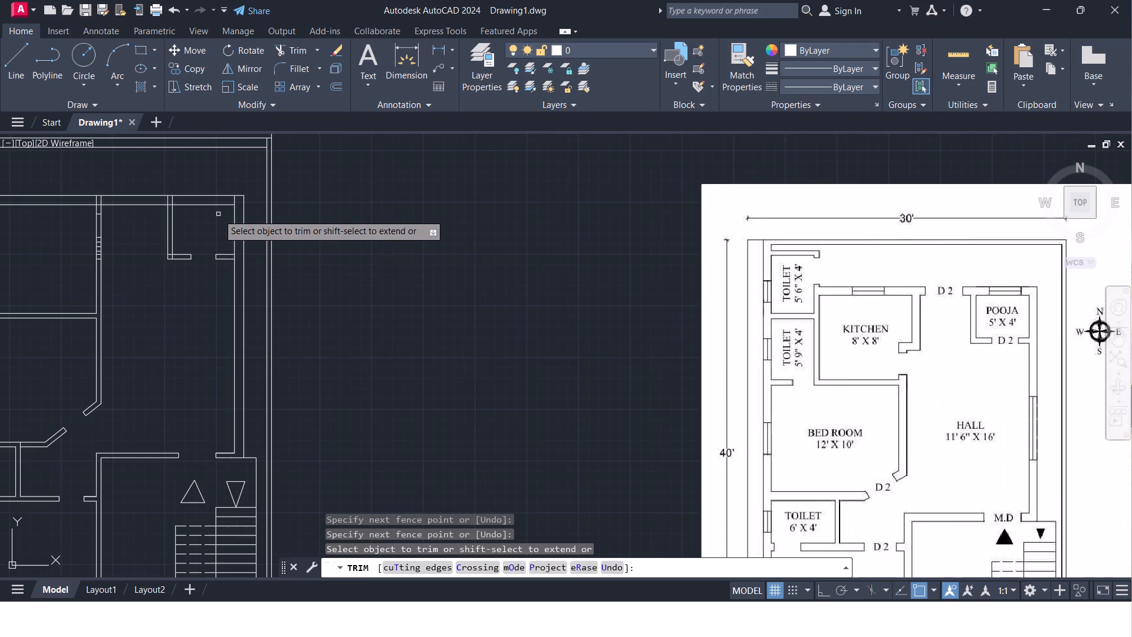
Clean up the overlapping lines where the pooja room's east and west walls meet the north wall.
scroll(179, 199, "up", 1)
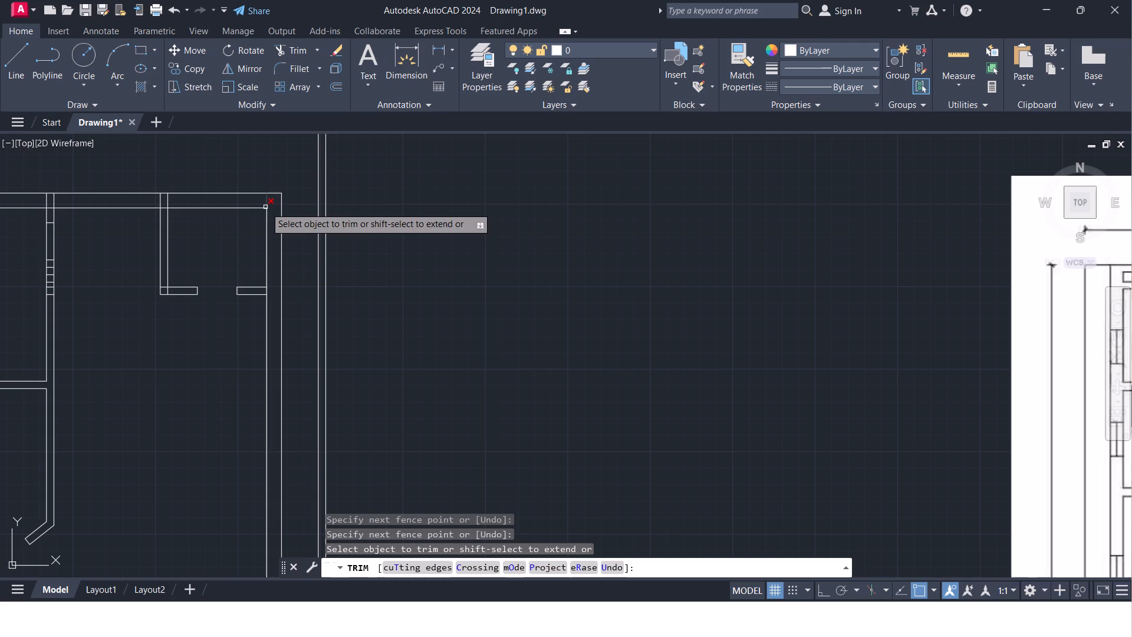
left_click(271, 203)
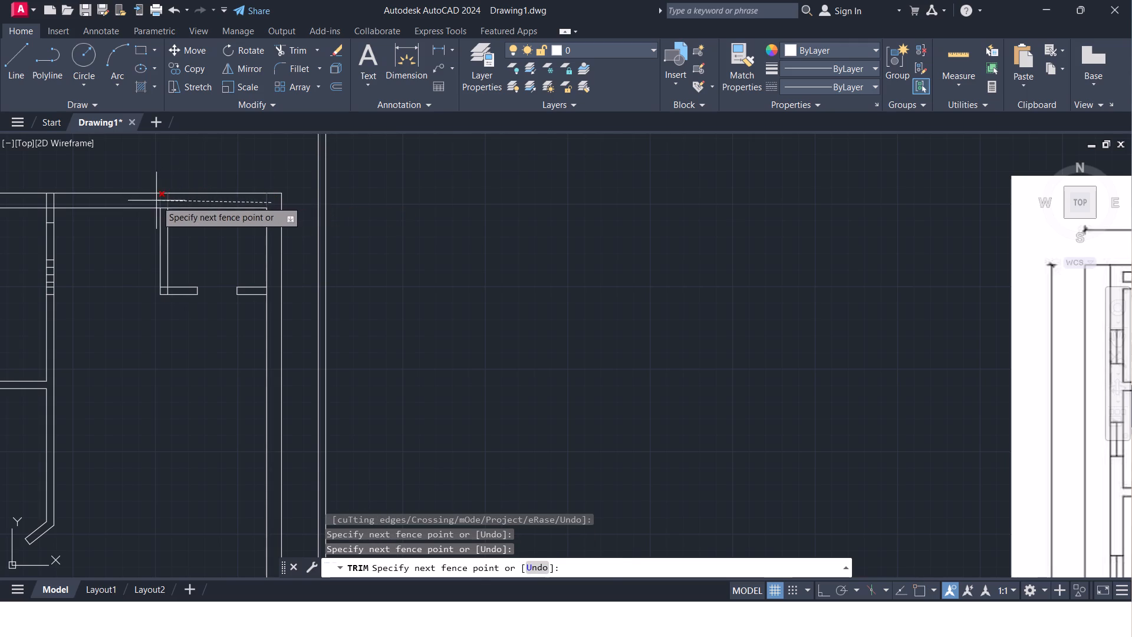
left_click(156, 201)
scroll(192, 223, "down", 1)
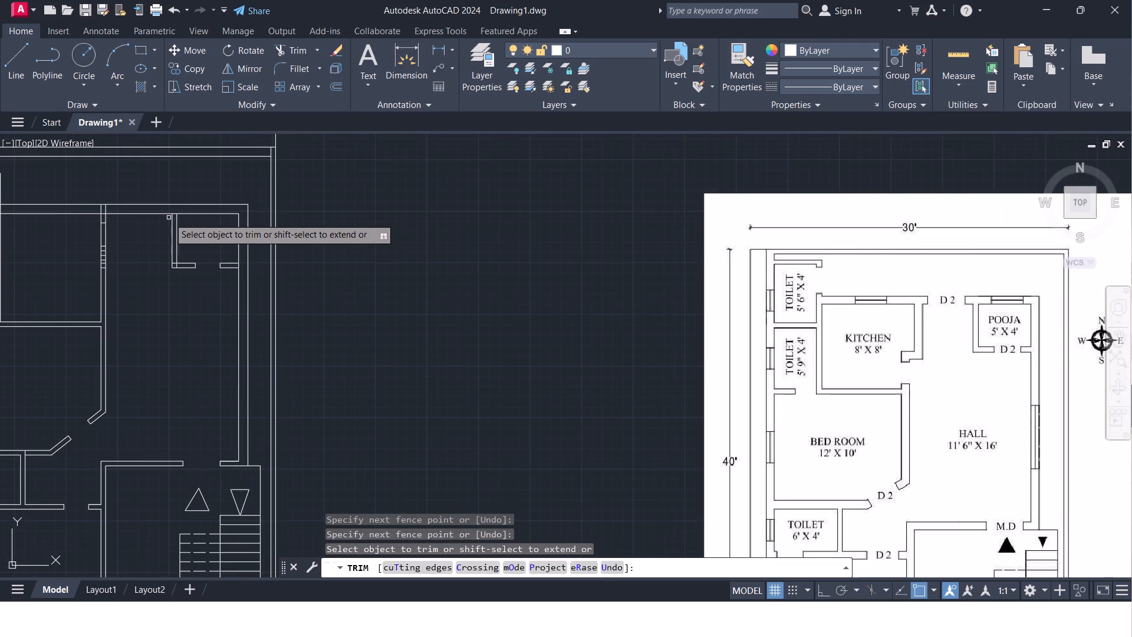
scroll(169, 218, "up", 2)
left_click(182, 219)
left_click(182, 204)
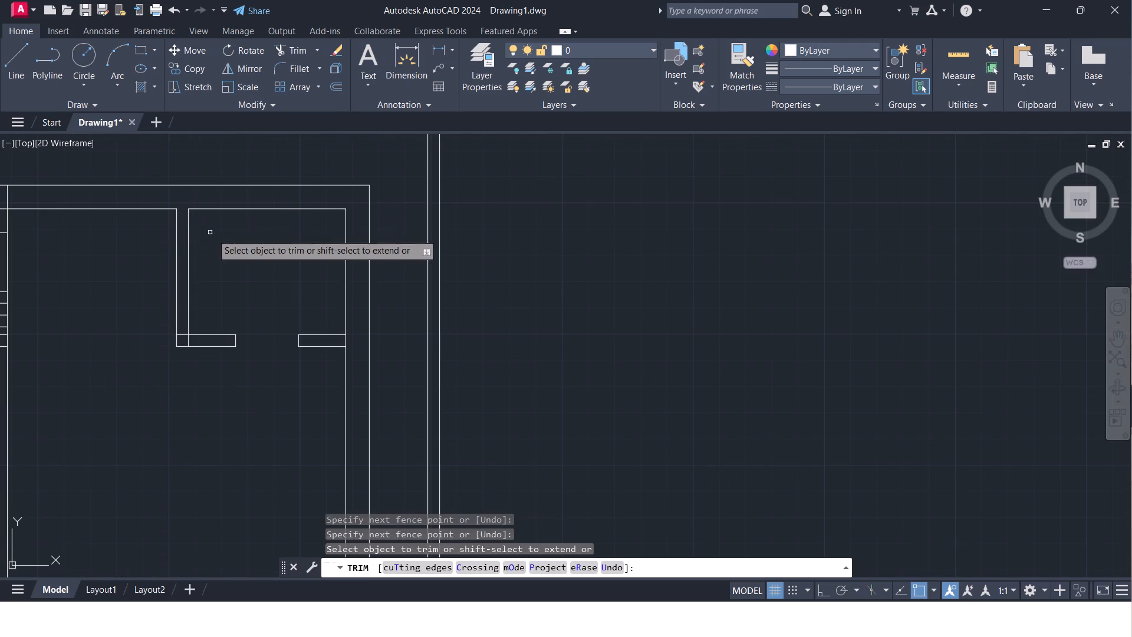
scroll(225, 242, "down", 2)
middle_click_drag(236, 320, 193, 317)
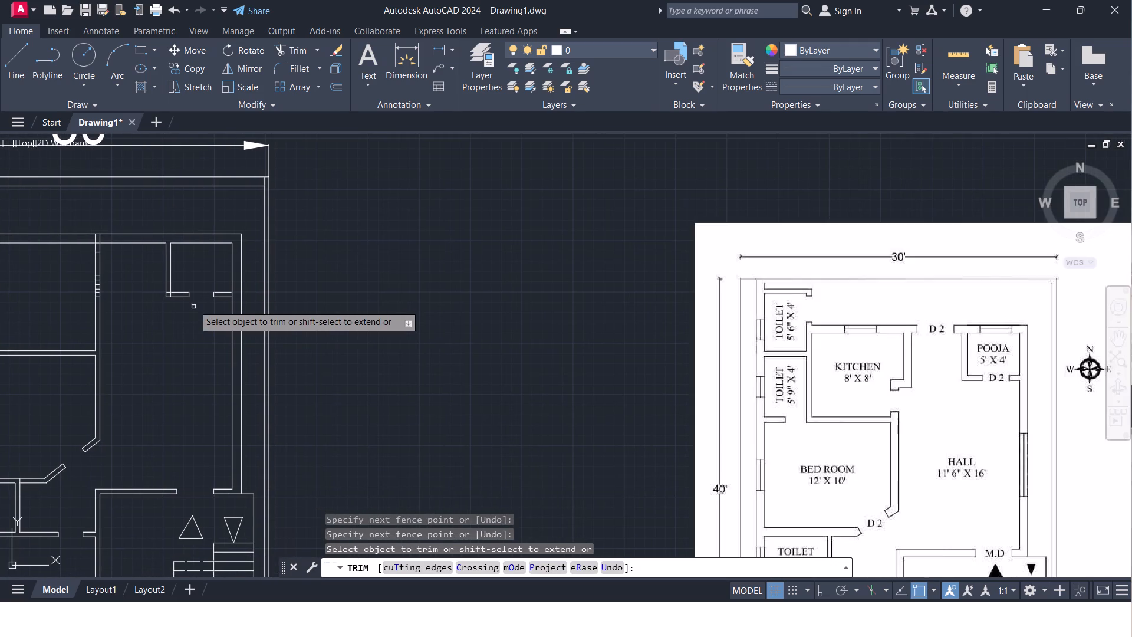
Trim the east wall's inner line where the short wall piece east of the pooja door joins it.
scroll(229, 297, "up", 2)
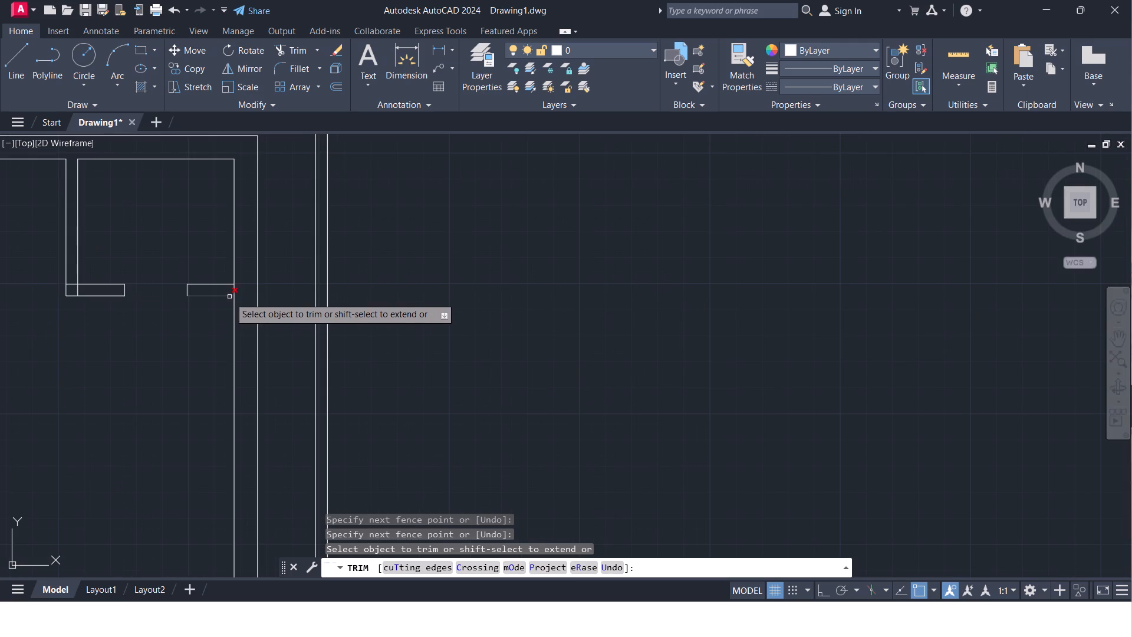
scroll(246, 288, "up", 1)
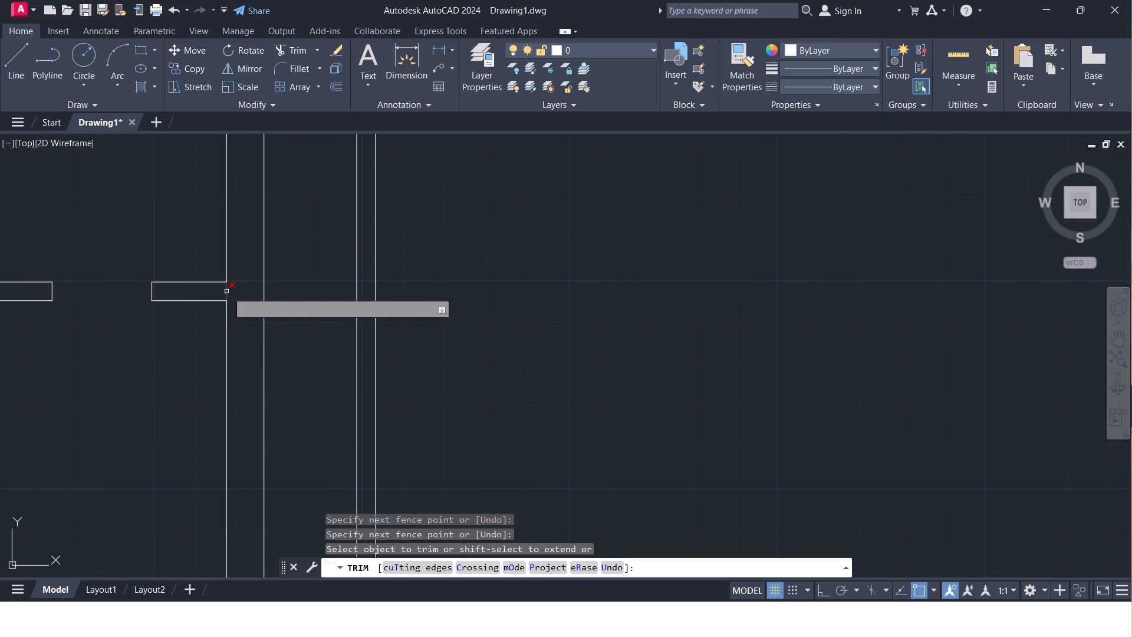
left_click(238, 291)
left_click(219, 290)
scroll(213, 287, "down", 1)
scroll(141, 307, "down", 3)
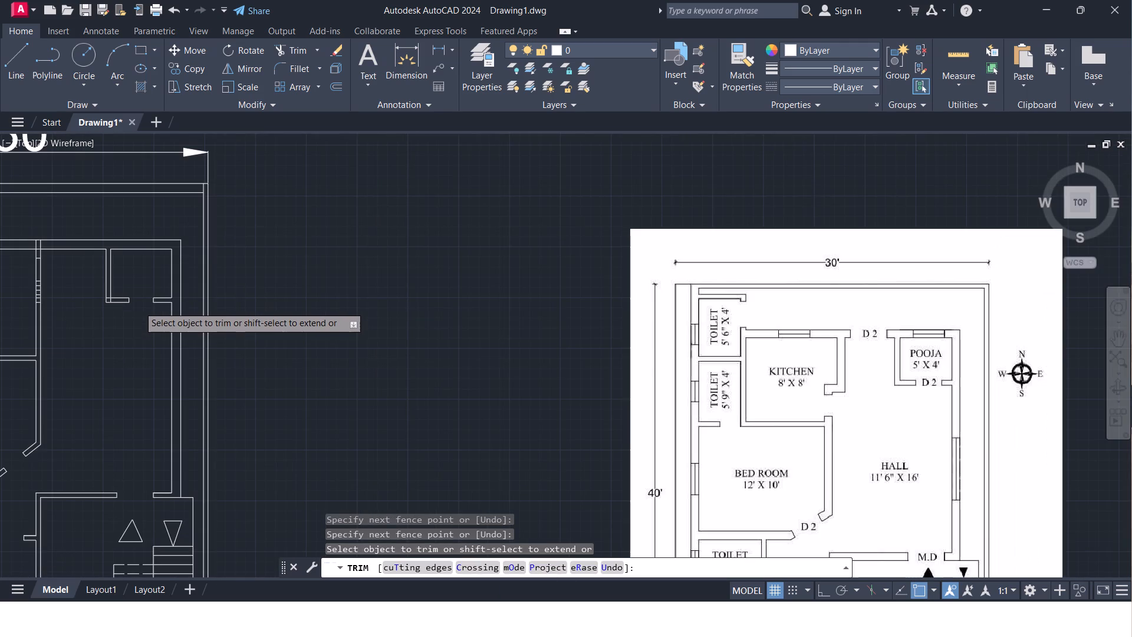
Trim the overlapping lines at the pooja room's southwest wall corner.
scroll(134, 305, "up", 4)
middle_click_drag(61, 281, 116, 264)
scroll(115, 264, "up", 1)
left_click(104, 270)
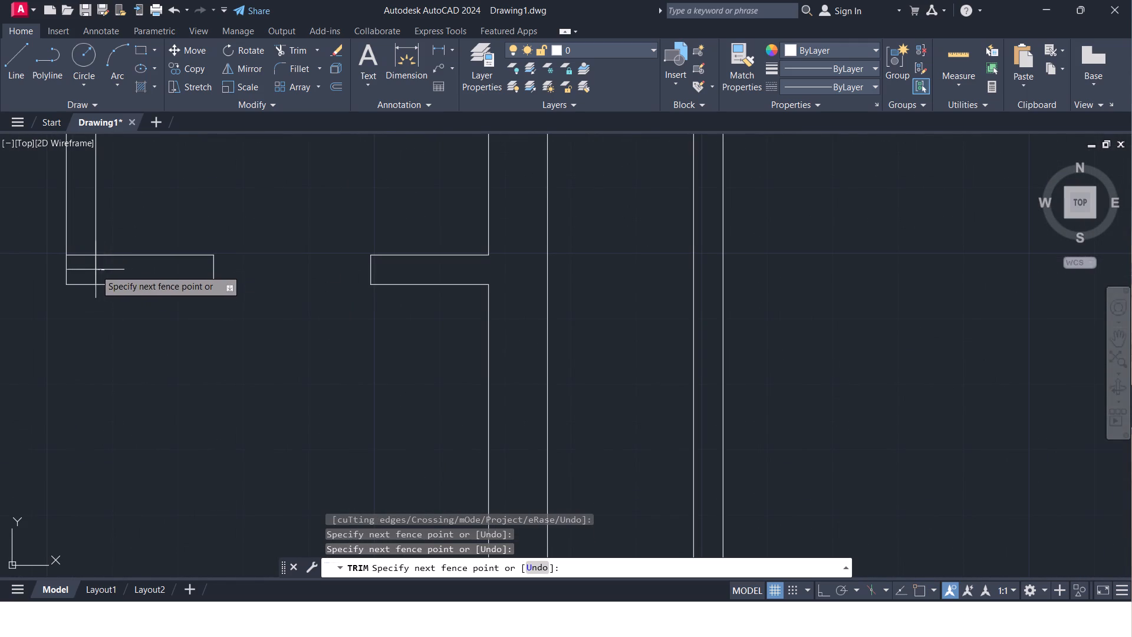
left_click(93, 270)
left_click(85, 267)
left_click(75, 239)
scroll(82, 245, "down", 2)
scroll(163, 262, "down", 1)
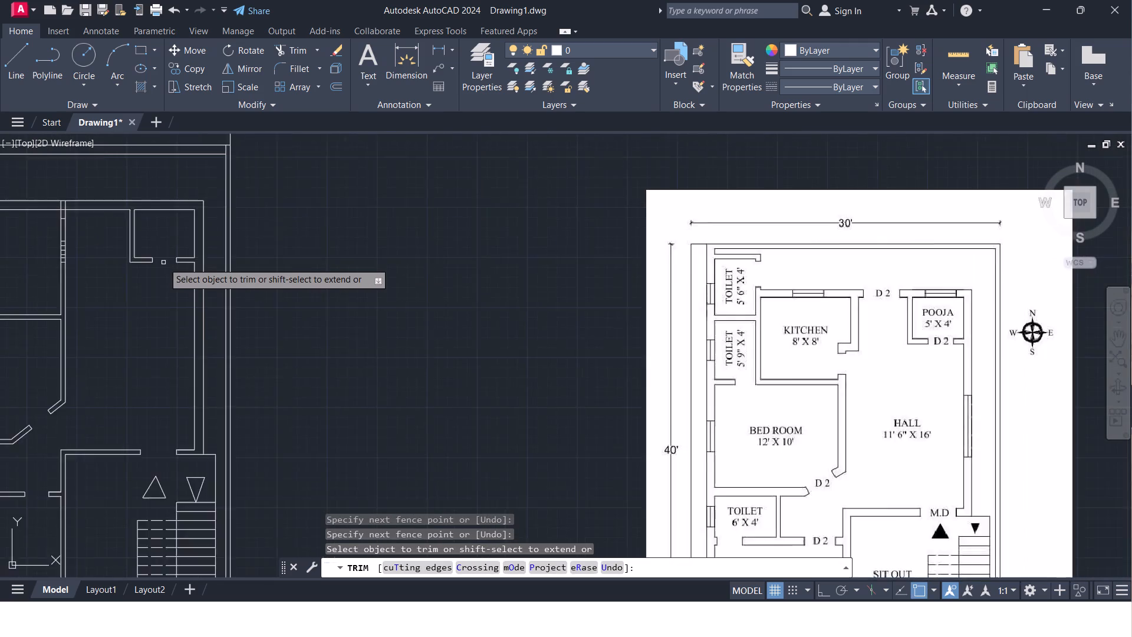
Extend the outer line of the pooja room's west wall north to the outer line of the north wall.
scroll(163, 262, "down", 2)
scroll(163, 288, "up", 1)
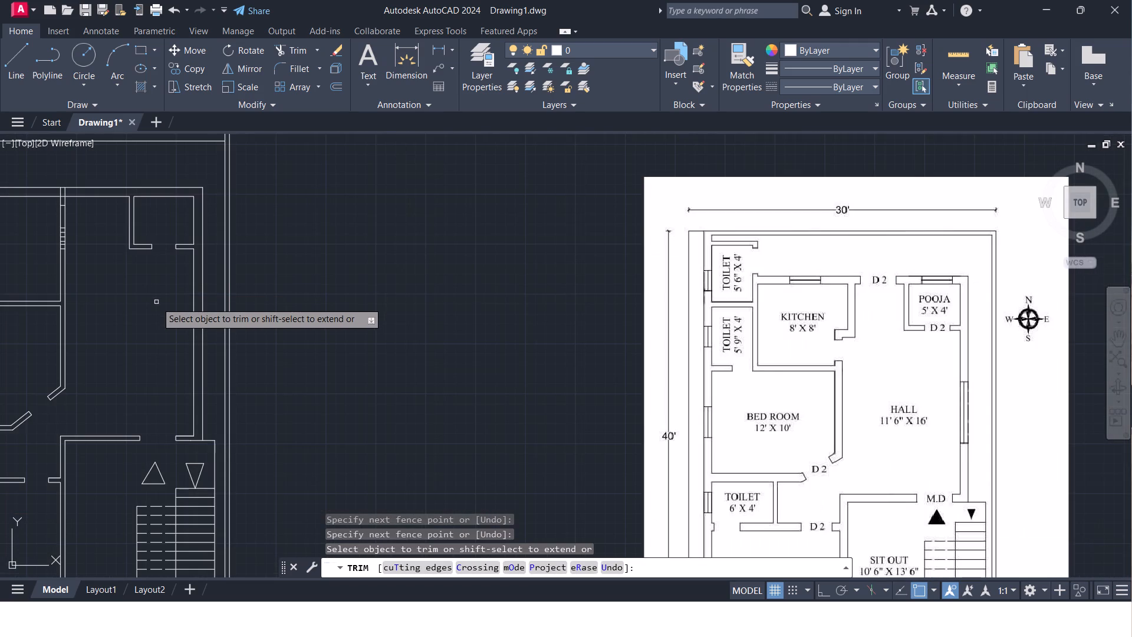
scroll(156, 302, "down", 1)
scroll(156, 302, "up", 1)
middle_click_drag(156, 290, 94, 297)
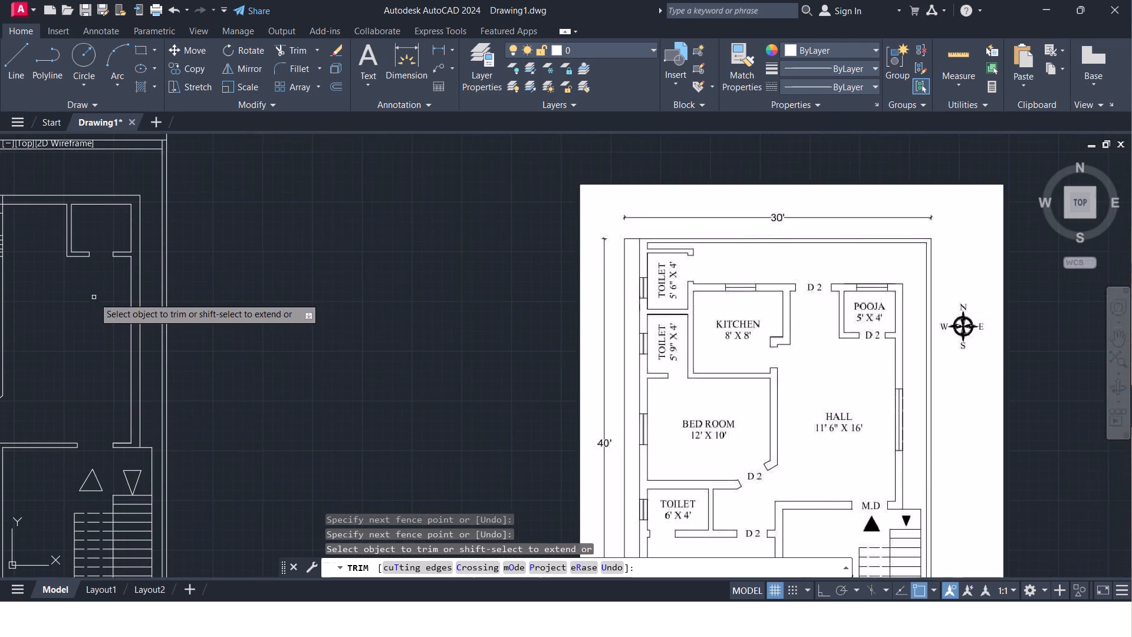
scroll(97, 287, "down", 1)
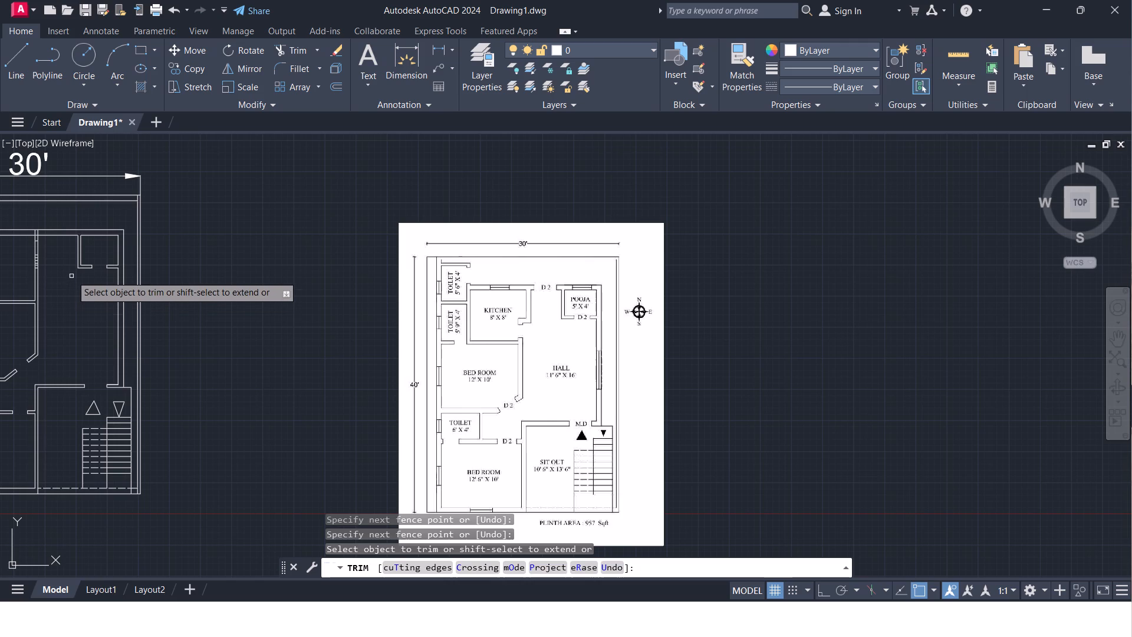
scroll(61, 252, "up", 1)
middle_click_drag(64, 254, 70, 265)
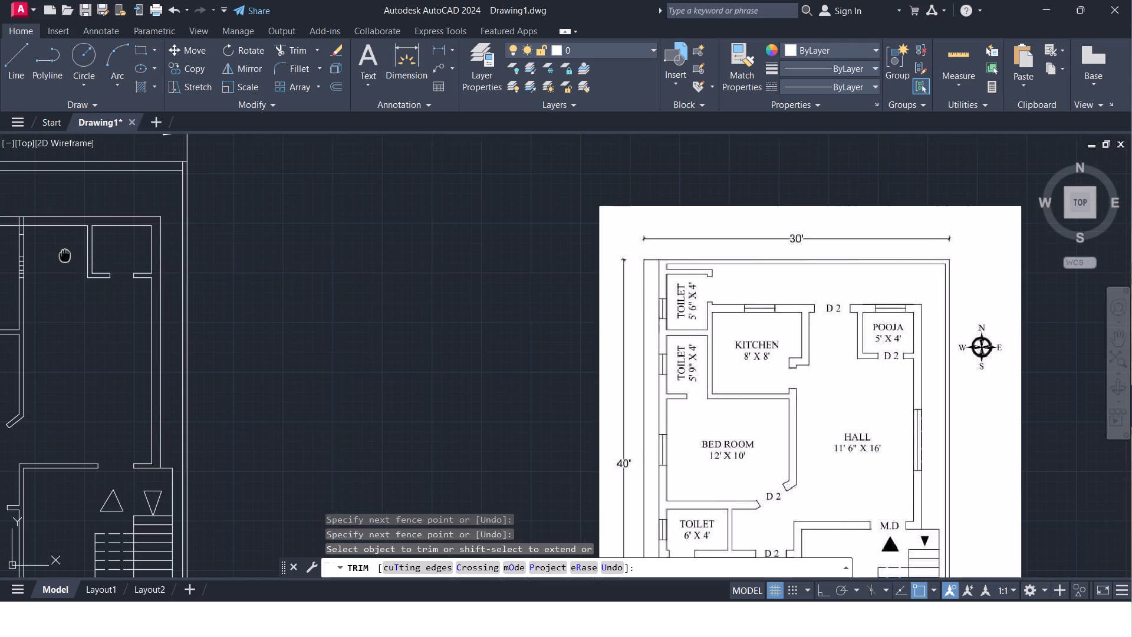
middle_click_drag(70, 265, 103, 308)
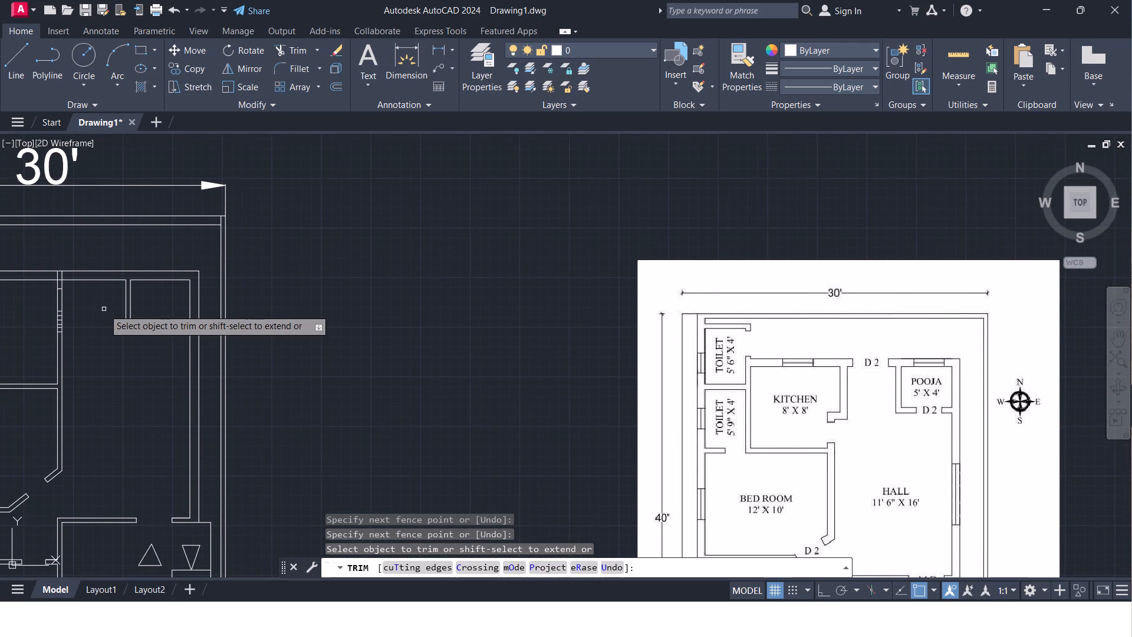
left_click(126, 287, "shift")
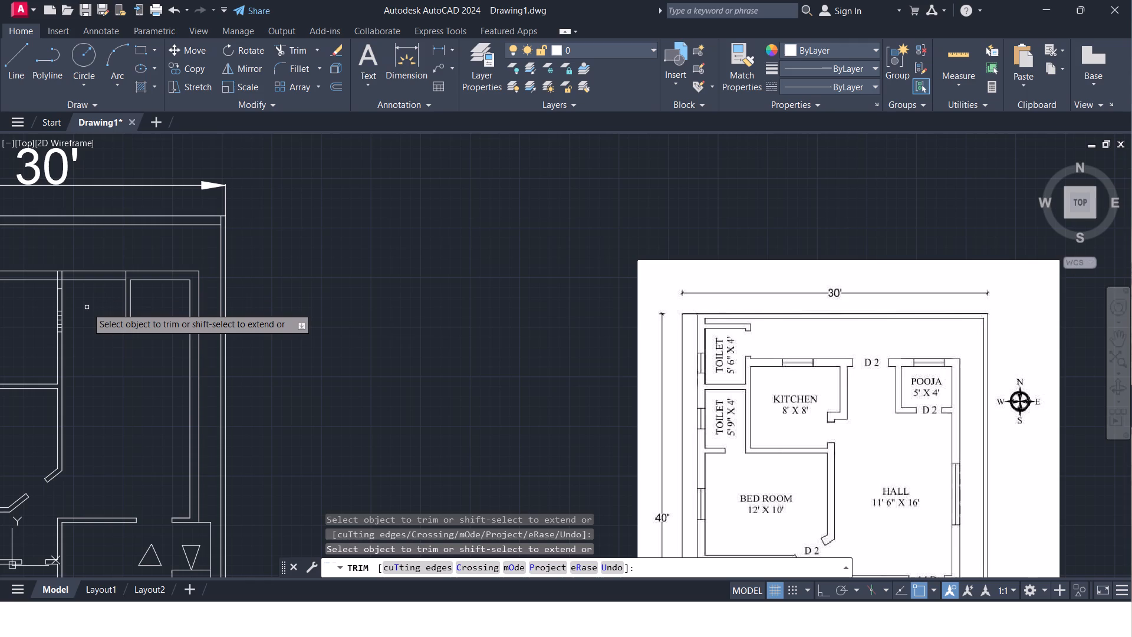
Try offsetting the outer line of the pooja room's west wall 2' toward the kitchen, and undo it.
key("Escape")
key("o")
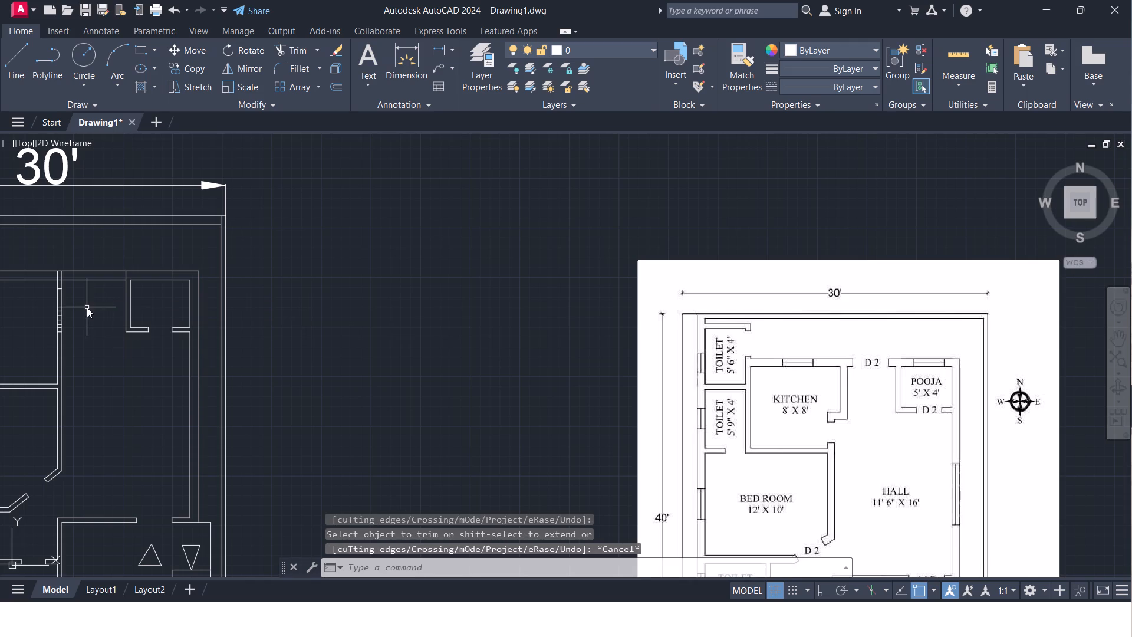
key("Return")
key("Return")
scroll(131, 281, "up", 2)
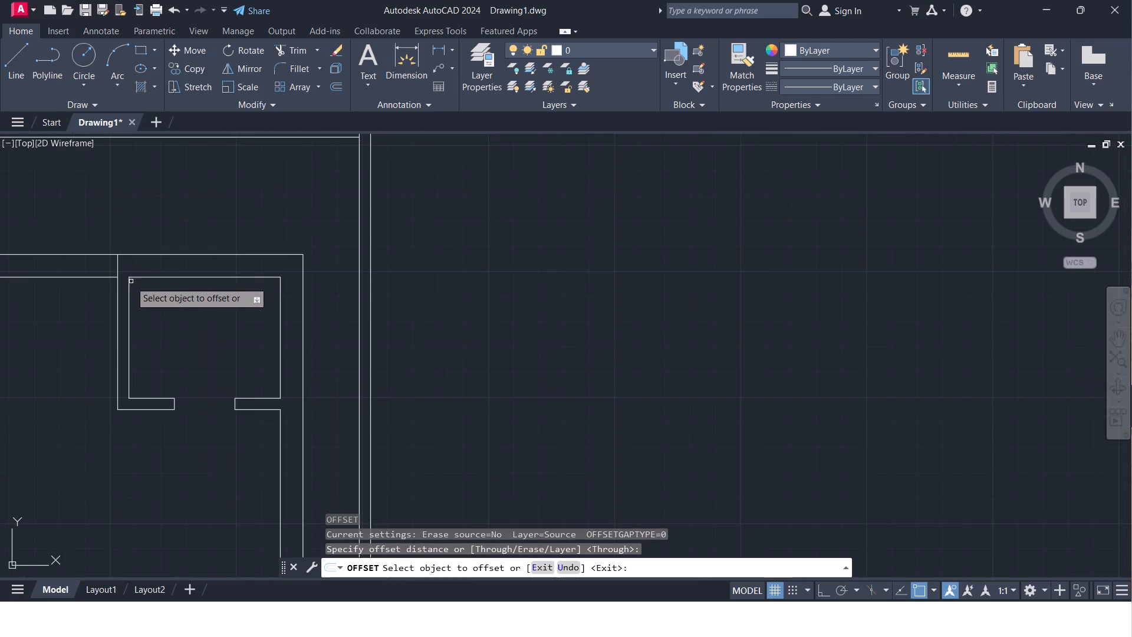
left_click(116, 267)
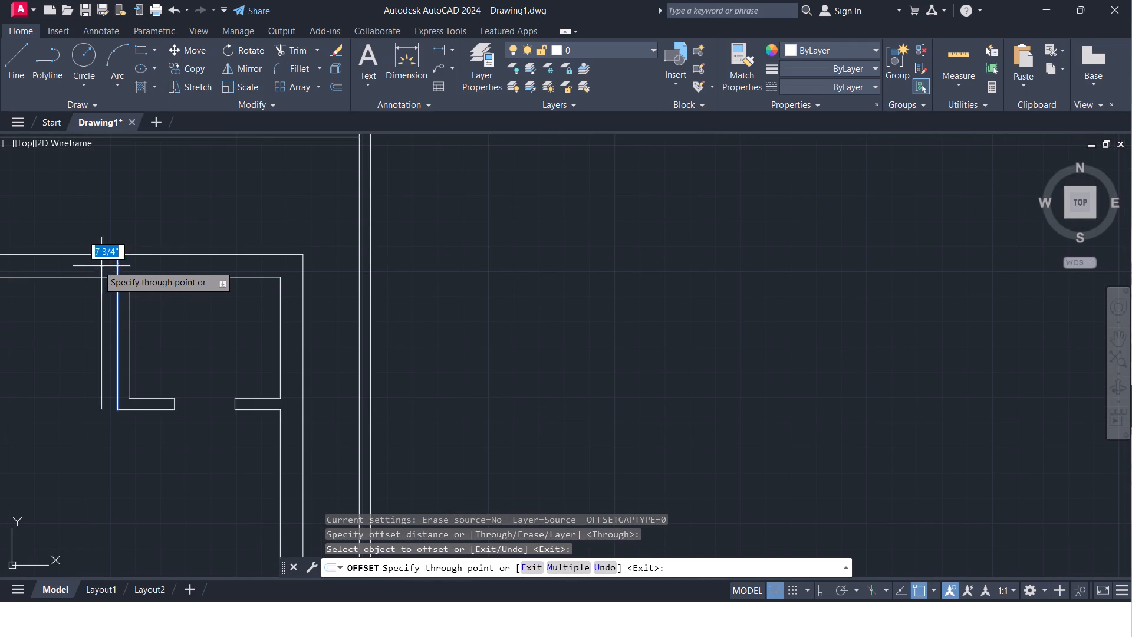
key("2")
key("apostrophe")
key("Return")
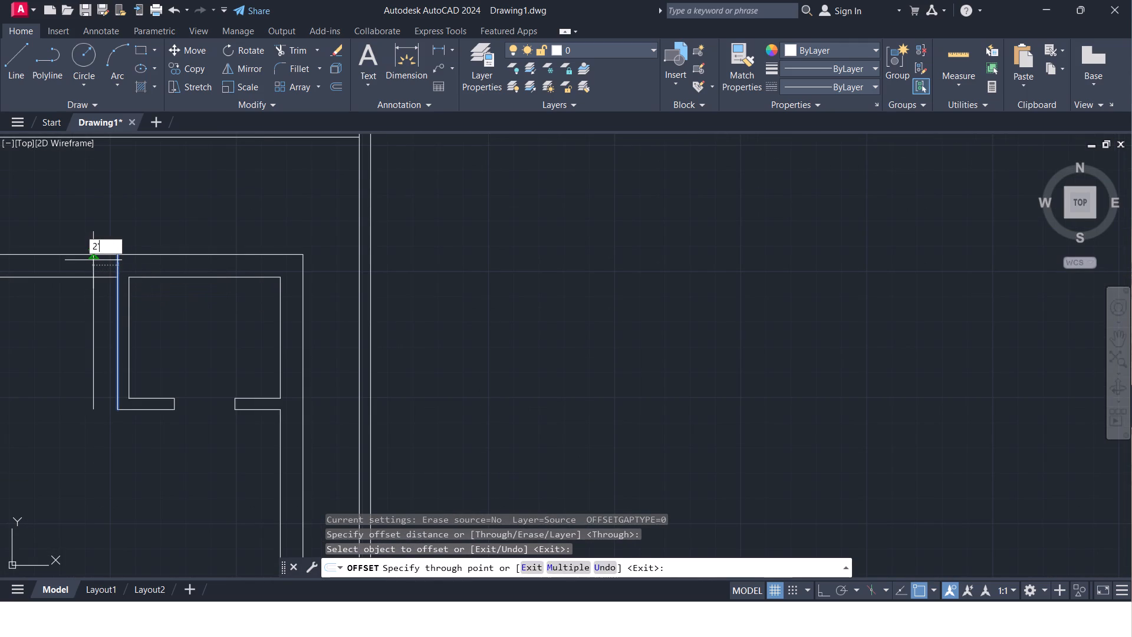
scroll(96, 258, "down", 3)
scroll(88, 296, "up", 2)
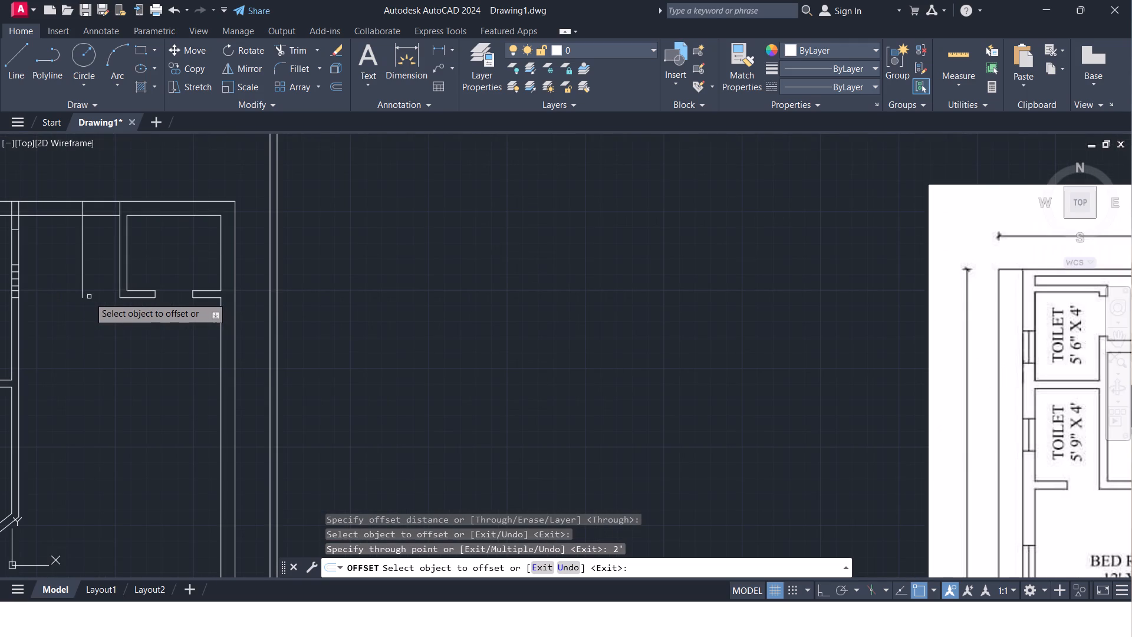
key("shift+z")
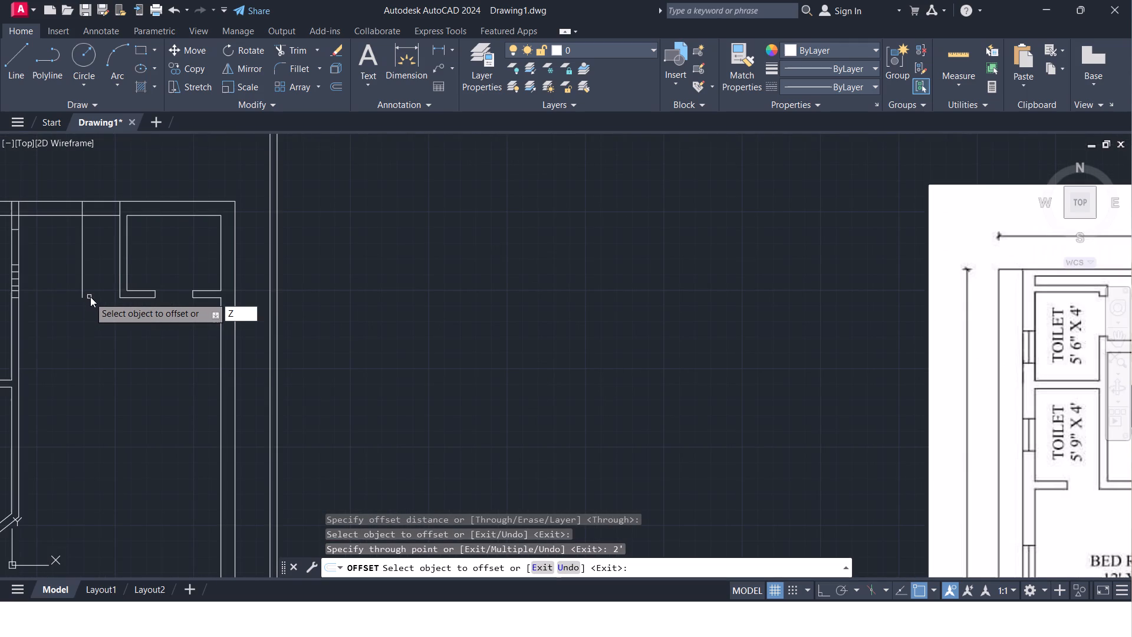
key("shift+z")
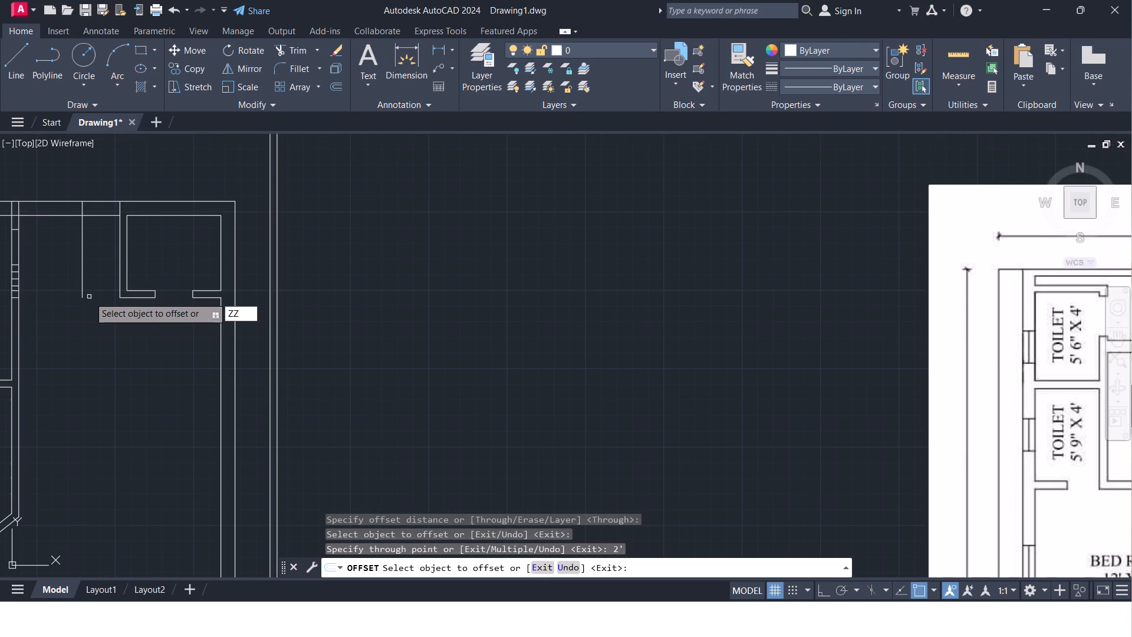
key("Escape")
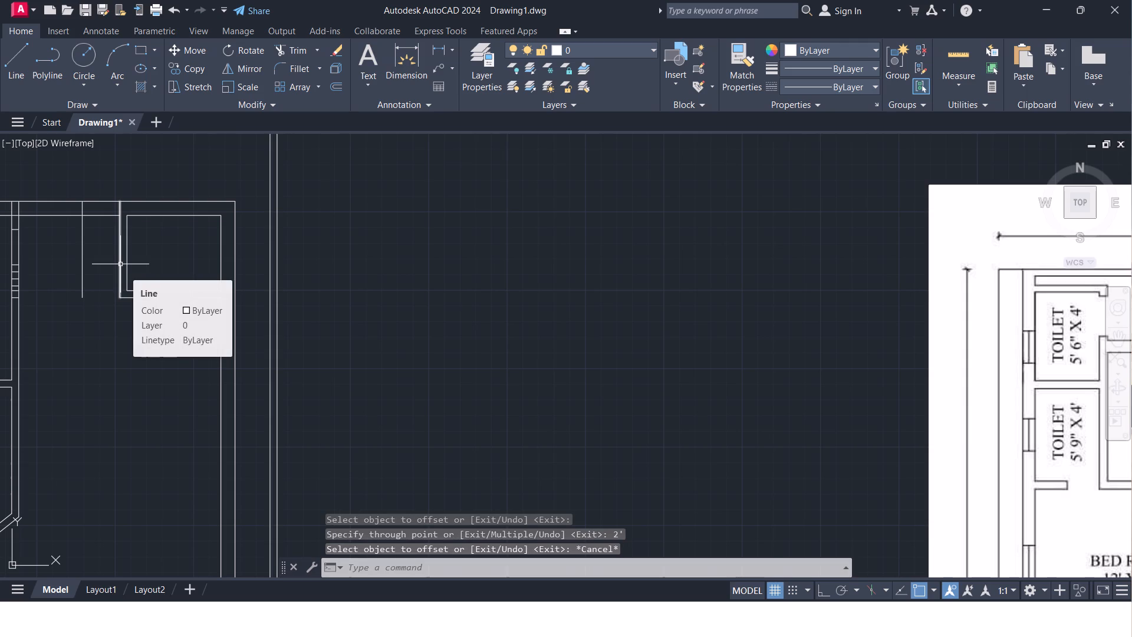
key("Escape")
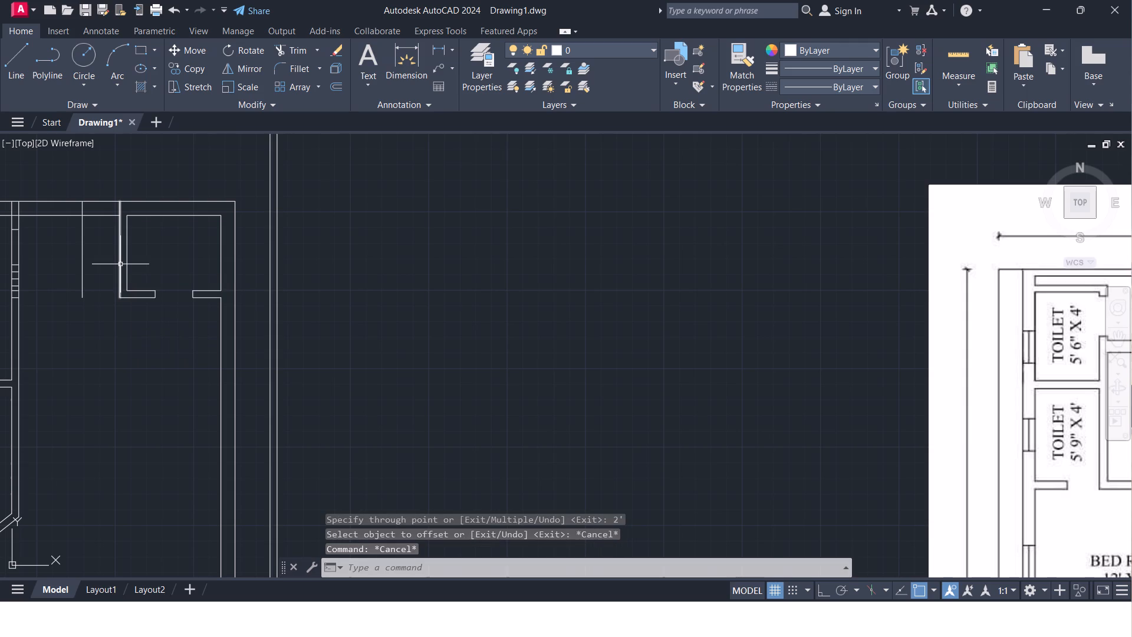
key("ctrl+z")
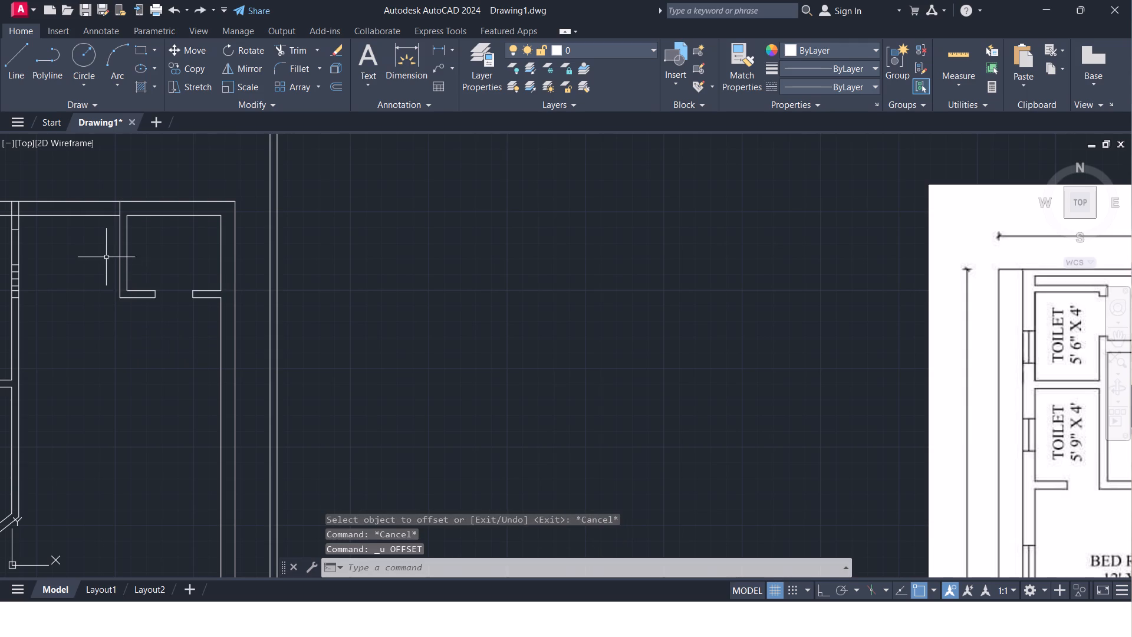
Offset the outer line of the pooja room's west wall 1' toward the kitchen.
left_click(120, 209)
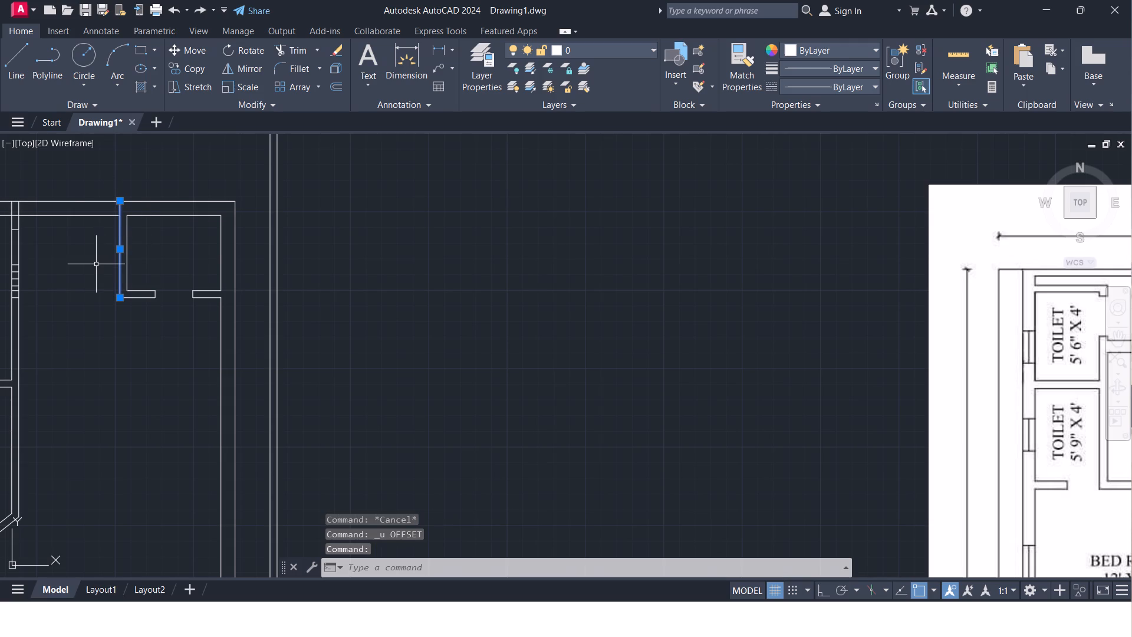
key("o")
key("Return")
key("Return")
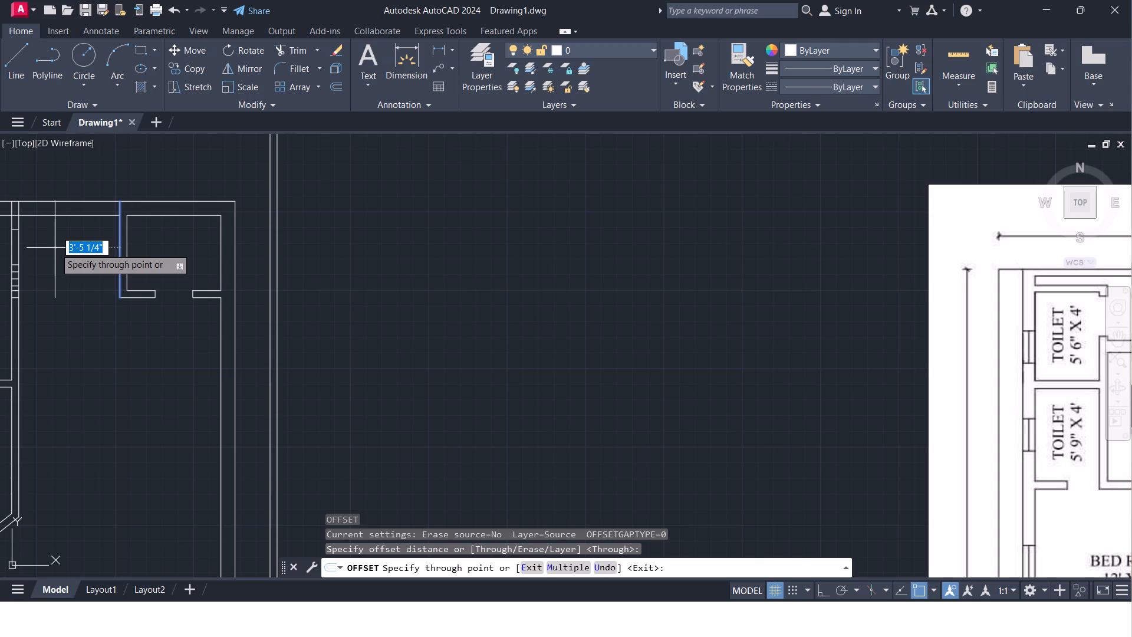
scroll(55, 248, "down", 1)
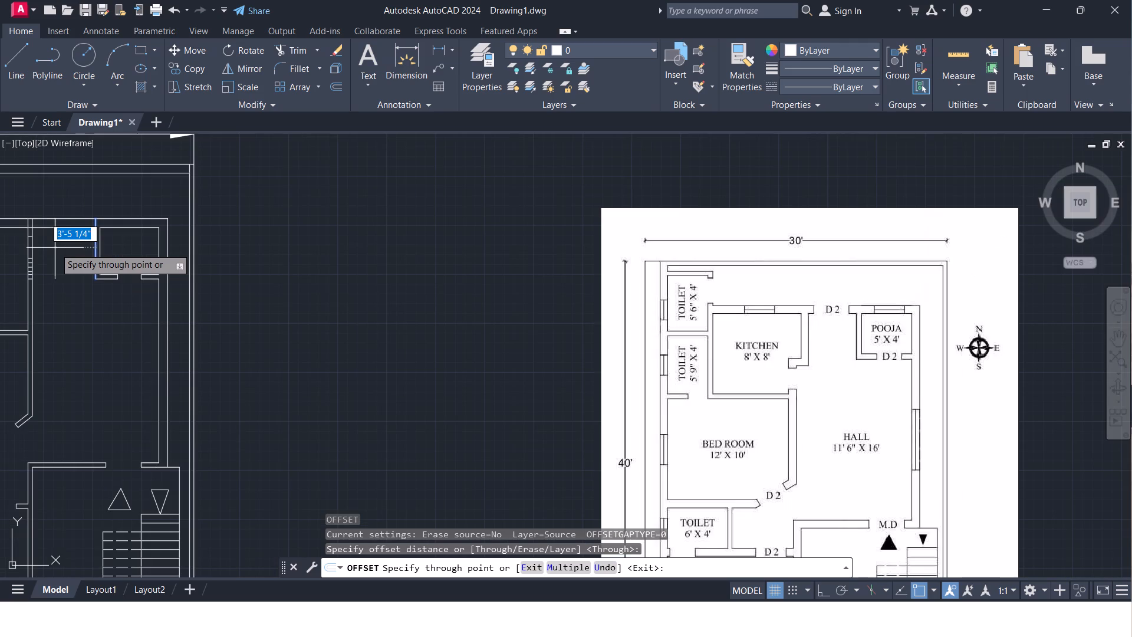
scroll(55, 248, "up", 1)
scroll(55, 248, "down", 1)
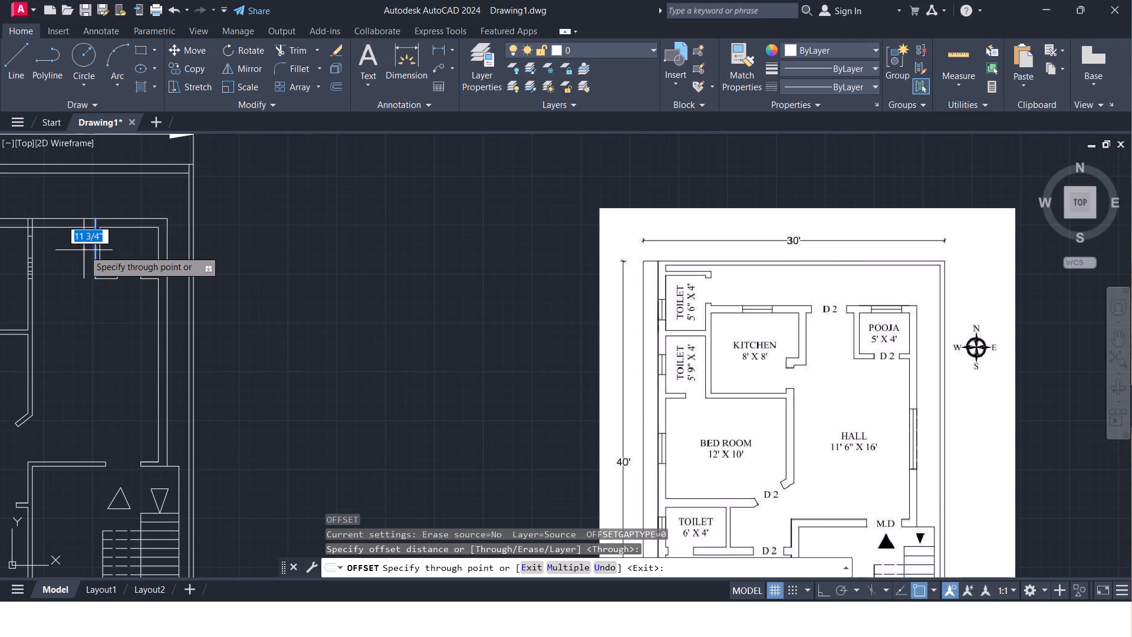
type("1'")
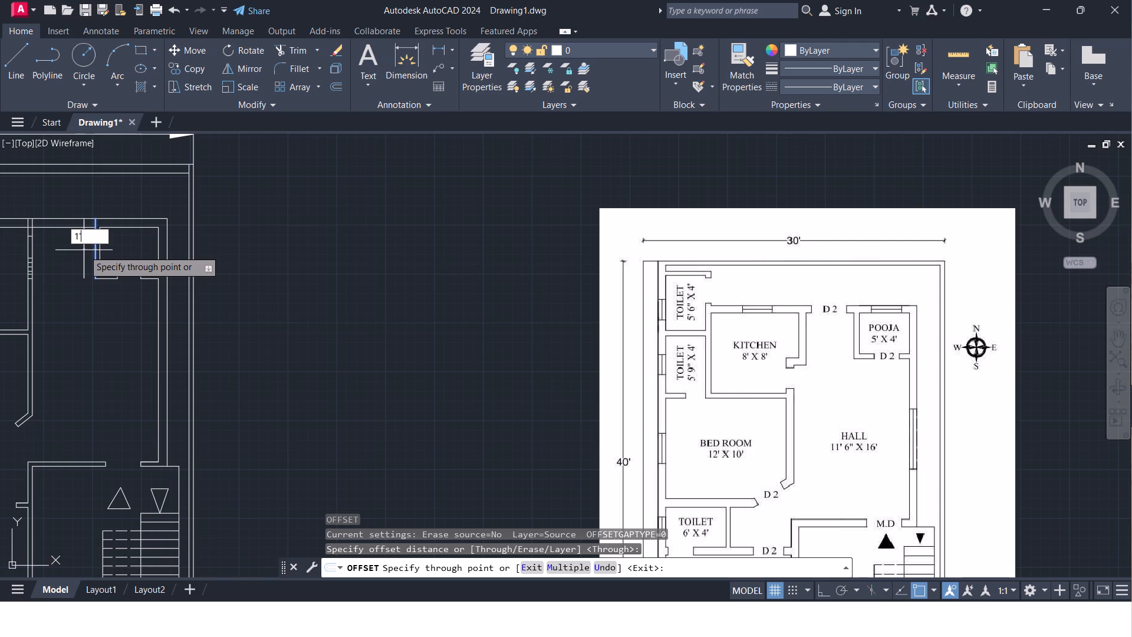
key("Return")
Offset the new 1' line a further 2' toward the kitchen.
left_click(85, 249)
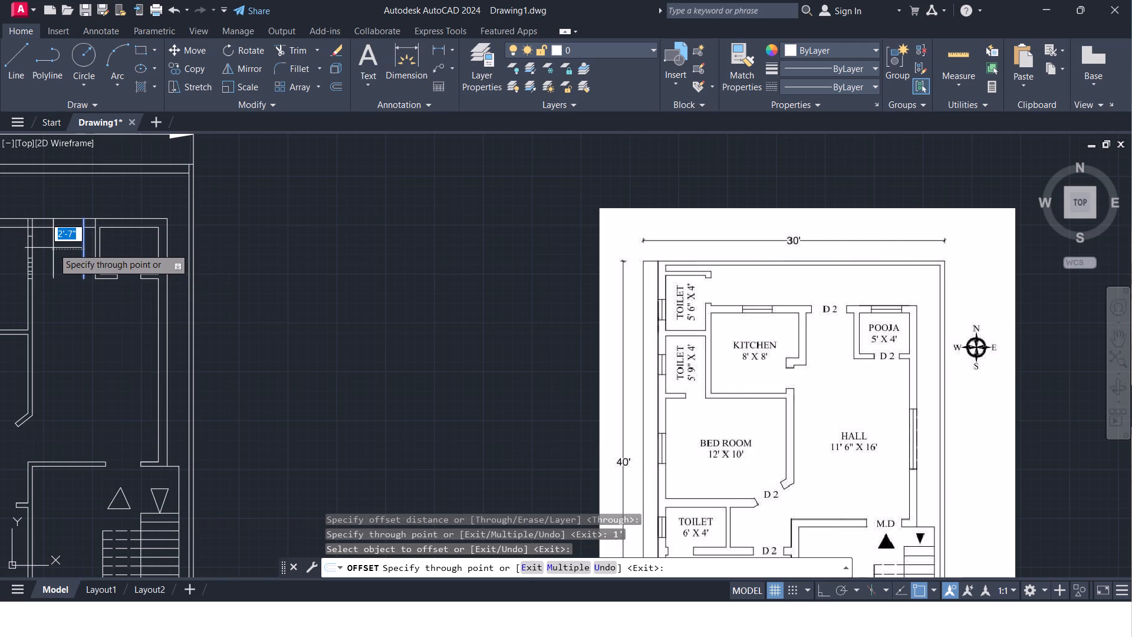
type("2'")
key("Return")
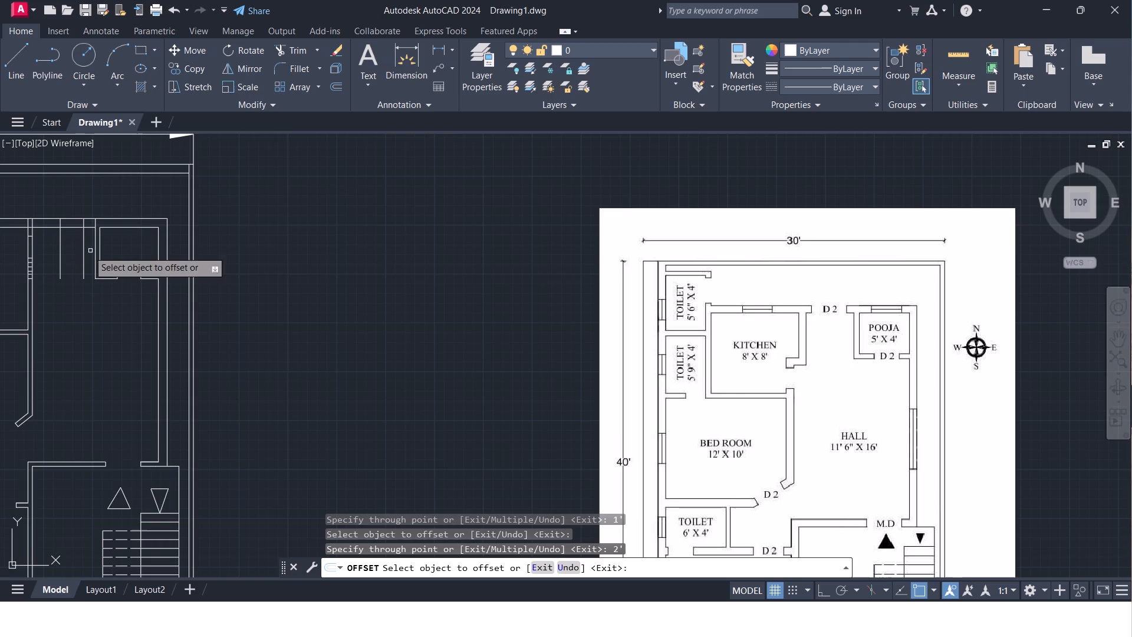
Offset the line beside the pooja room's west wall 3' toward the kitchen to mark the D2 door opening.
scroll(74, 248, "down", 1)
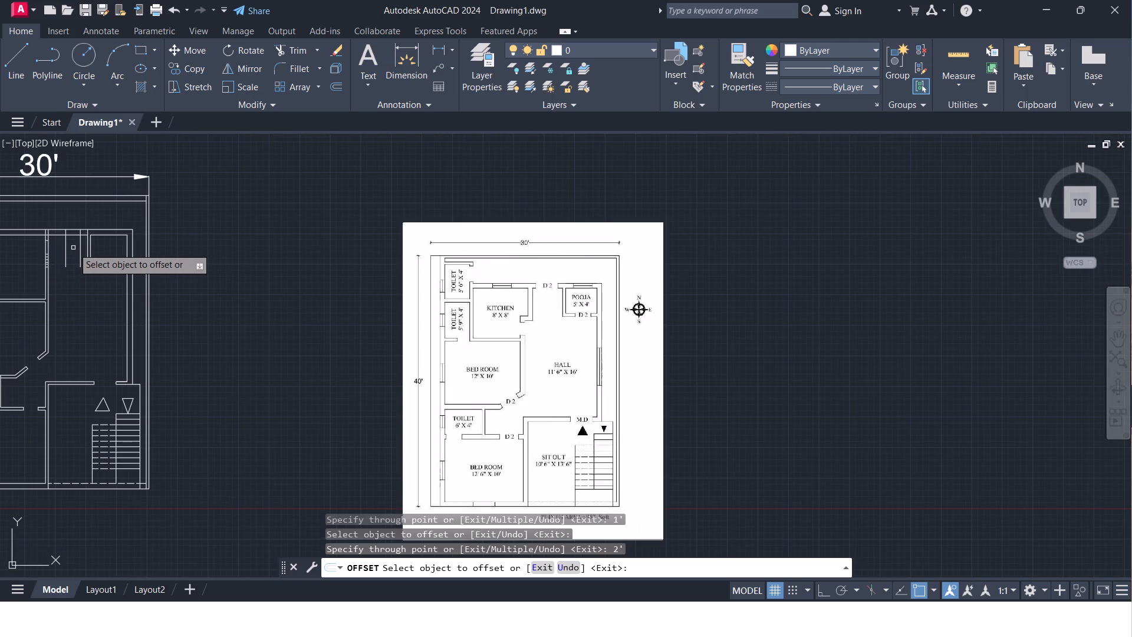
scroll(73, 248, "down", 1)
scroll(73, 248, "up", 3)
middle_click_drag(73, 248, 84, 271)
scroll(85, 255, "up", 1)
scroll(85, 246, "down", 1)
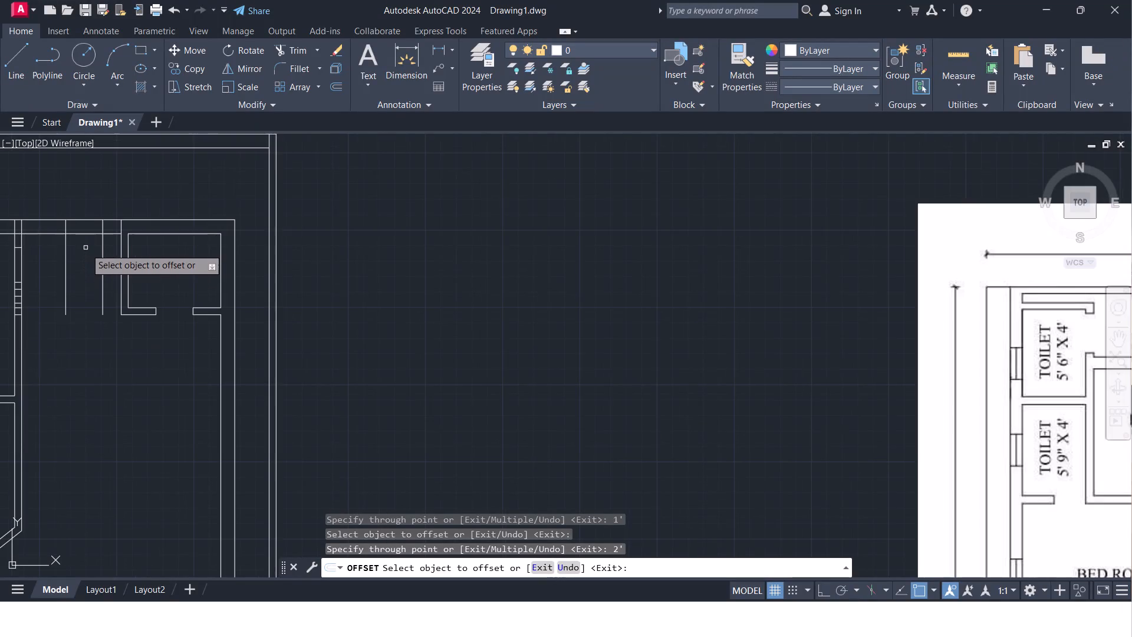
left_click(103, 245)
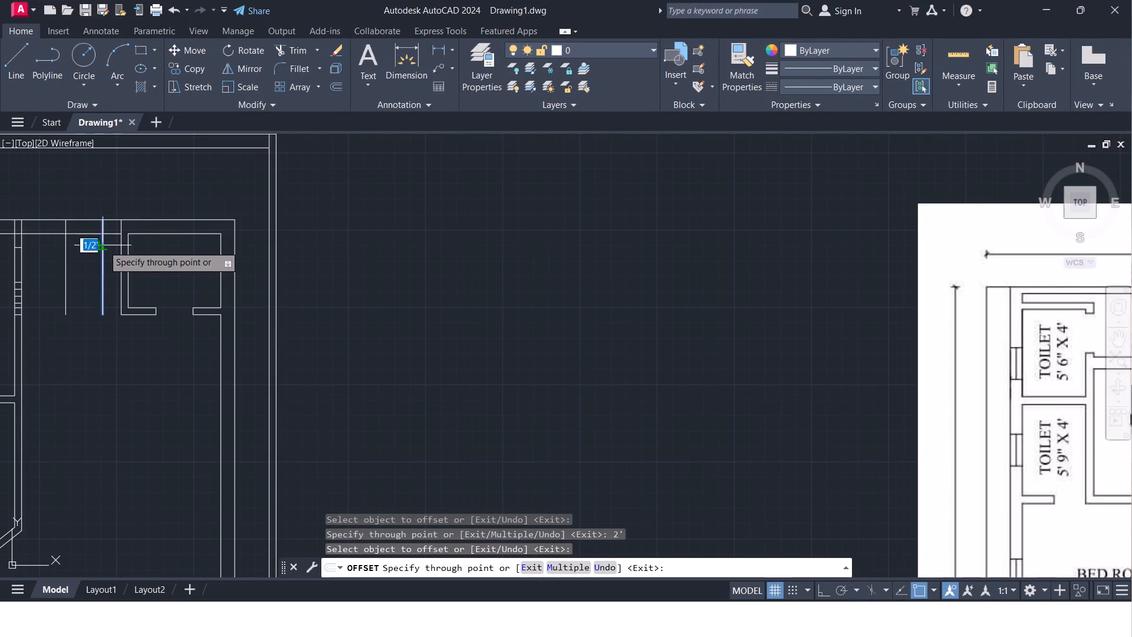
type("3'")
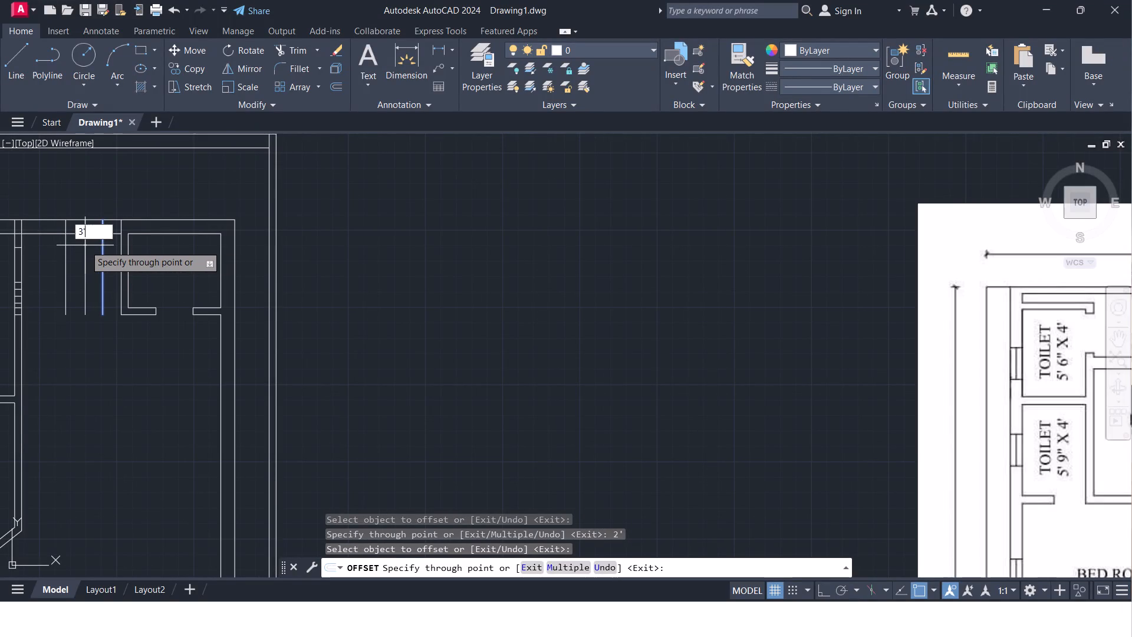
key("Return")
key("Escape")
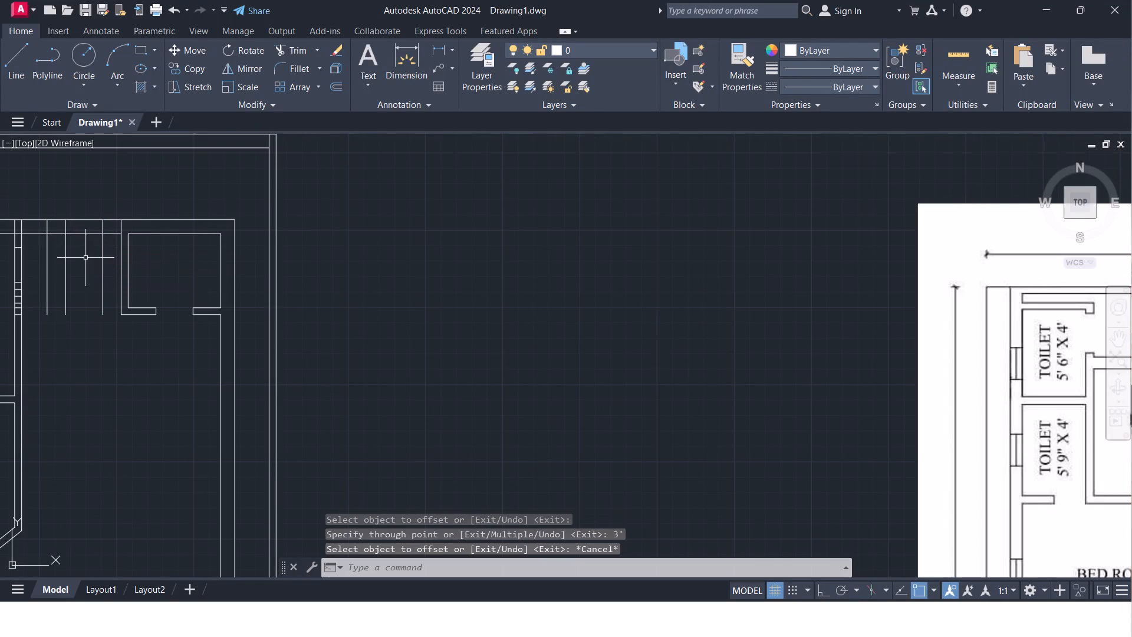
Trim both north wall lines between the two 3'-apart door lines and remove the leftover intermediate line to open the doorway.
key("t")
key("r")
key("Return")
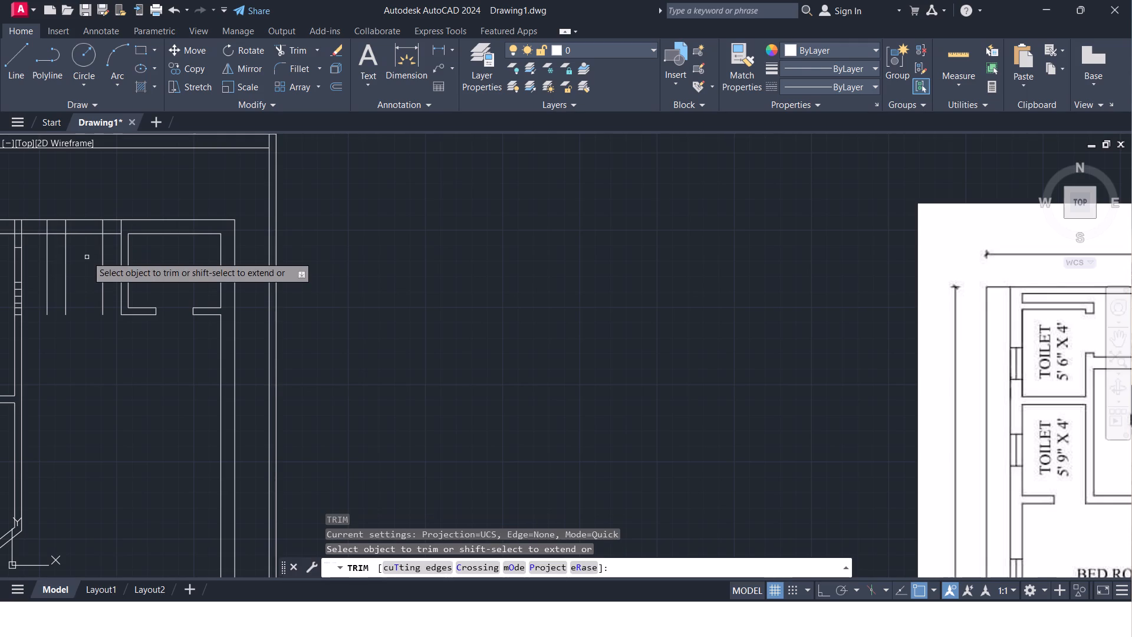
left_click(85, 255)
left_click(81, 201)
left_click(71, 262)
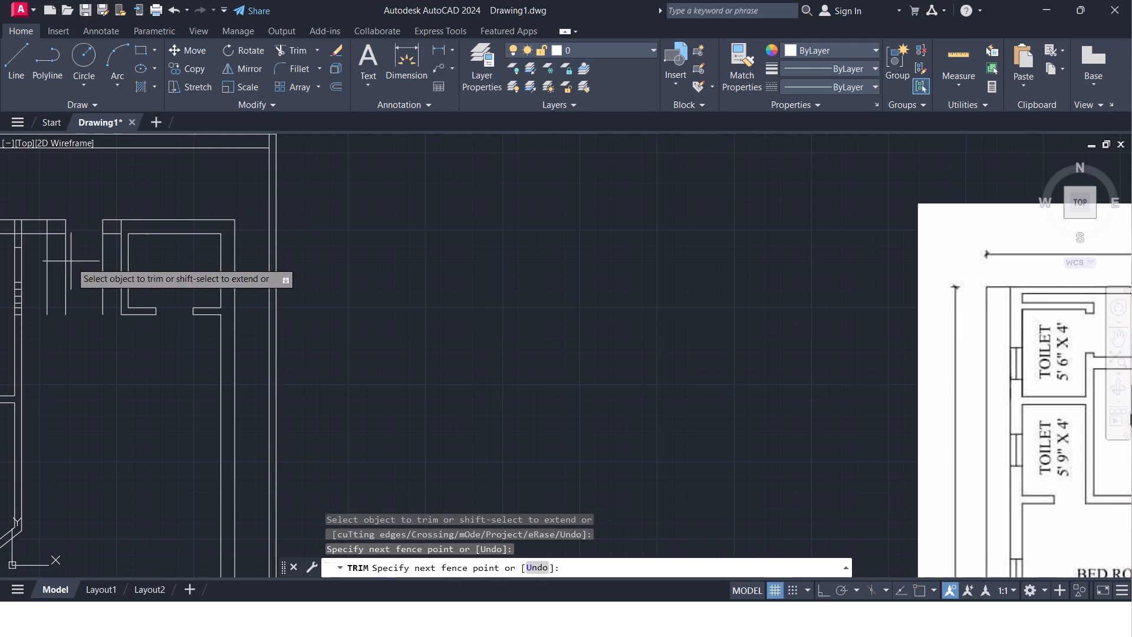
double_click(60, 252)
left_click(60, 221)
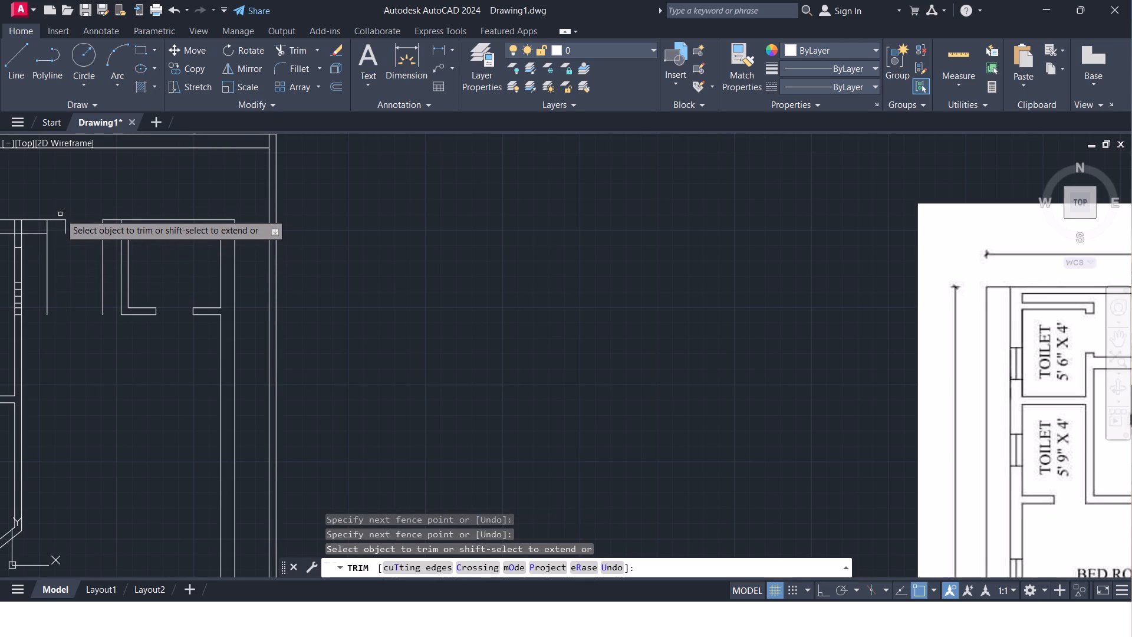
left_click_drag(60, 214, 63, 221)
left_click(62, 229)
left_click(66, 226)
Trim the door jamb lines hanging below the north wall and the pooja wall line crossing inside that wall.
left_click(61, 283)
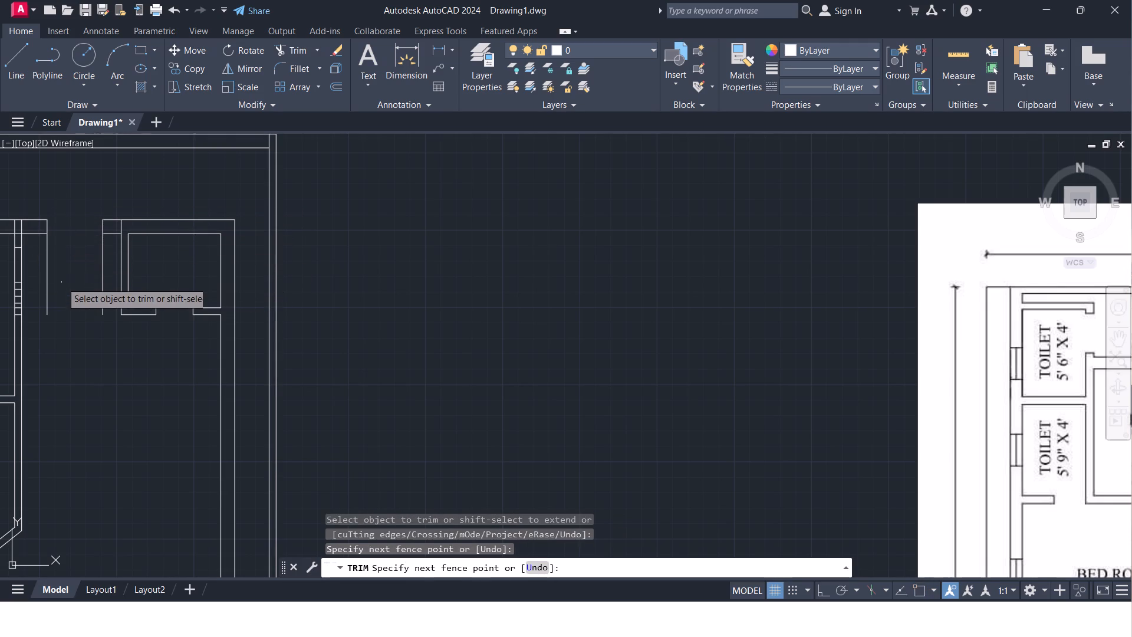
left_click(47, 258)
left_click(105, 262)
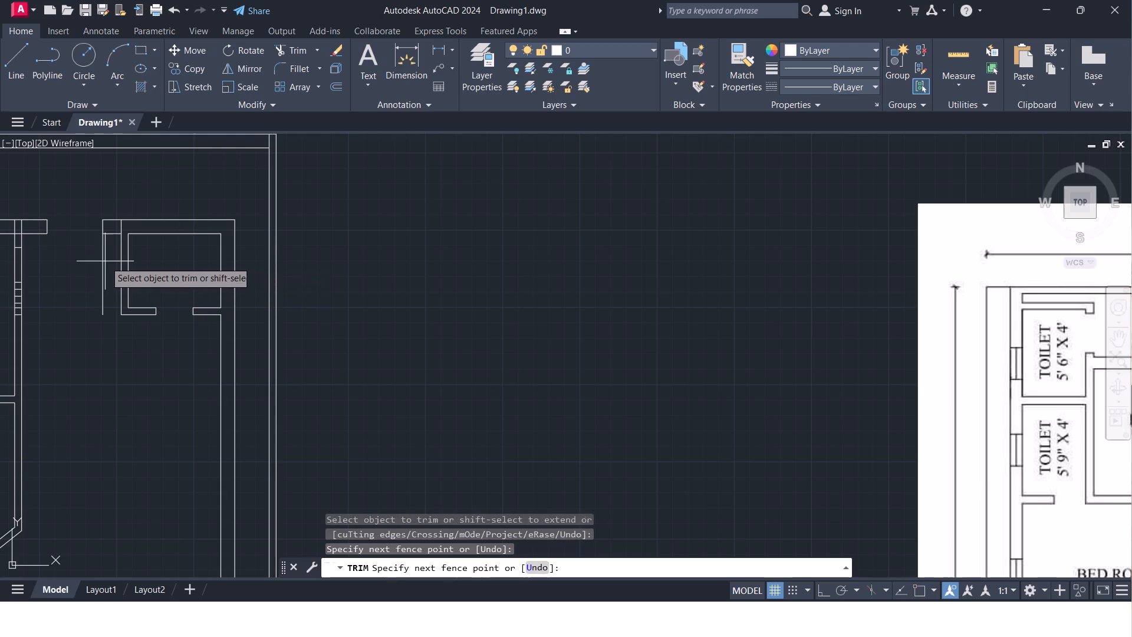
left_click(100, 259)
scroll(114, 229, "up", 1)
left_click(134, 227)
left_click(120, 220)
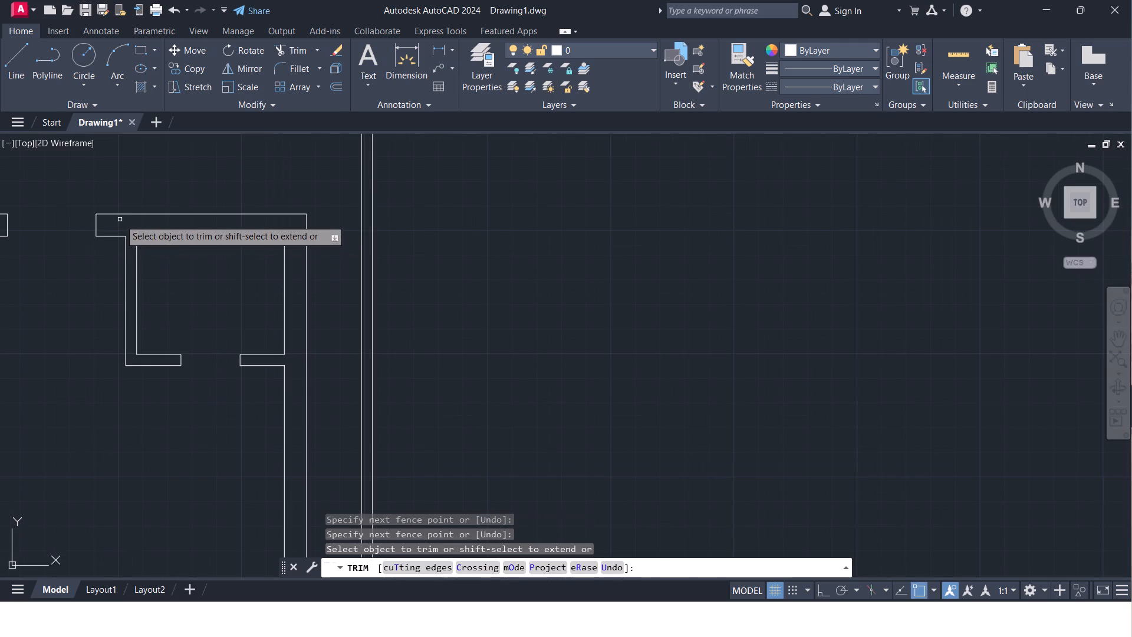
Compare the drawn kitchen, pooja and hall walls and openings with the reference floor plan.
scroll(124, 225, "down", 2)
scroll(268, 253, "down", 2)
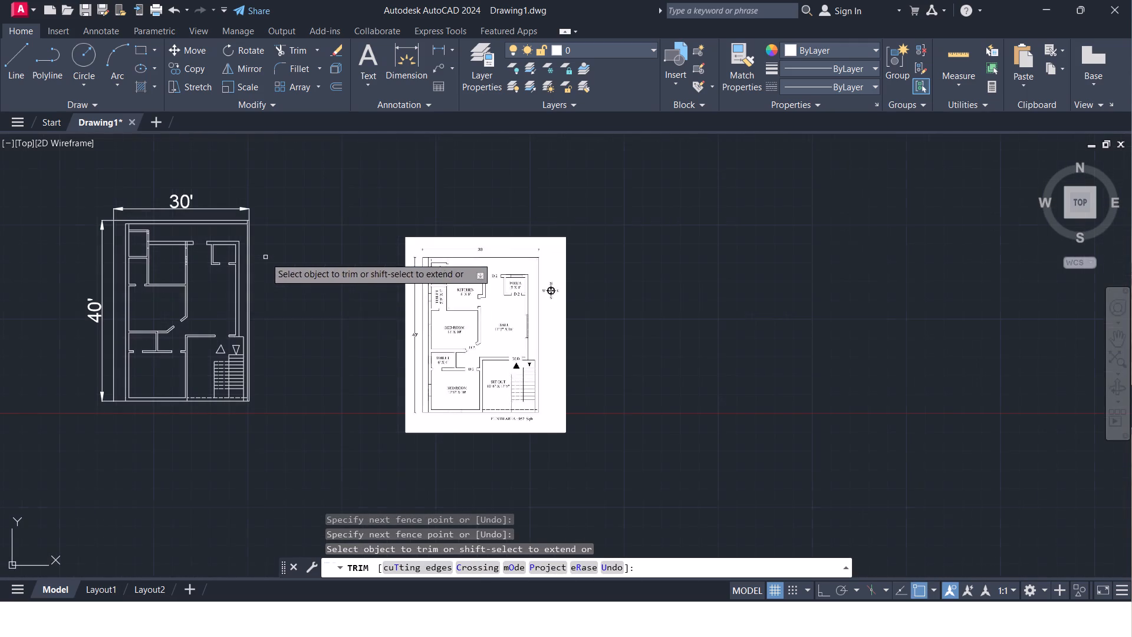
scroll(524, 285, "up", 2)
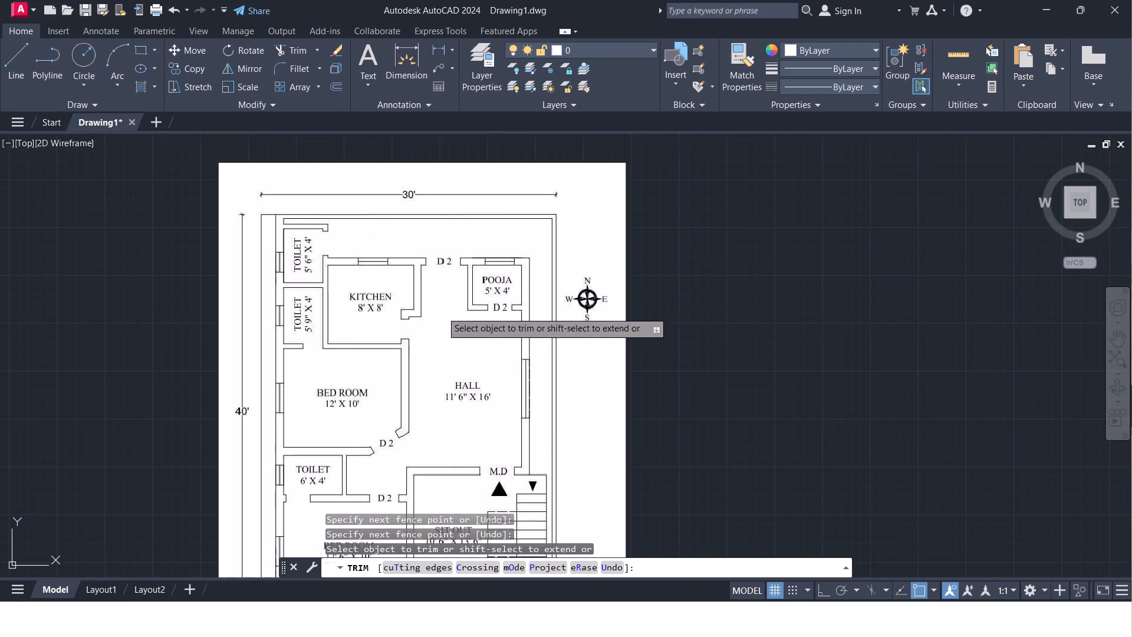
scroll(472, 281, "down", 1)
scroll(124, 283, "down", 1)
scroll(77, 265, "up", 1)
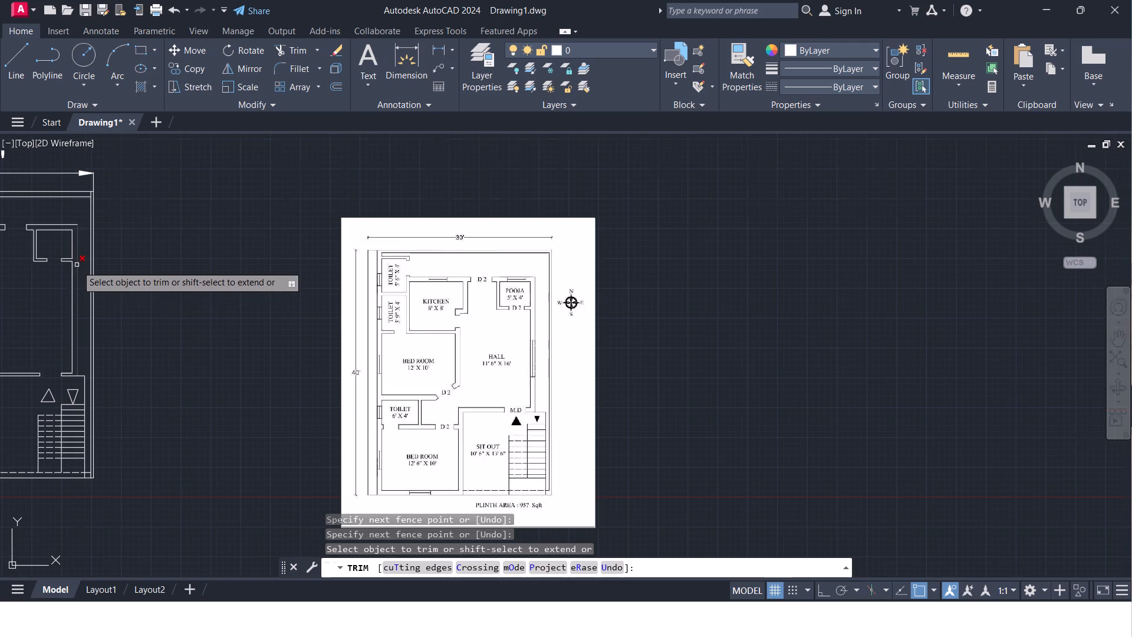
scroll(35, 265, "down", 1)
middle_click_drag(37, 265, 115, 270)
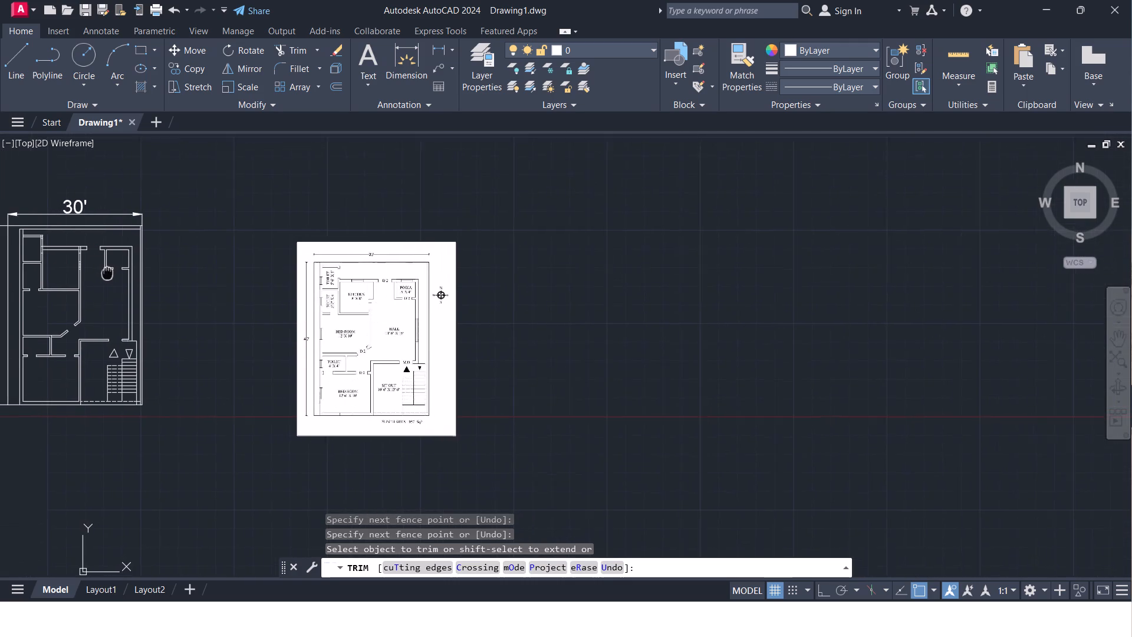
middle_click_drag(115, 270, 141, 250)
scroll(152, 272, "up", 2)
scroll(166, 285, "down", 1)
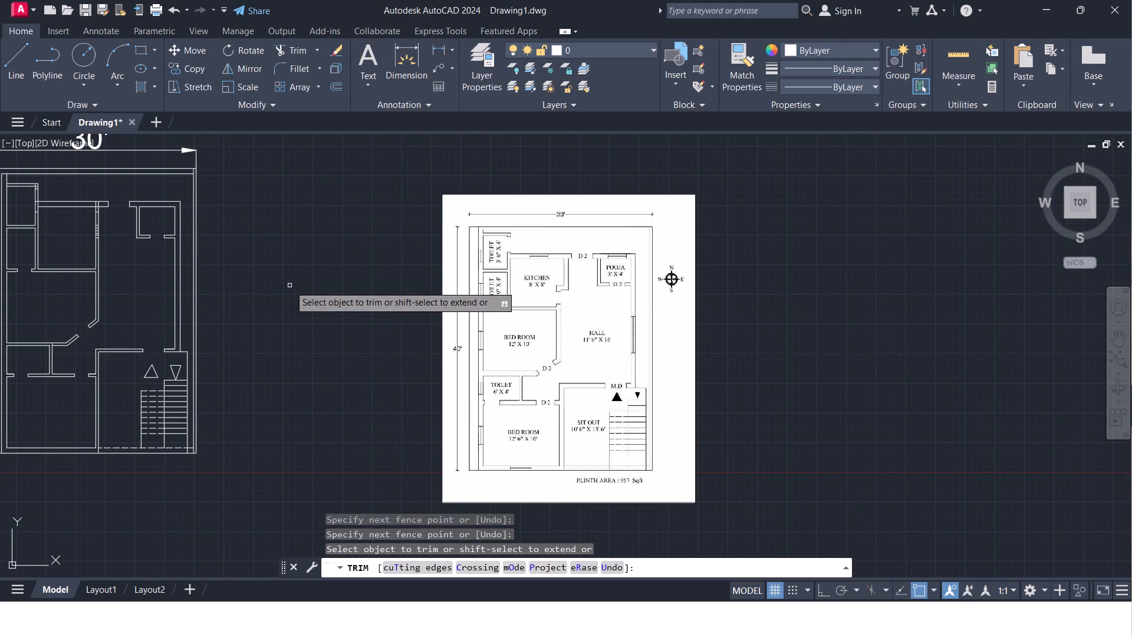
scroll(100, 198, "up", 3)
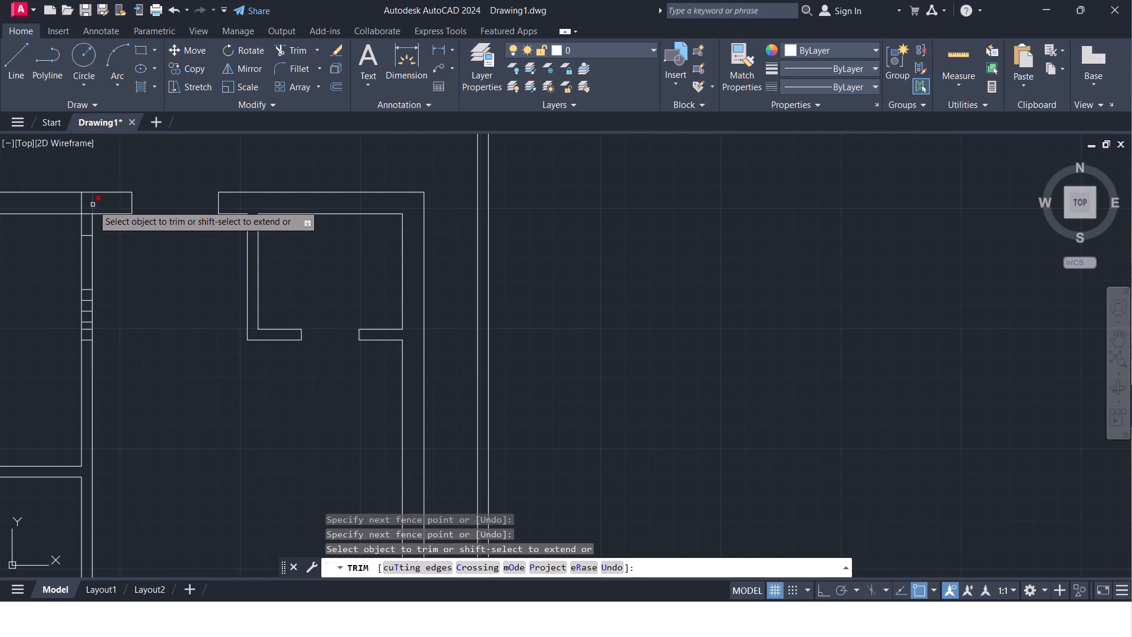
Trim the kitchen's east wall lines crossing inside the north wall.
left_click(101, 203)
left_click(71, 202)
Compare the drawn kitchen's east wall and its surroundings with the reference floor plan.
scroll(115, 272, "down", 2)
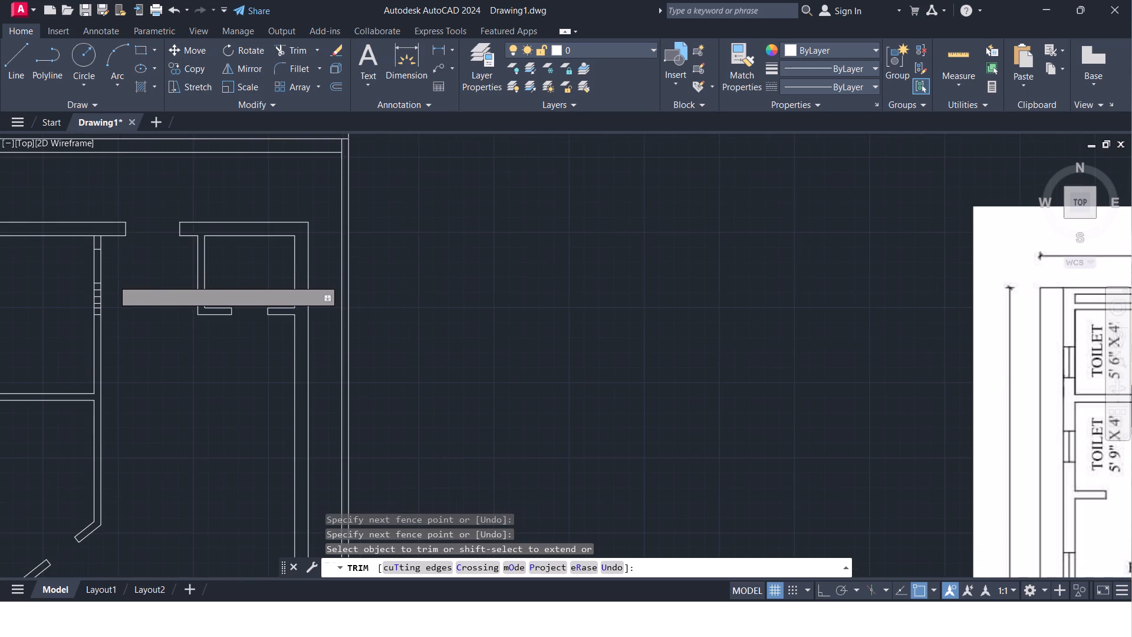
middle_click_drag(126, 291, 117, 248)
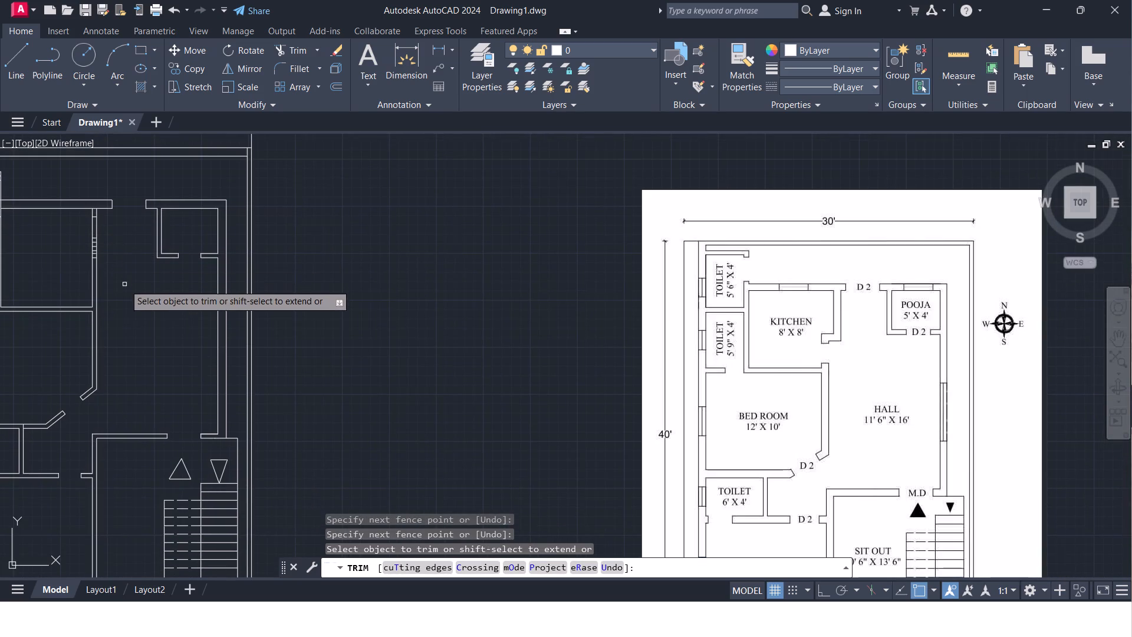
scroll(122, 290, "down", 1)
scroll(115, 298, "up", 1)
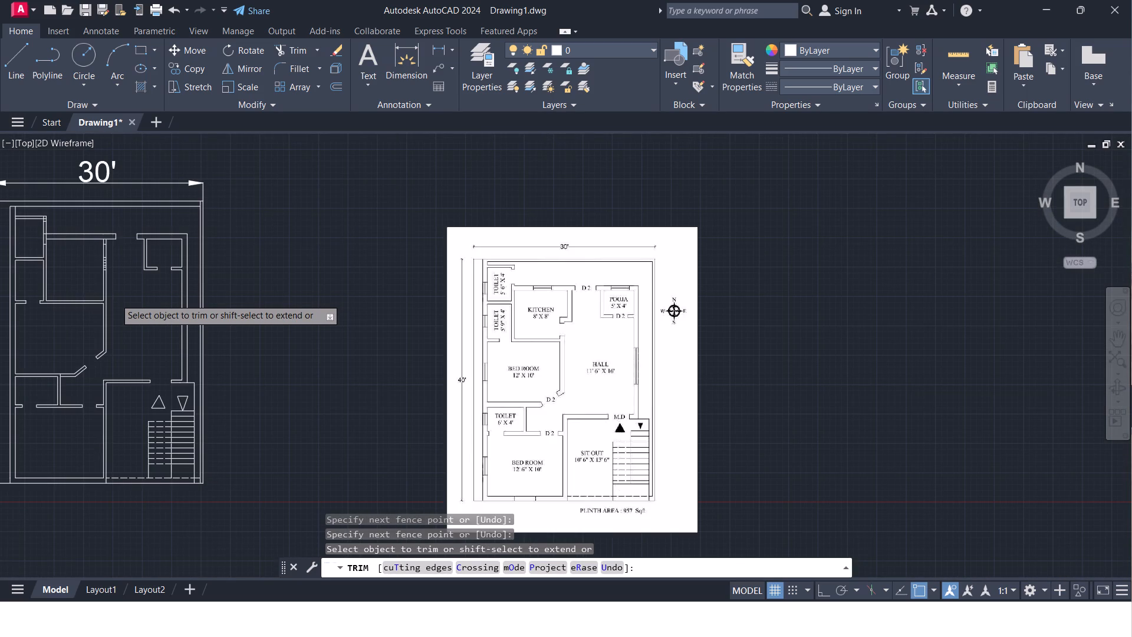
scroll(115, 298, "down", 1)
scroll(115, 298, "up", 1)
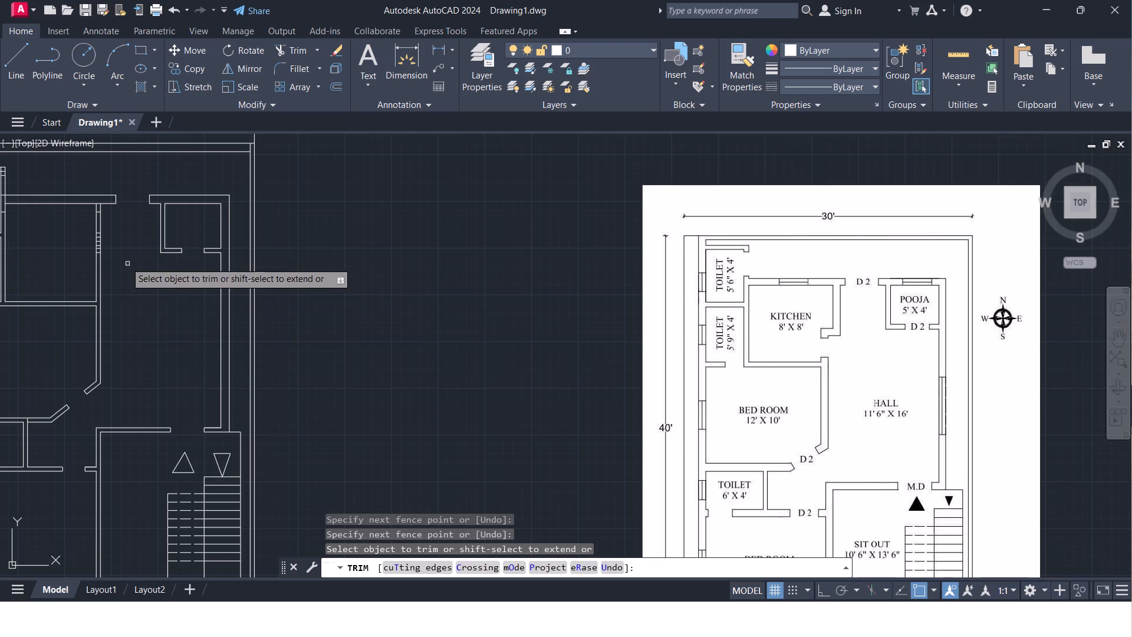
scroll(111, 246, "up", 1)
scroll(111, 246, "down", 1)
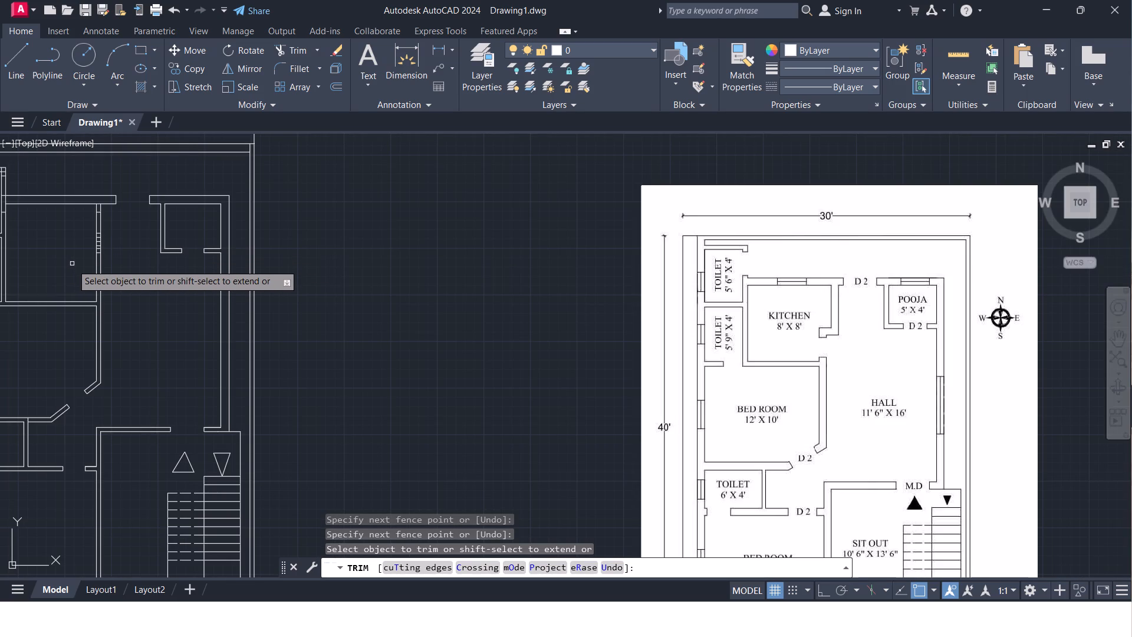
key("Escape")
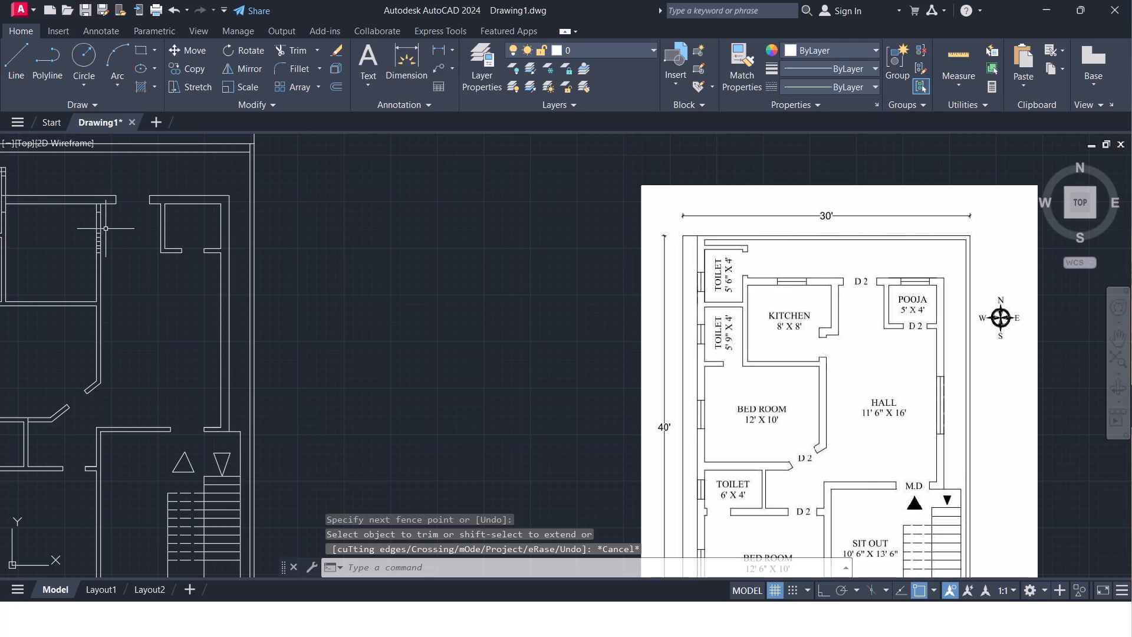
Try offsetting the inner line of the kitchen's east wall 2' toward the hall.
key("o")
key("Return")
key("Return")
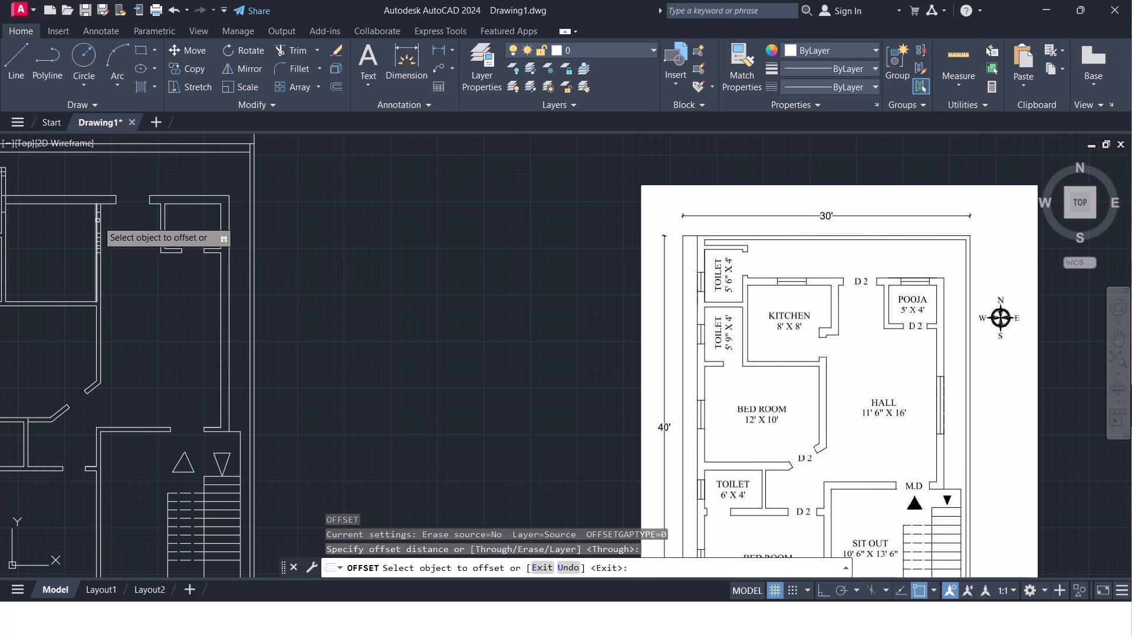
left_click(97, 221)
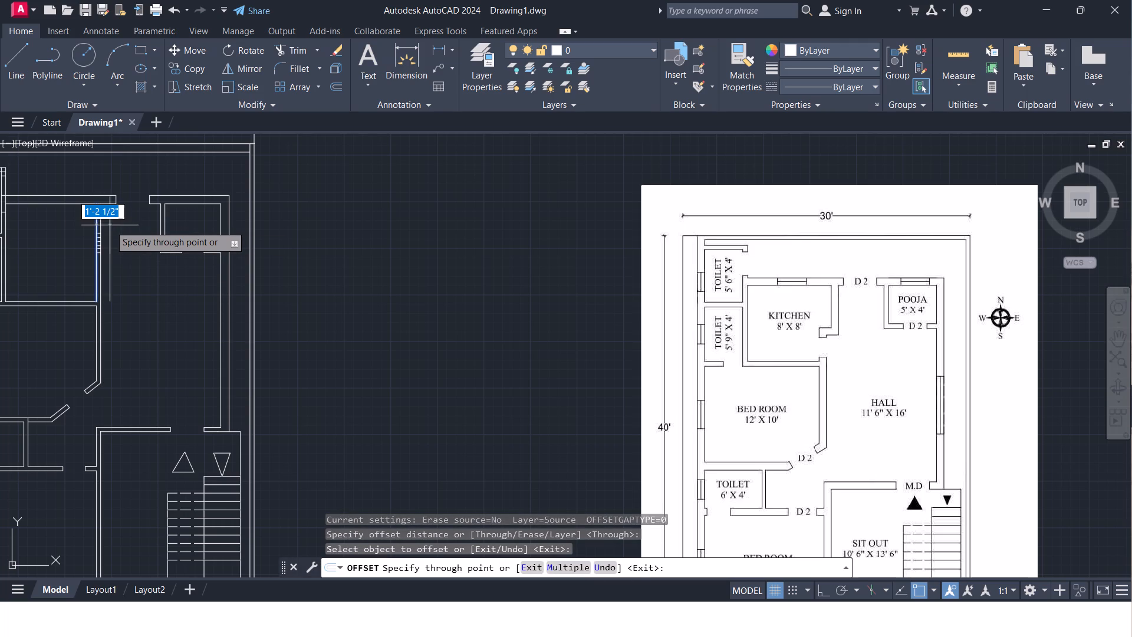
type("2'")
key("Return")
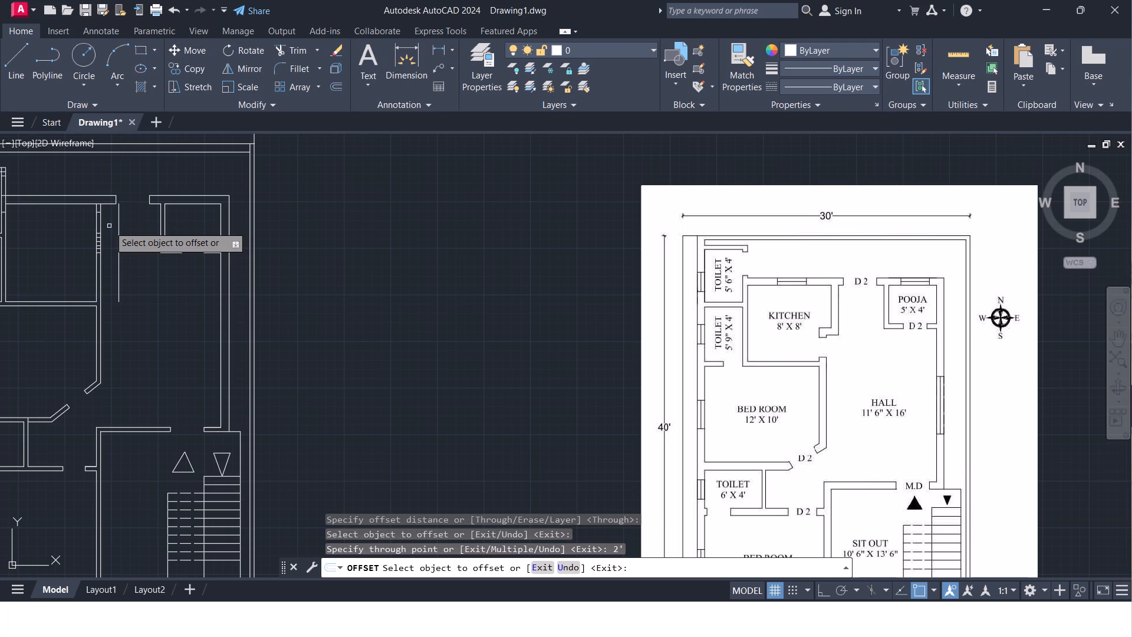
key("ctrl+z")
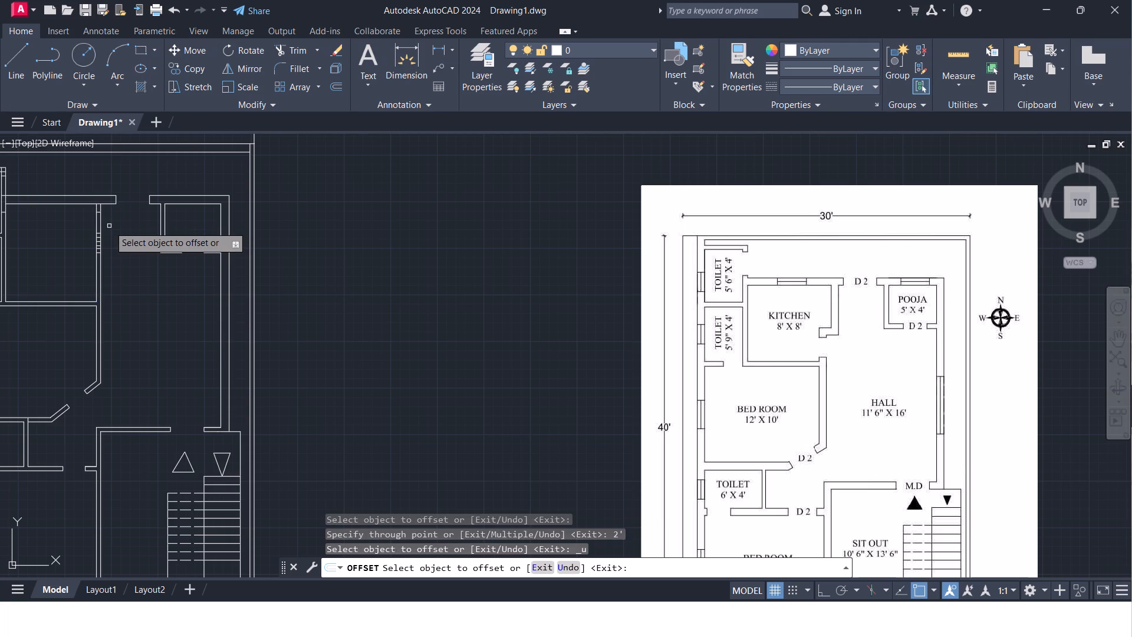
Offset the kitchen's inner east wall line 1' toward the hall, and offset that new line 4.5" for the wall thickness.
left_click(96, 224)
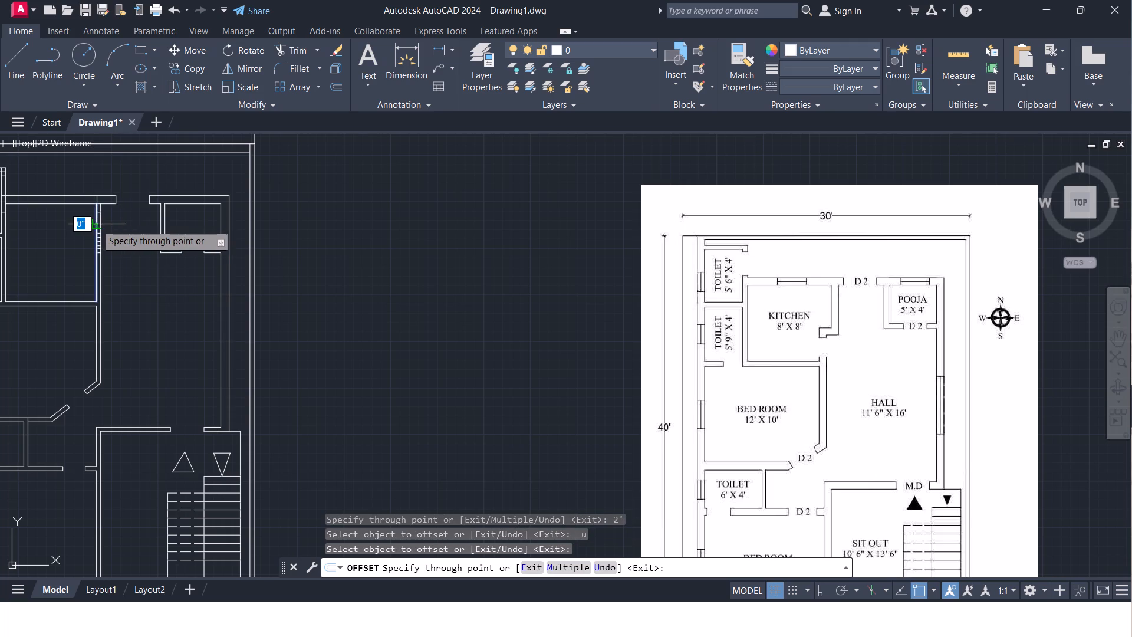
type("1'")
key("Return")
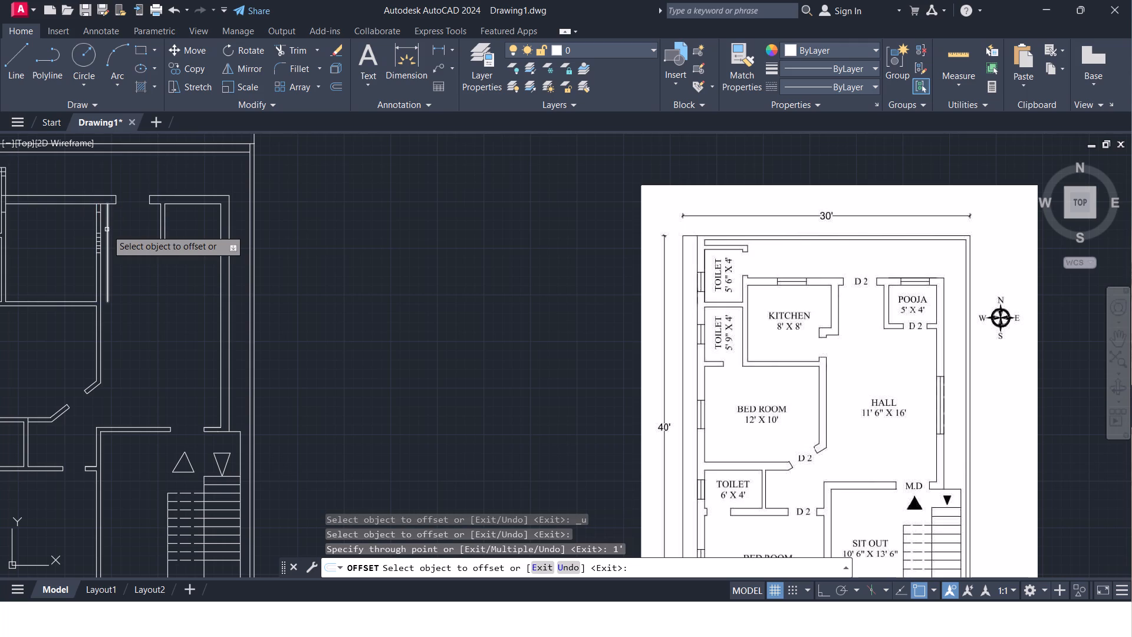
left_click(107, 229)
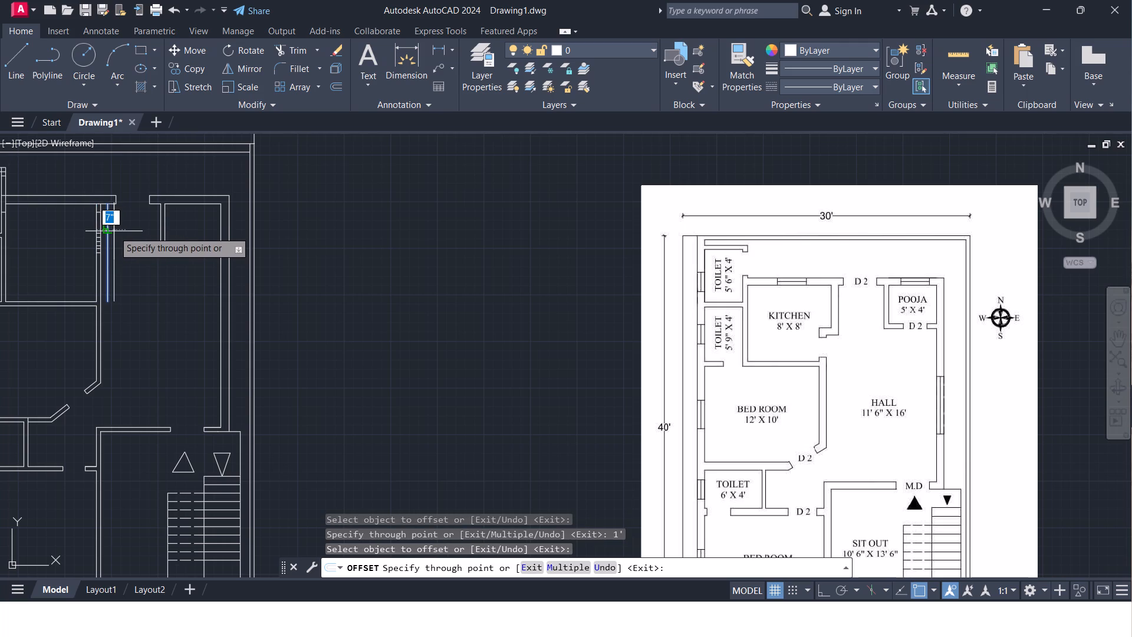
type("4.5\"")
key("Return")
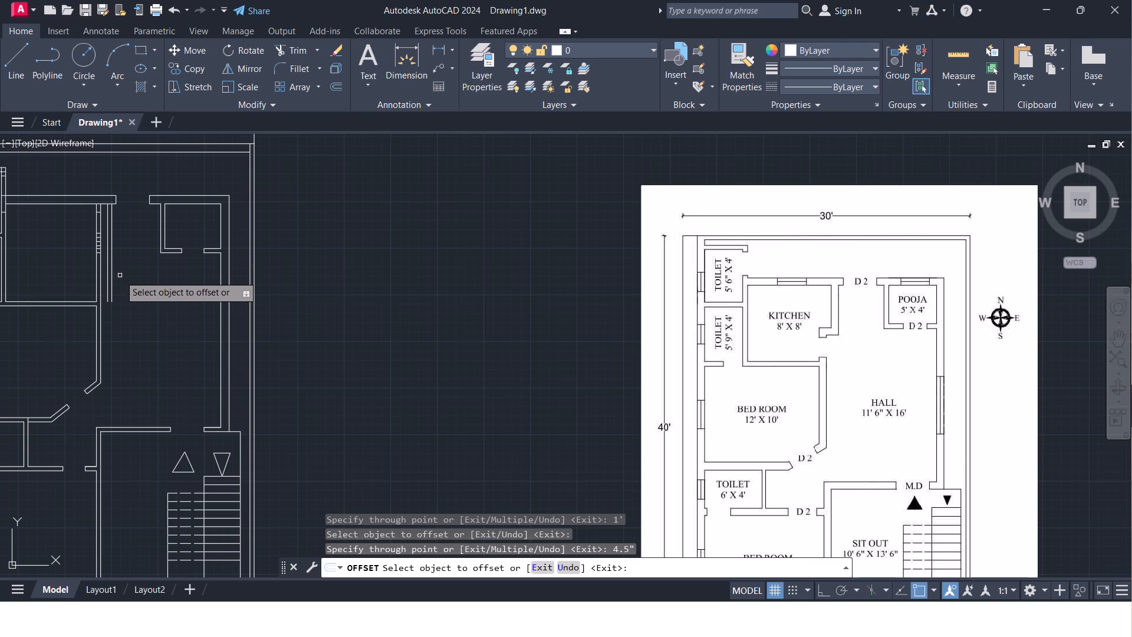
key("Escape")
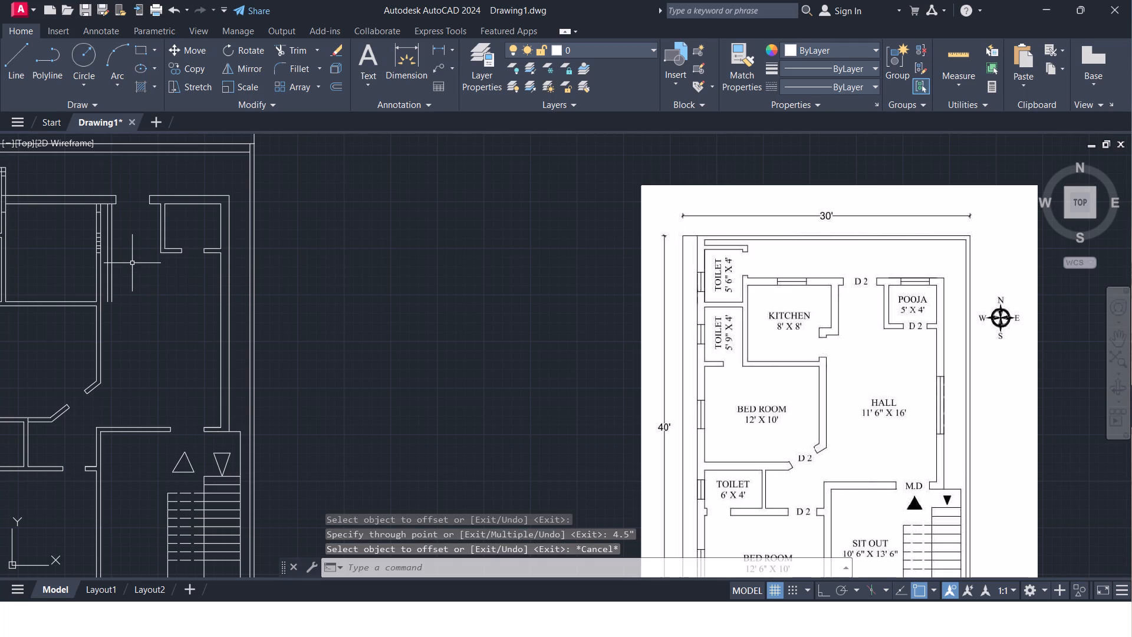
Extend the upper line of the kitchen's south wall to the outer face of the east wall.
type("tr")
key("Return")
key("Return")
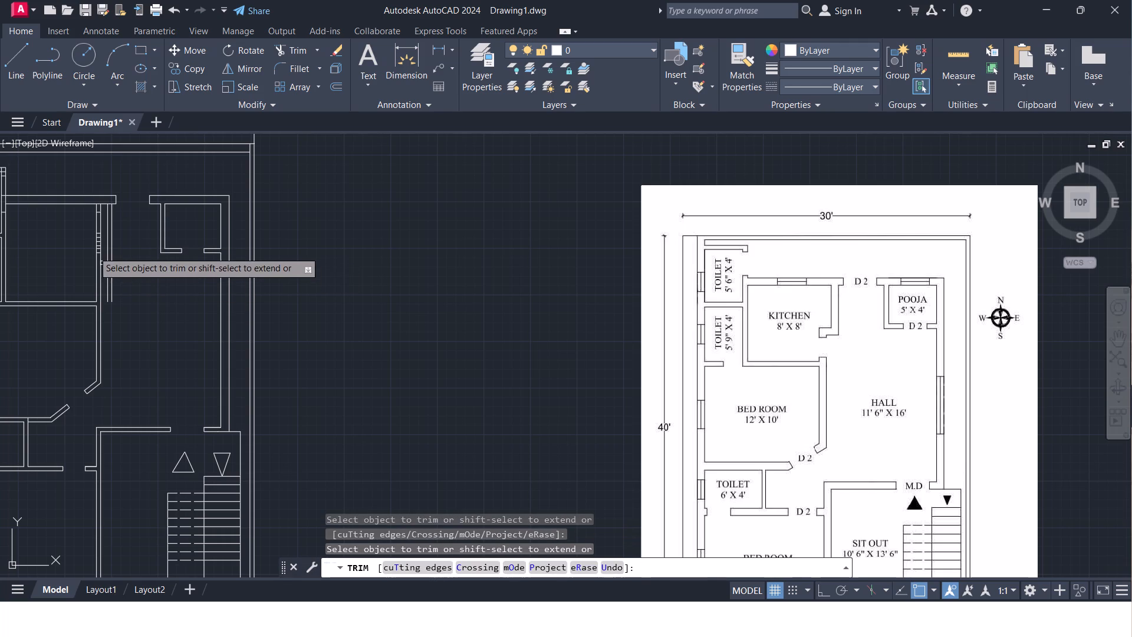
scroll(89, 247, "up", 1)
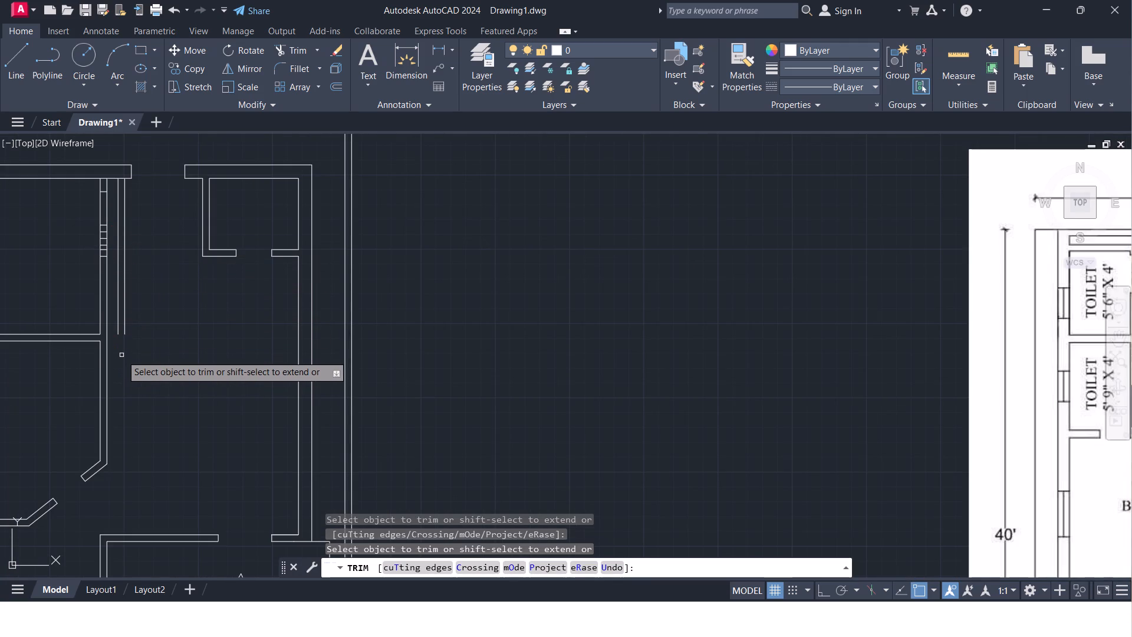
left_click(96, 334, "shift")
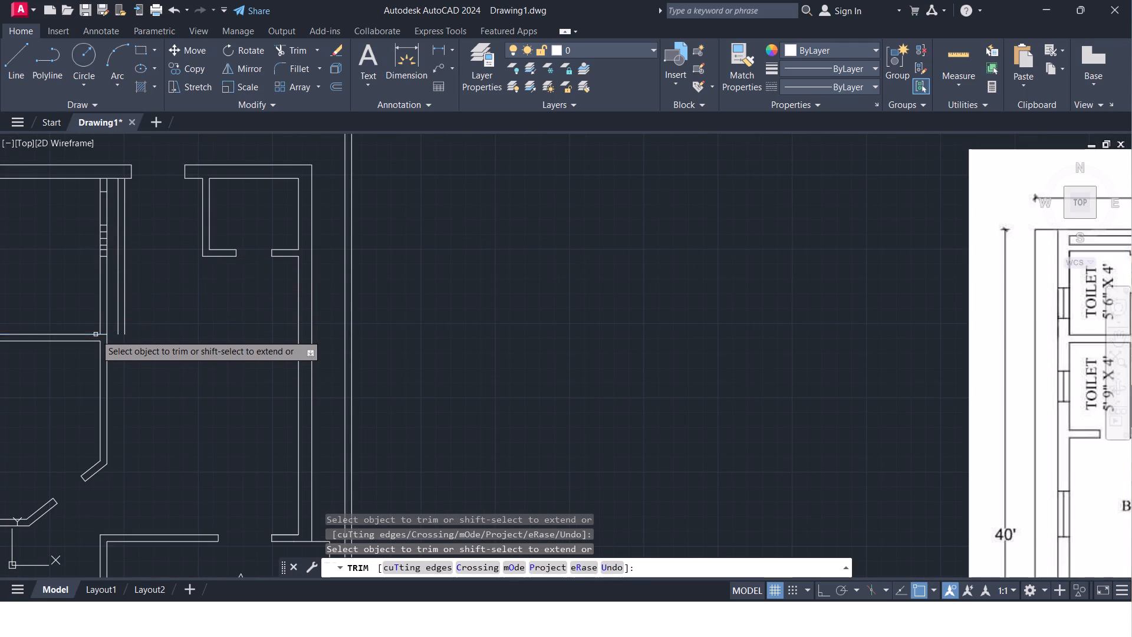
scroll(252, 394, "down", 1)
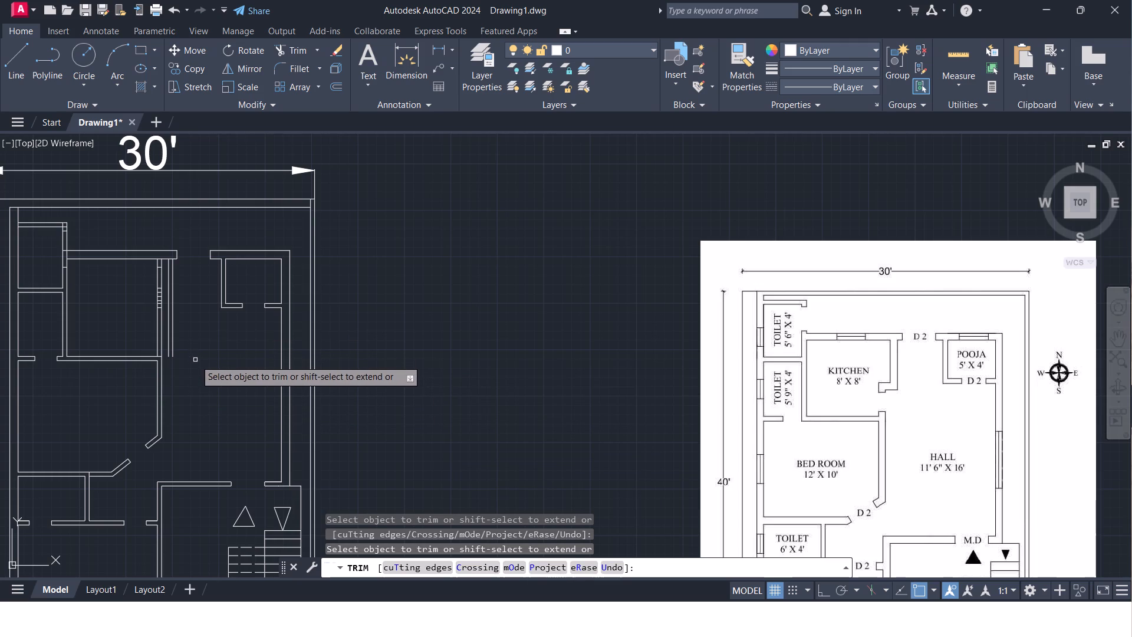
scroll(189, 329, "down", 1)
scroll(189, 329, "up", 1)
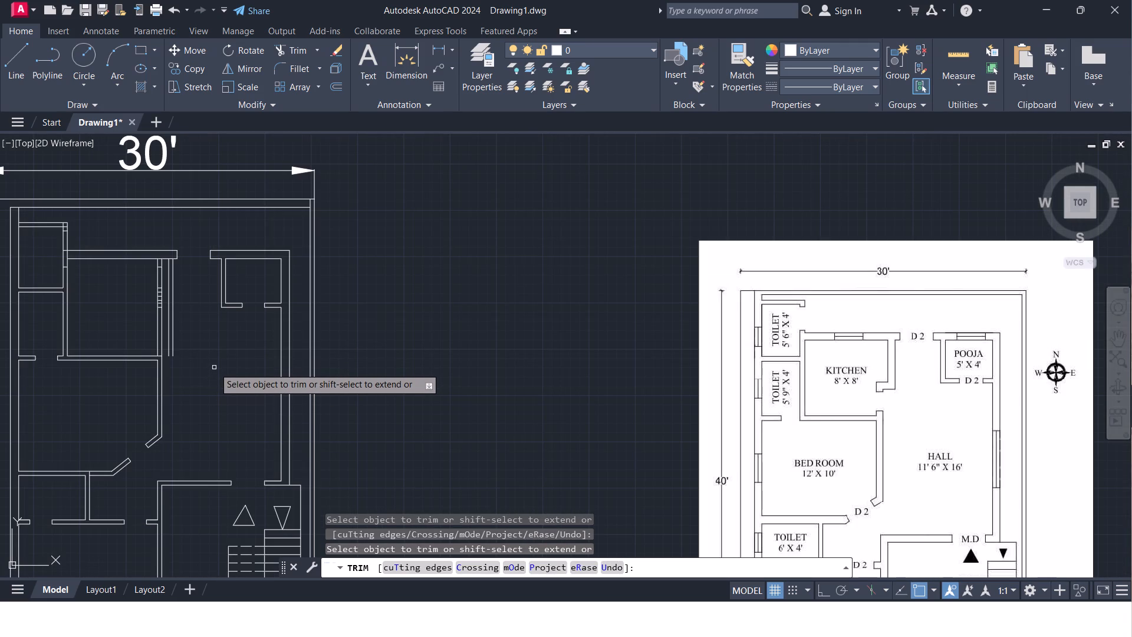
key("Escape")
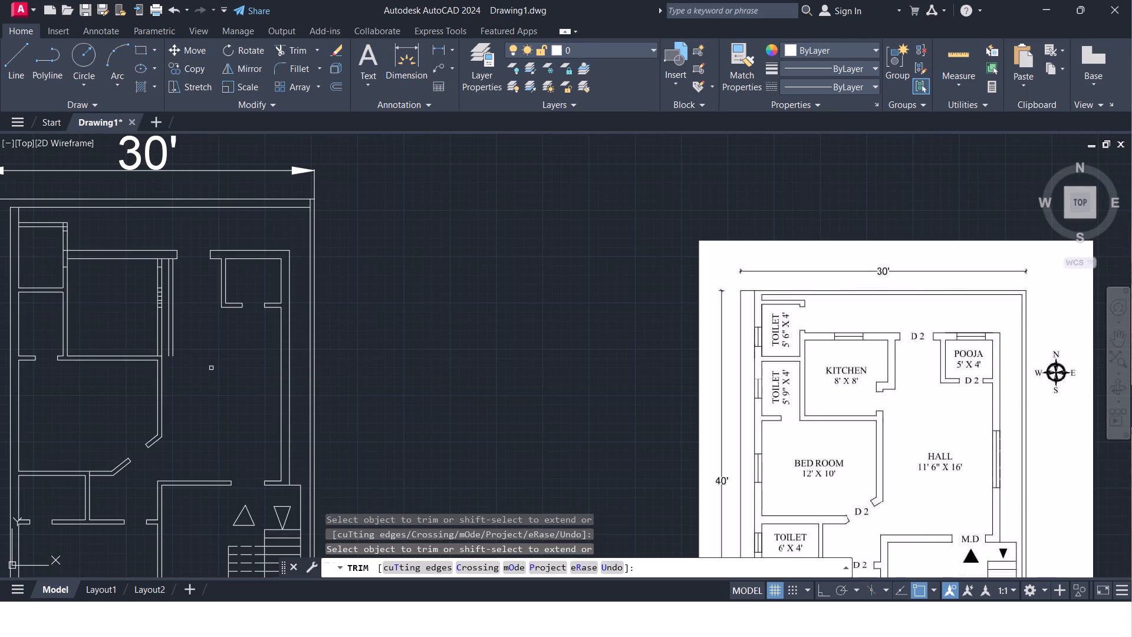
Offset the upper line of the kitchen's south wall 1' north into the kitchen.
key("o")
key("Return")
key("Return")
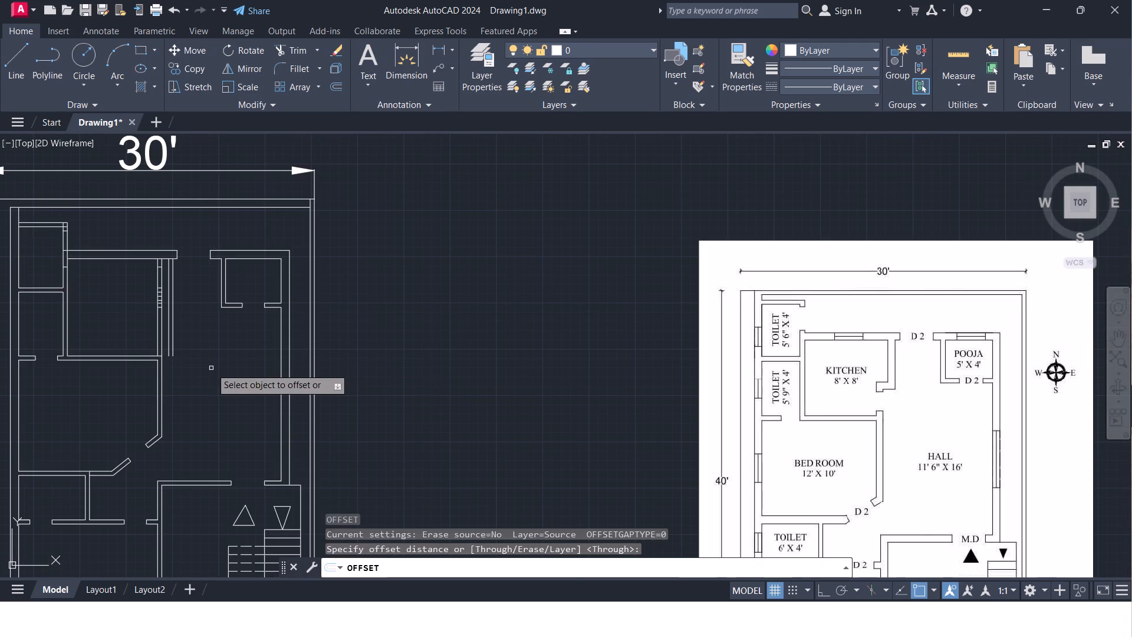
scroll(182, 352, "up", 3)
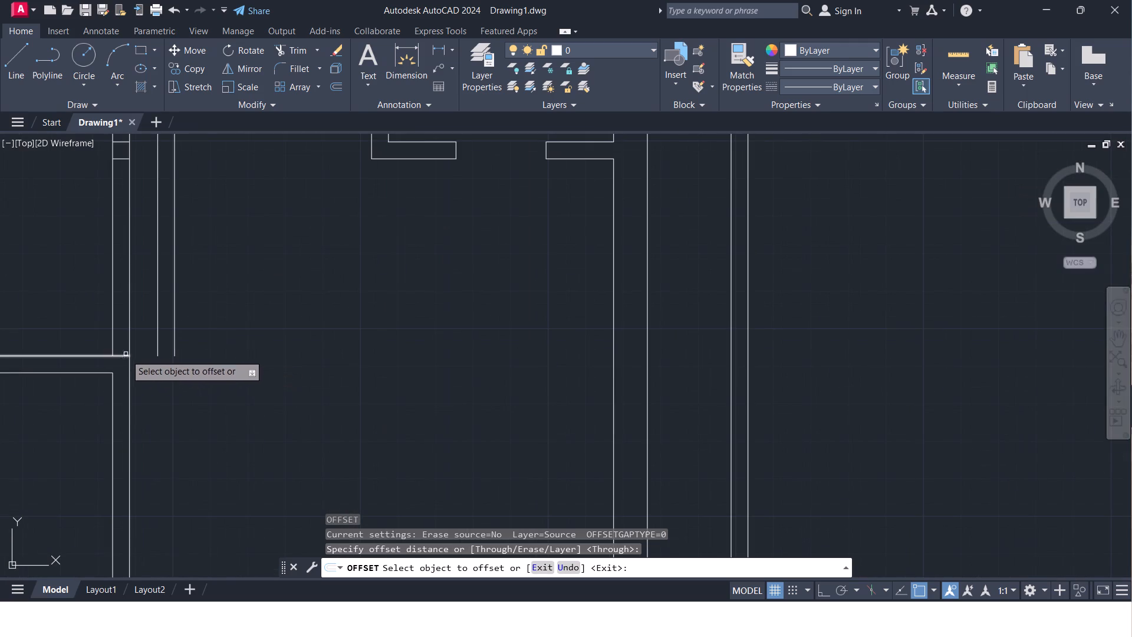
left_click(124, 356)
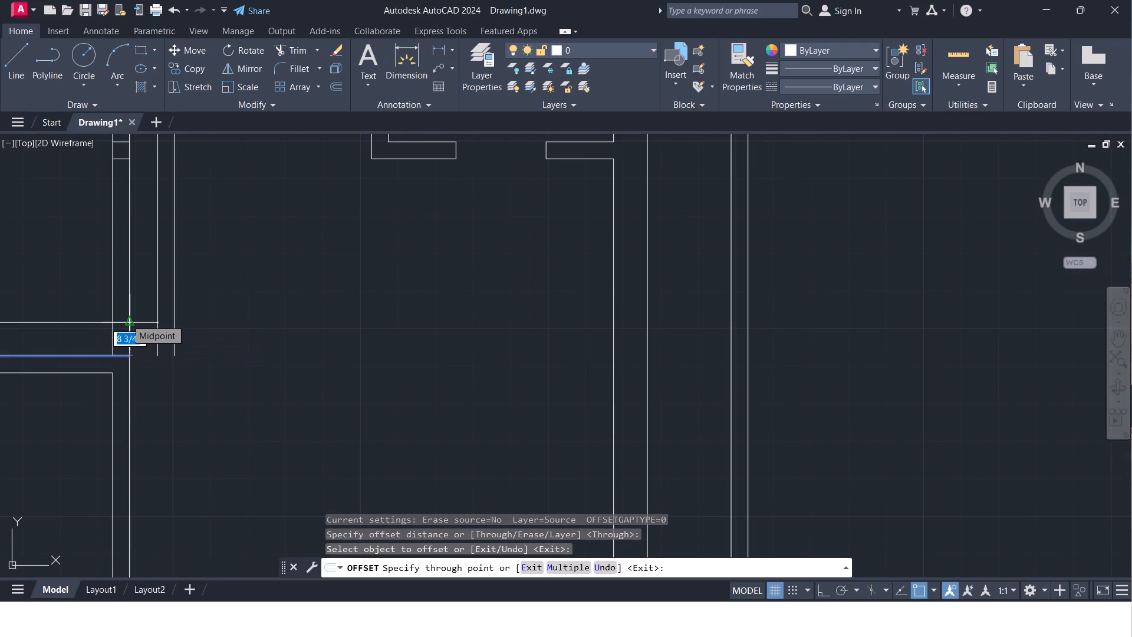
scroll(130, 315, "down", 3)
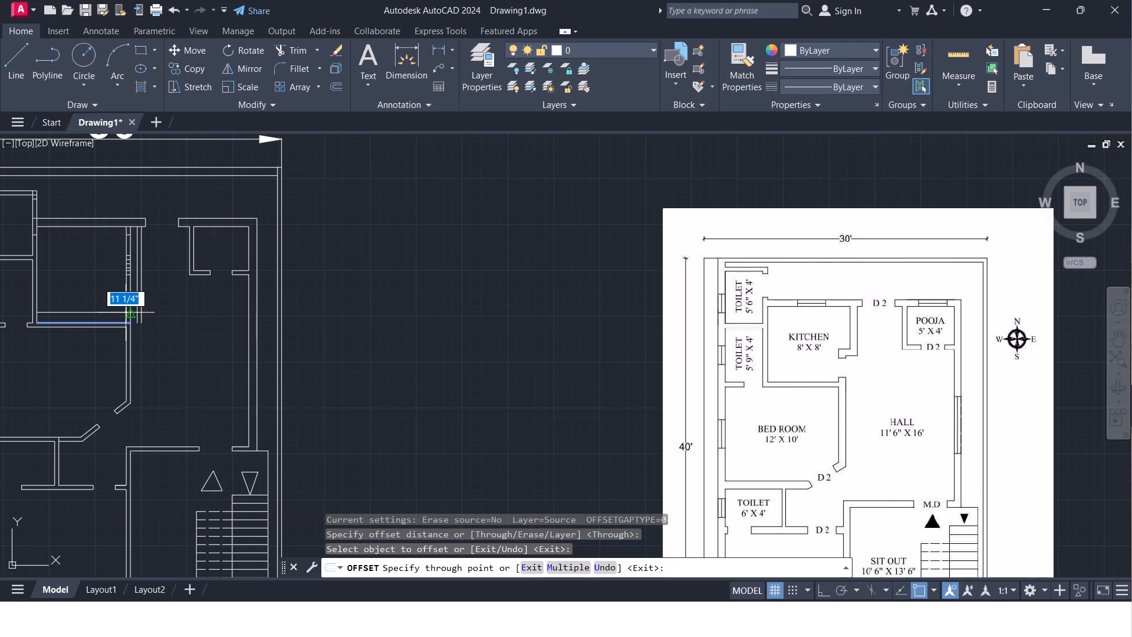
type("1'")
key("Return")
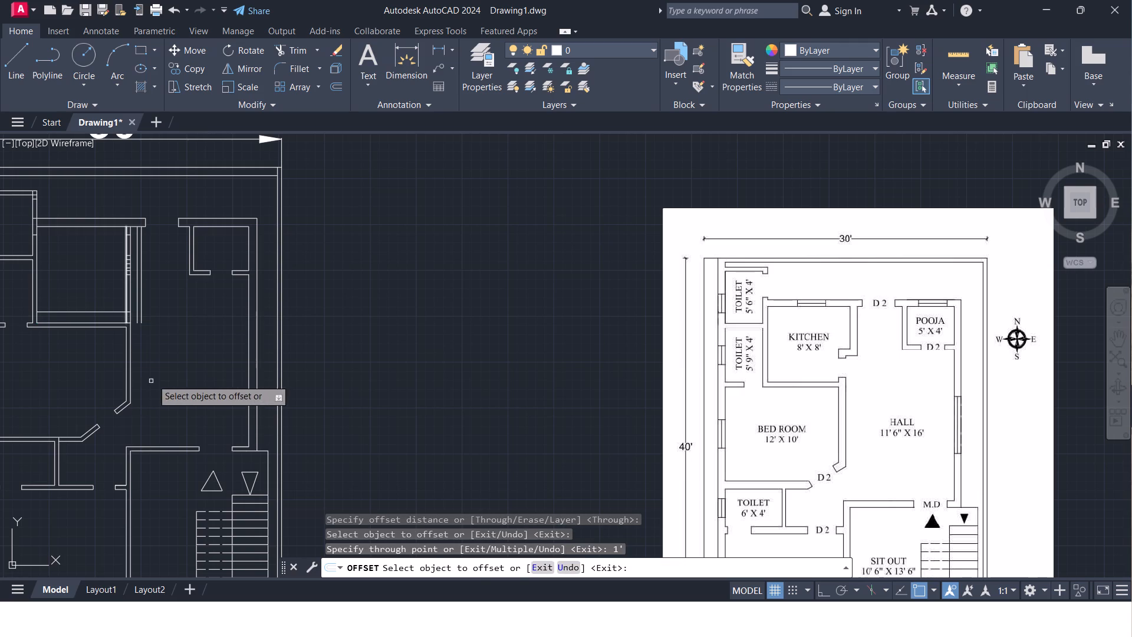
Offset the new line above the kitchen's south wall 2' north to mark the other side of the opening.
scroll(150, 336, "up", 1)
scroll(149, 337, "down", 1)
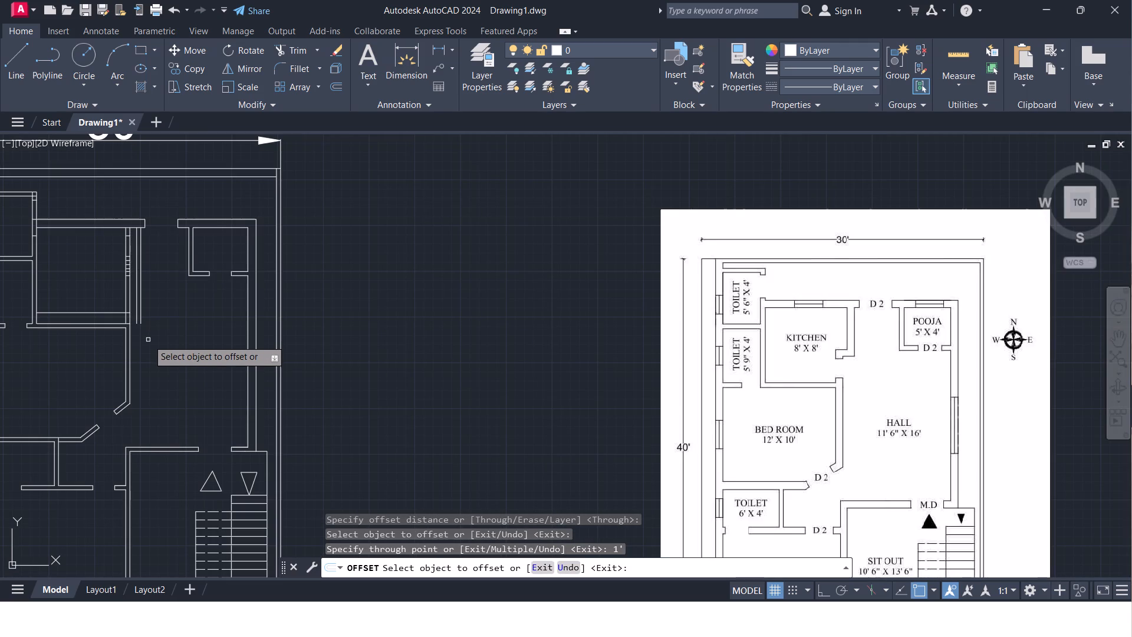
scroll(148, 340, "up", 1)
scroll(111, 291, "up", 2)
left_click(120, 304)
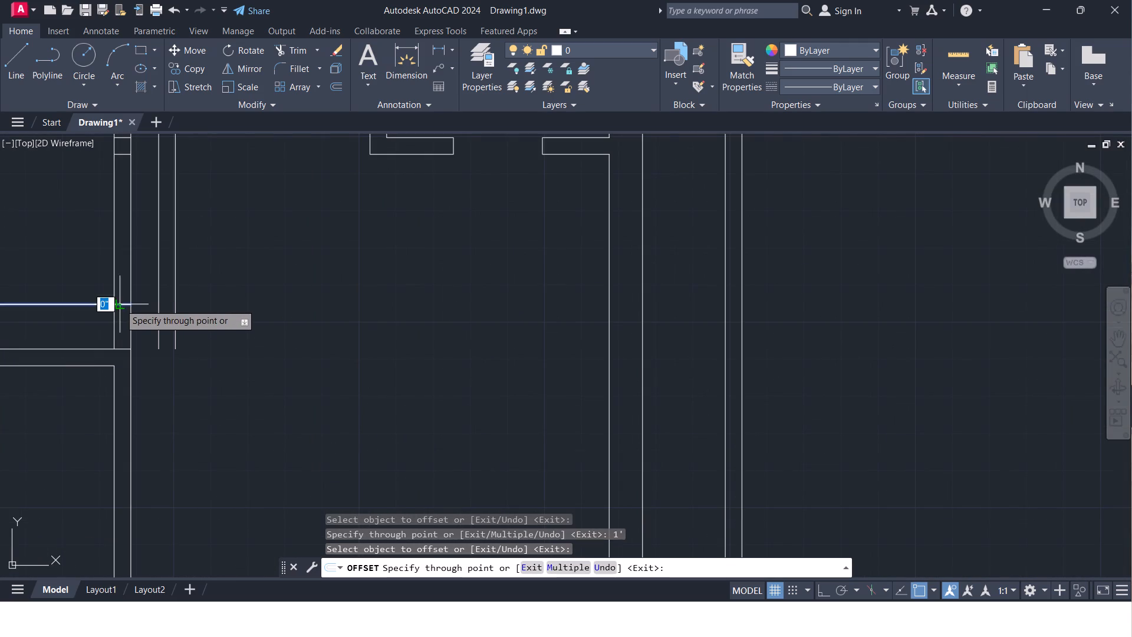
type("2'")
key("Return")
scroll(113, 280, "down", 2)
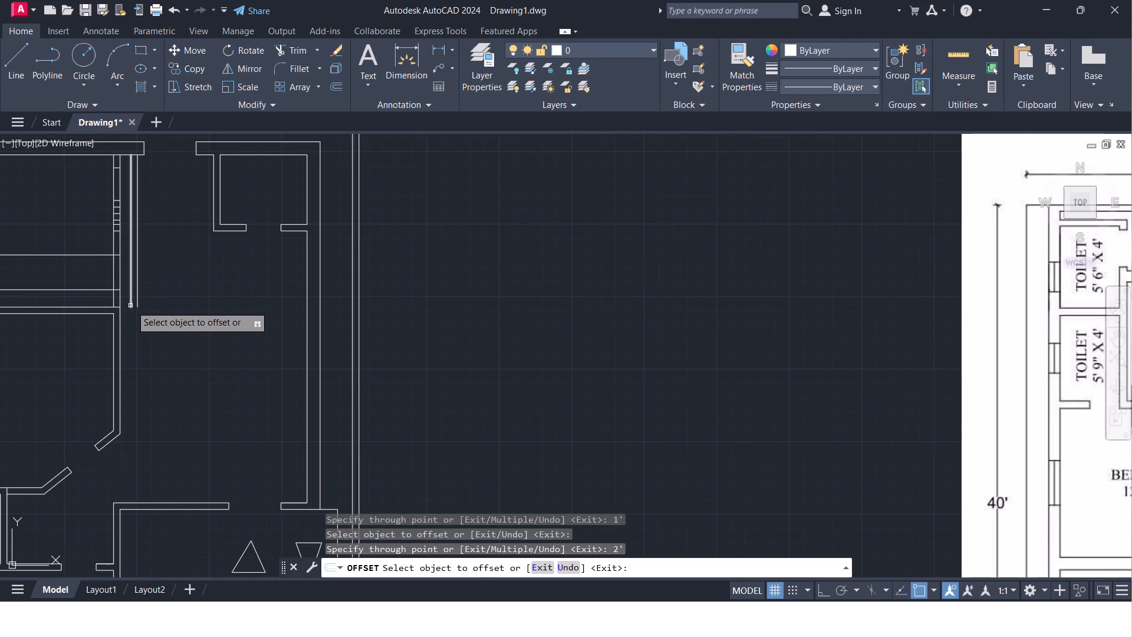
key("Escape")
Trim both lines of the kitchen's east wall between the two 2'-apart lines to open the passage to the hall.
type("tr")
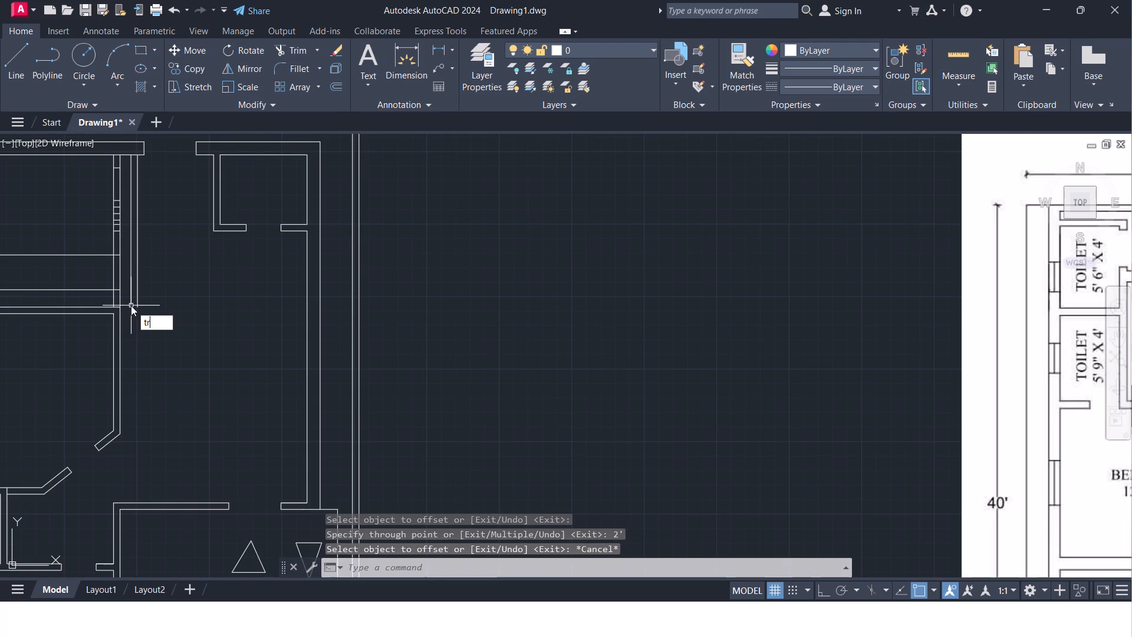
key("Return")
key("Return")
scroll(118, 283, "up", 2)
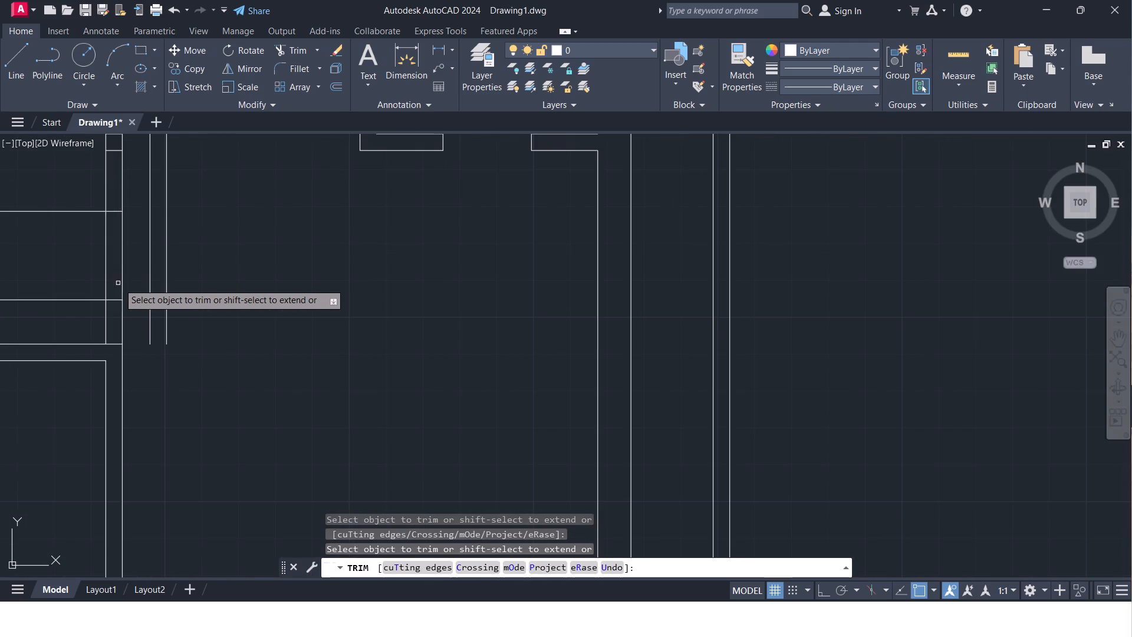
left_click(131, 274)
left_click(97, 263)
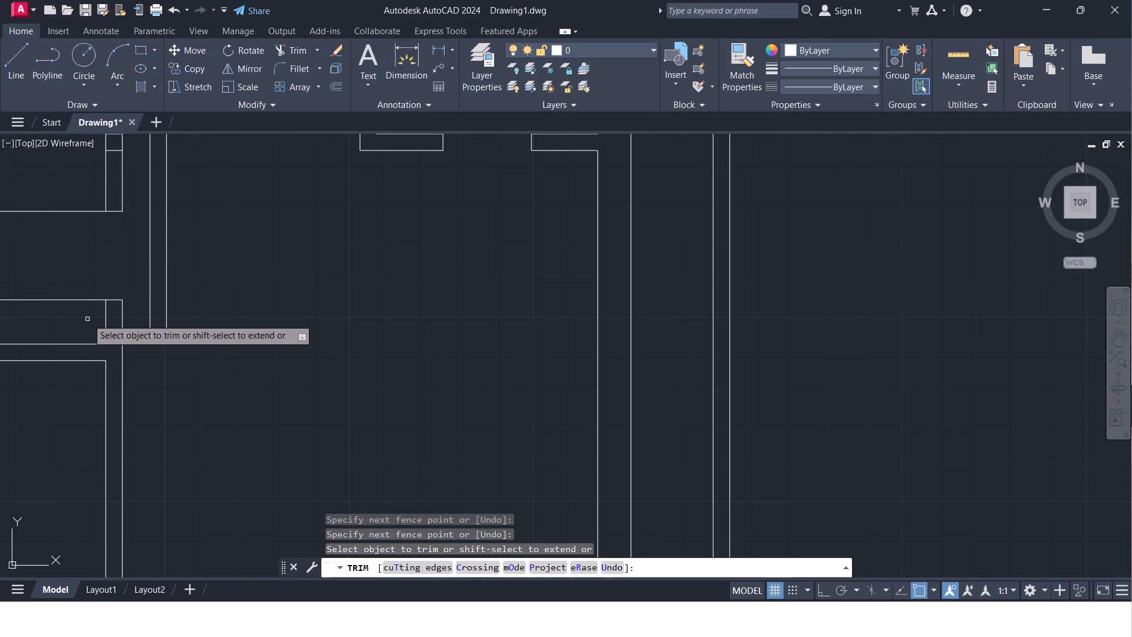
Trim the two leftover offset lines running across the kitchen, keeping only the short jamb ends at the east wall opening.
left_click(87, 316)
left_click(88, 280)
left_click(75, 226)
left_click(73, 199)
scroll(78, 245, "down", 2)
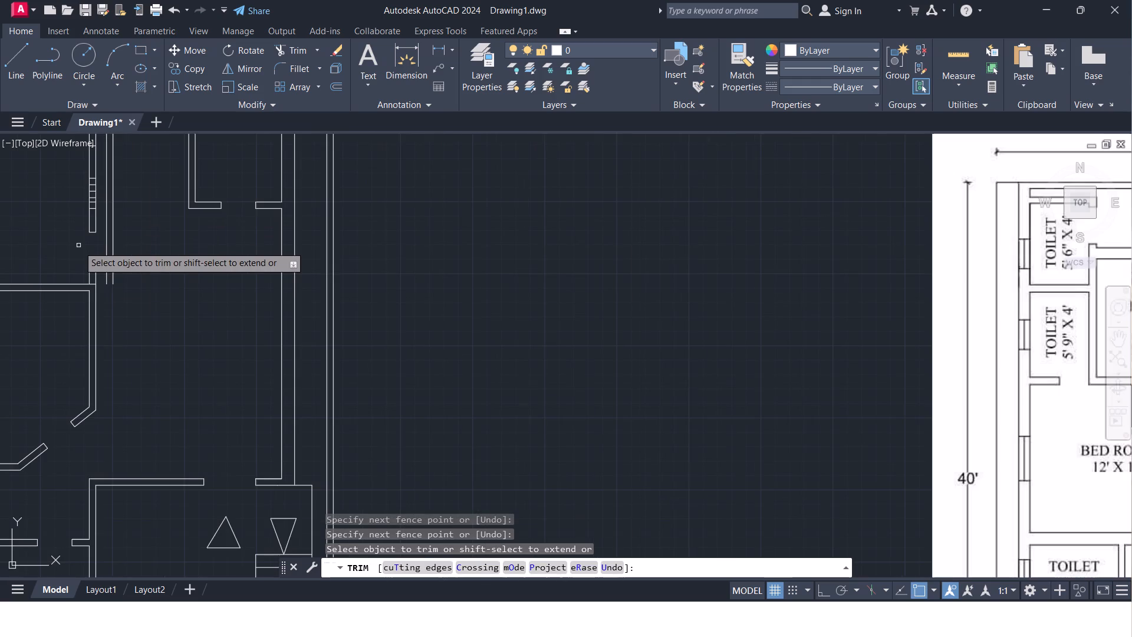
scroll(137, 282, "down", 1)
scroll(140, 253, "up", 1)
scroll(140, 254, "down", 1)
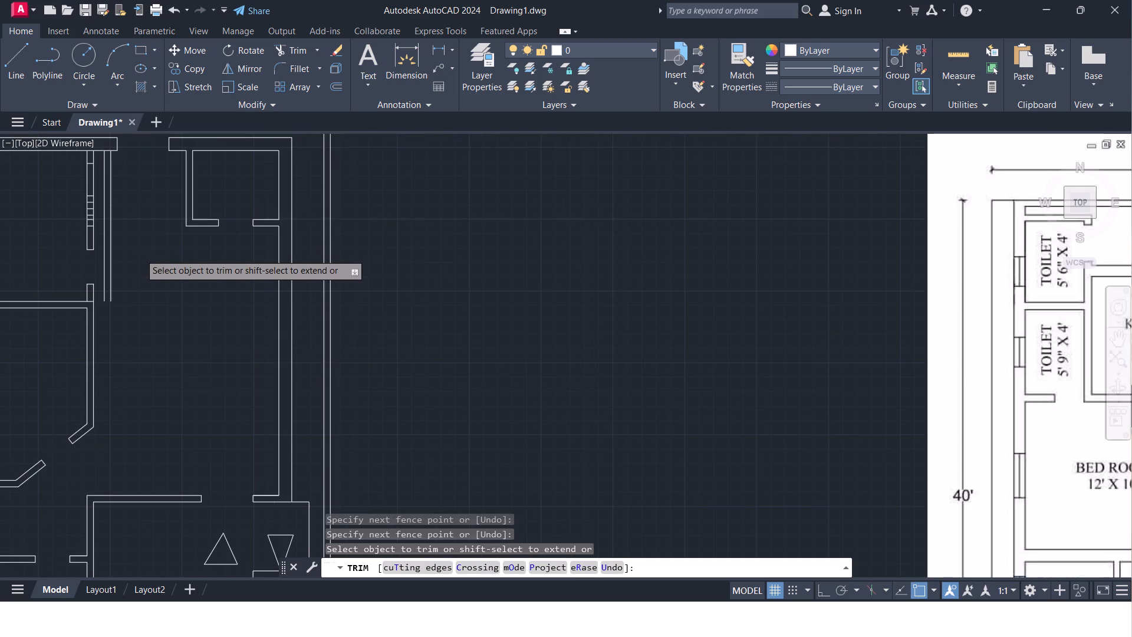
scroll(137, 250, "up", 1)
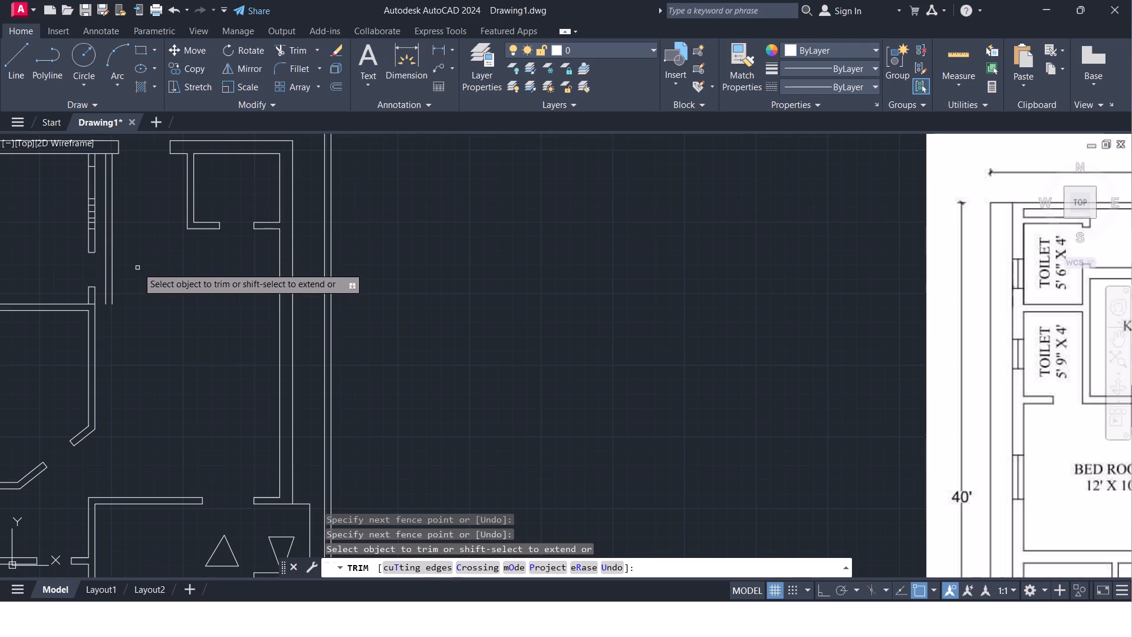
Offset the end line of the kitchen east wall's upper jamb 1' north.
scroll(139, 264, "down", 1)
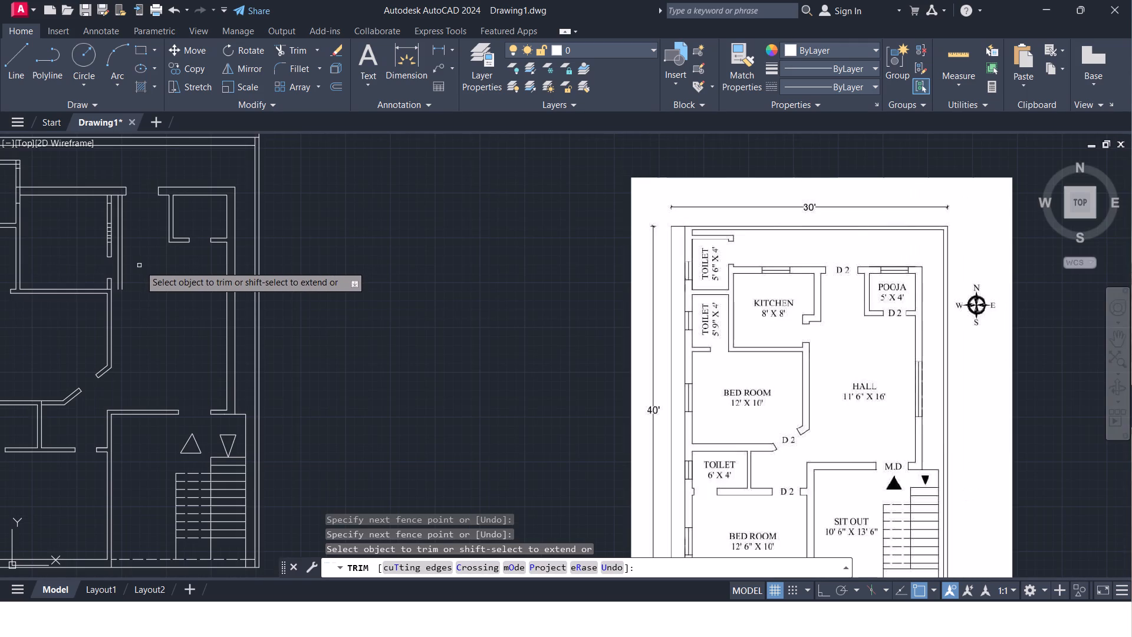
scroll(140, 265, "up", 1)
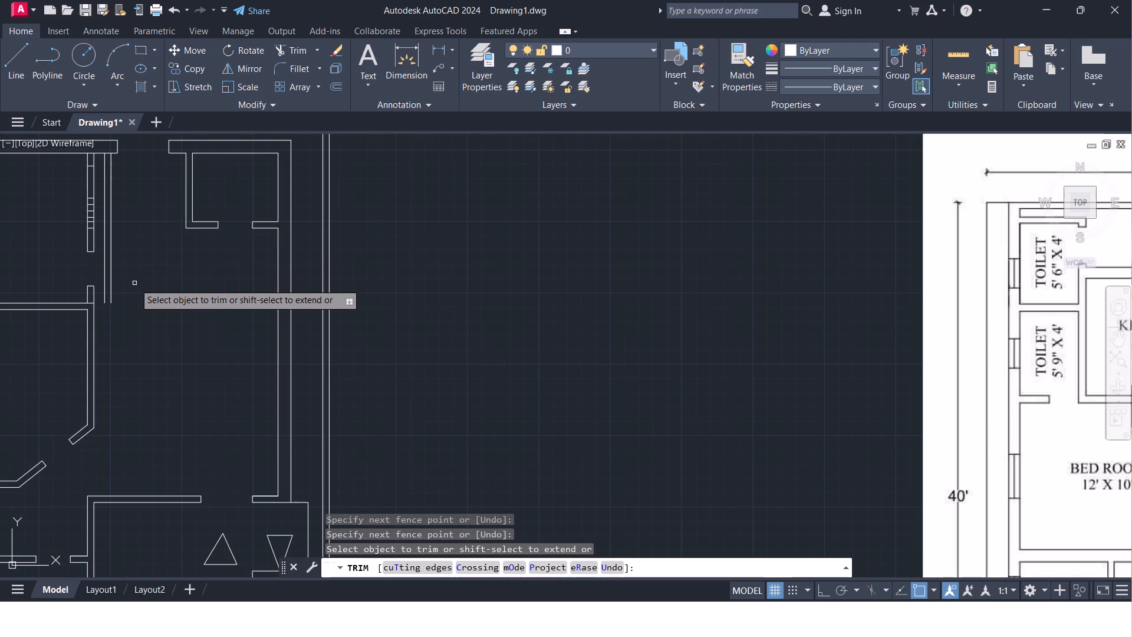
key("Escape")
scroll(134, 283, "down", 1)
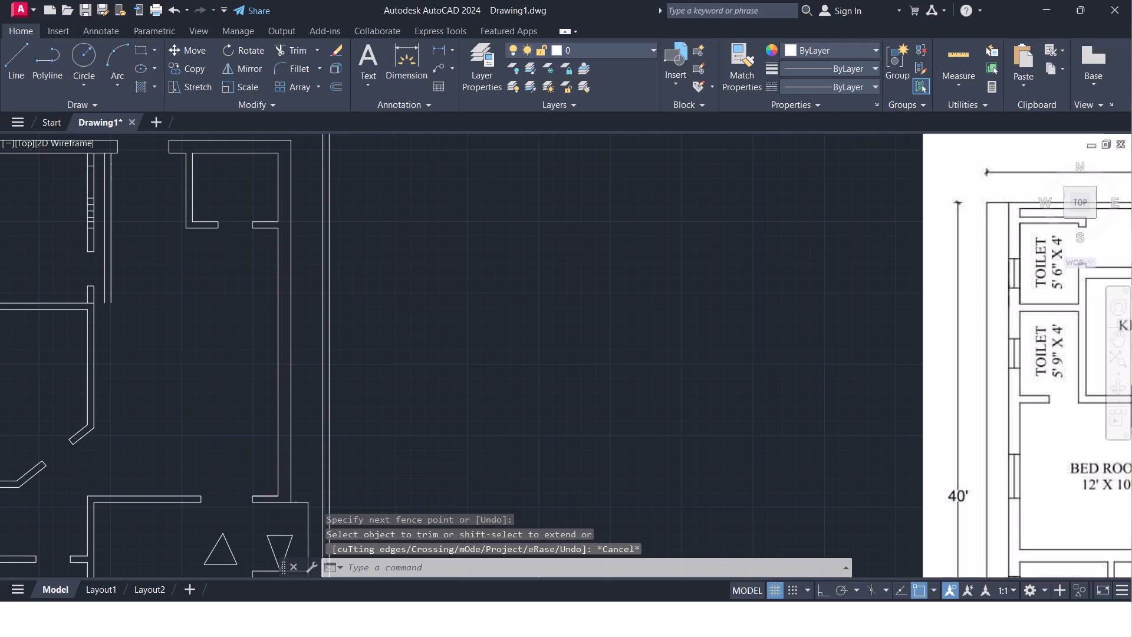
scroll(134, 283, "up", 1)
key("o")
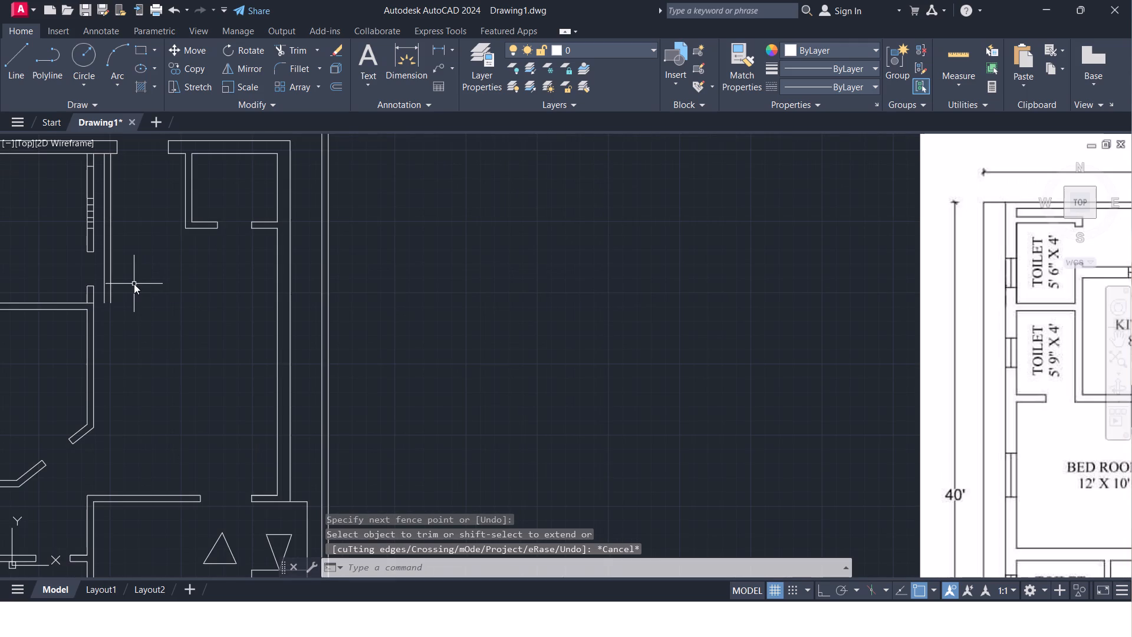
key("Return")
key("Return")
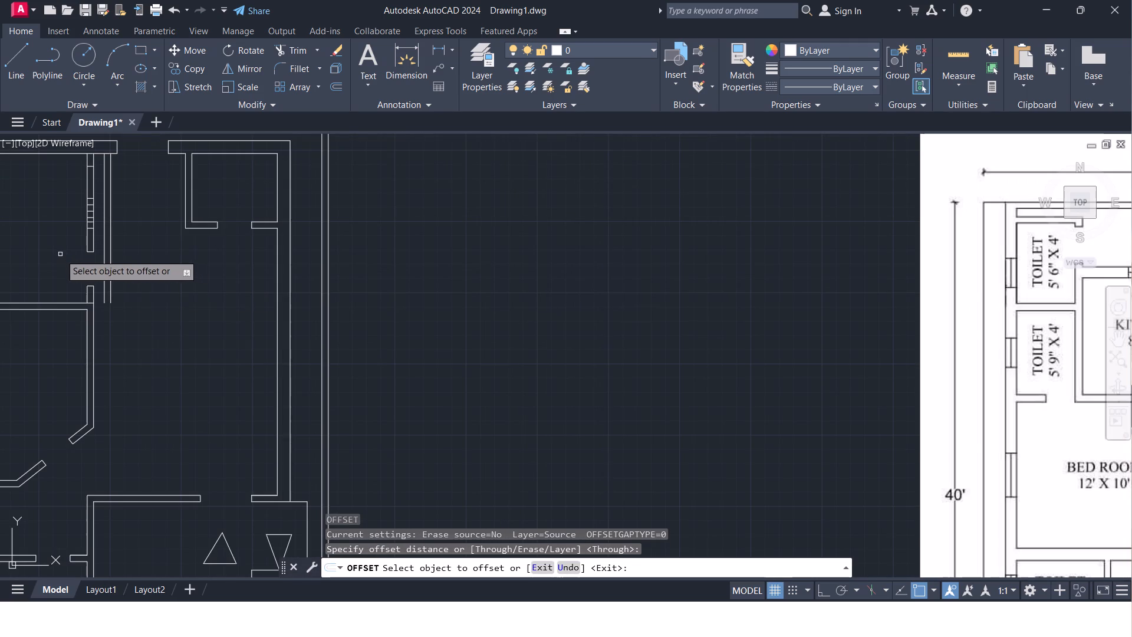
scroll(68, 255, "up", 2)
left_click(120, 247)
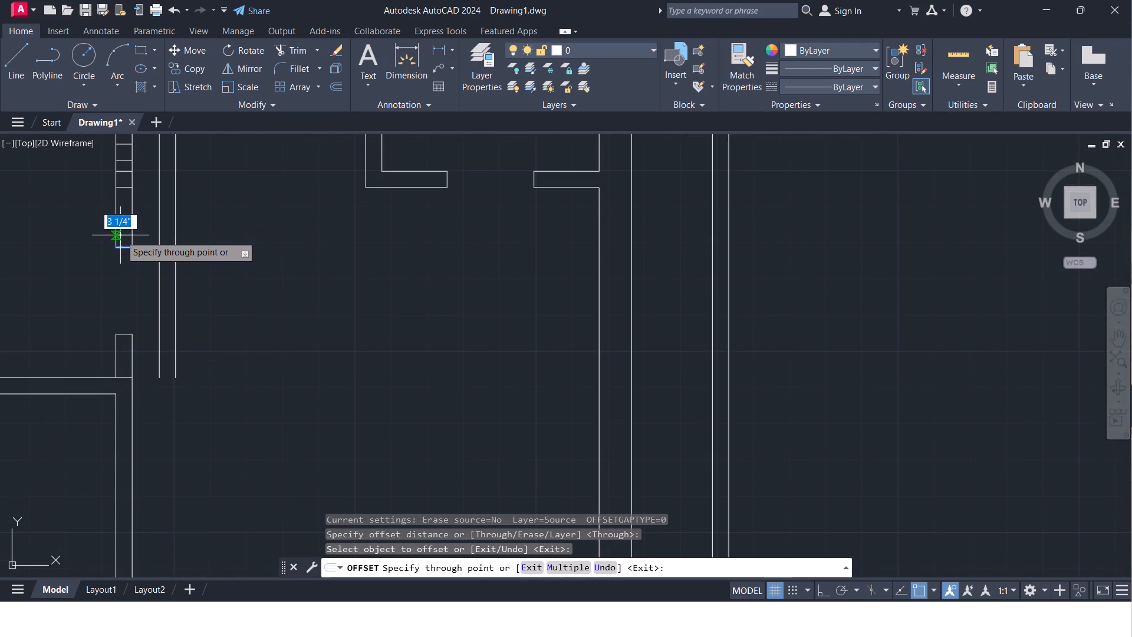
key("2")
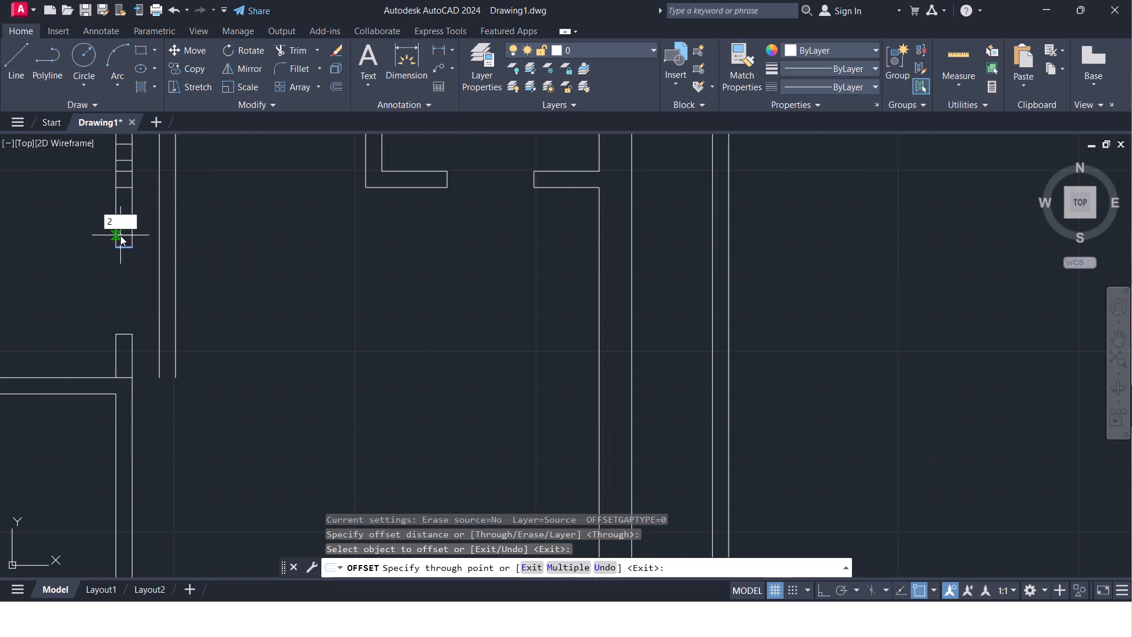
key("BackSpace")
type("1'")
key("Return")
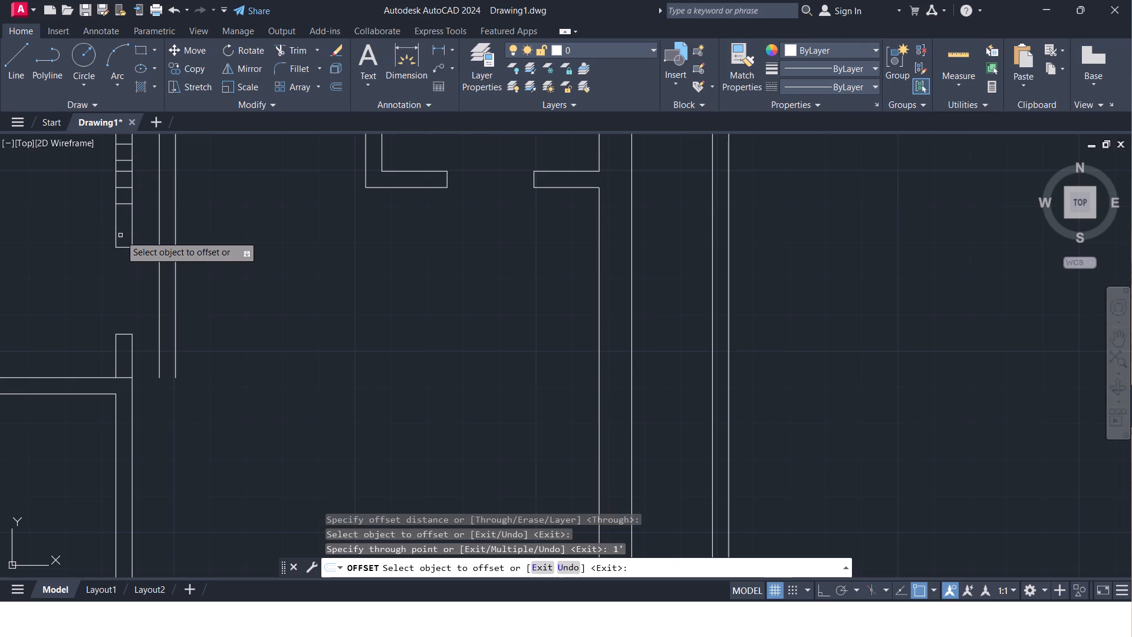
Offset the end line of the kitchen east wall's upper jamb 6" north.
left_click(126, 248)
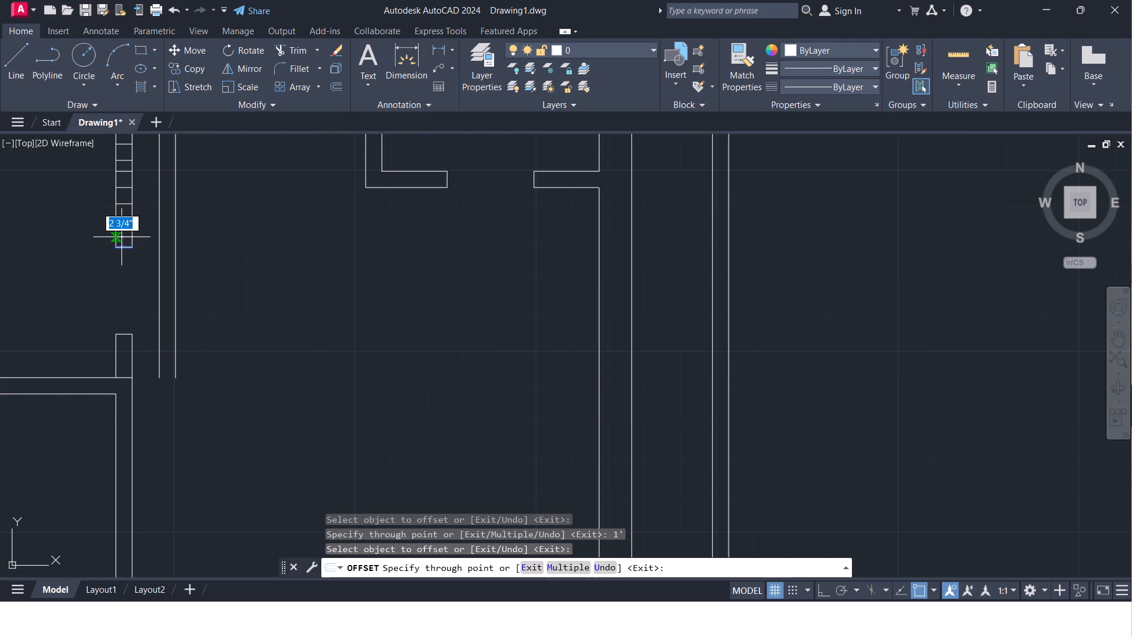
type("6\"")
key("Return")
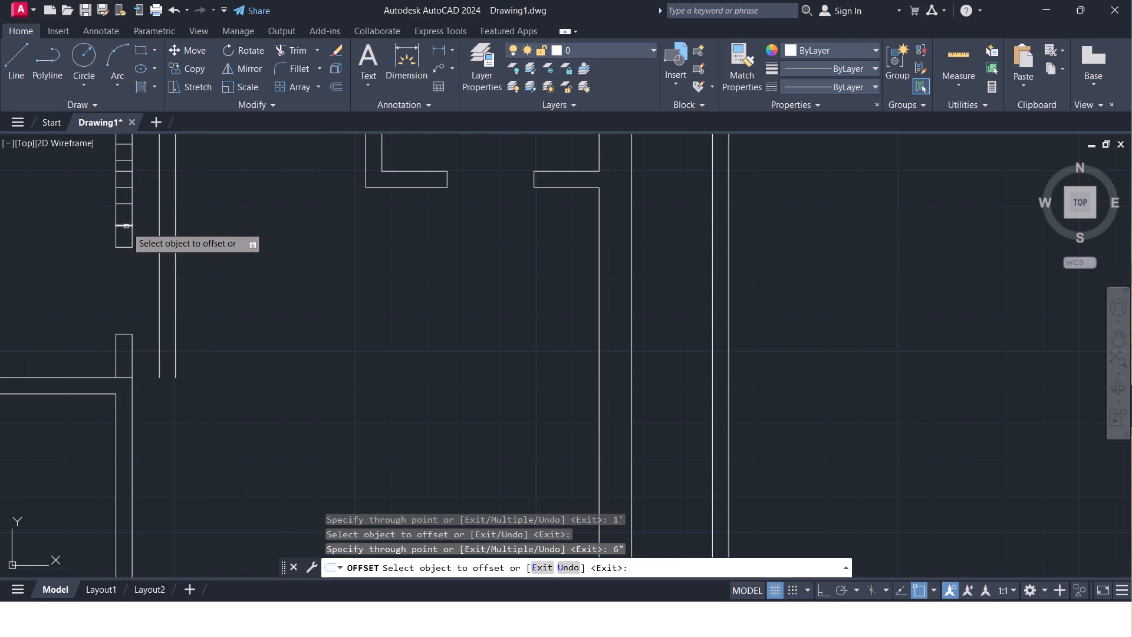
key("Escape")
Extend the 6" offset line east across both parallel lines of the new kitchen east wall.
key("t")
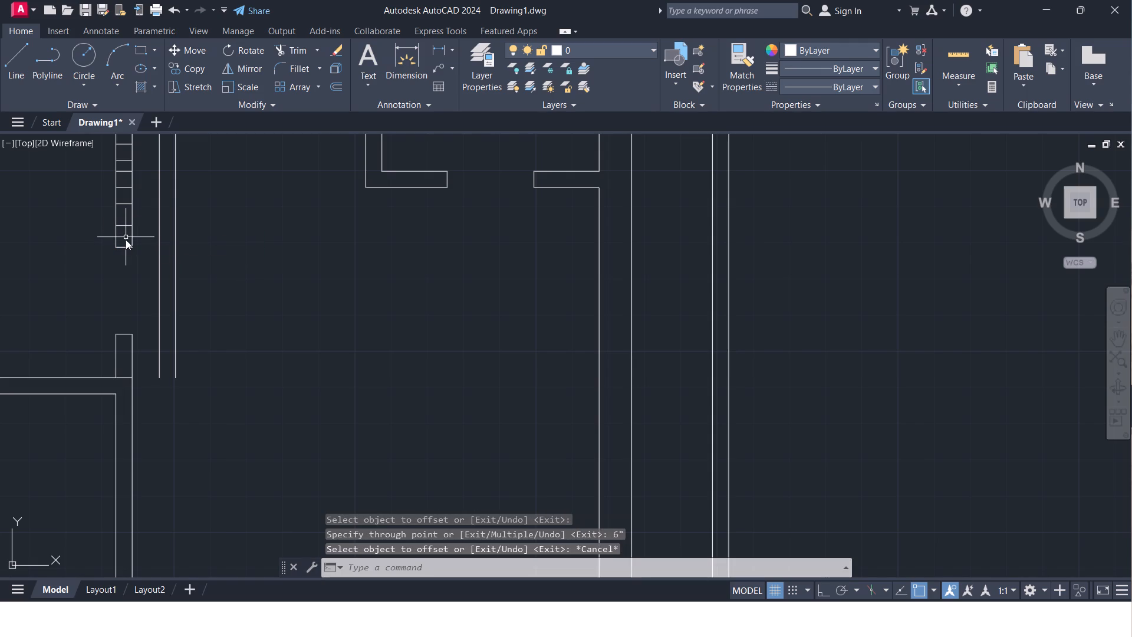
key("r")
key("Return")
key("Return")
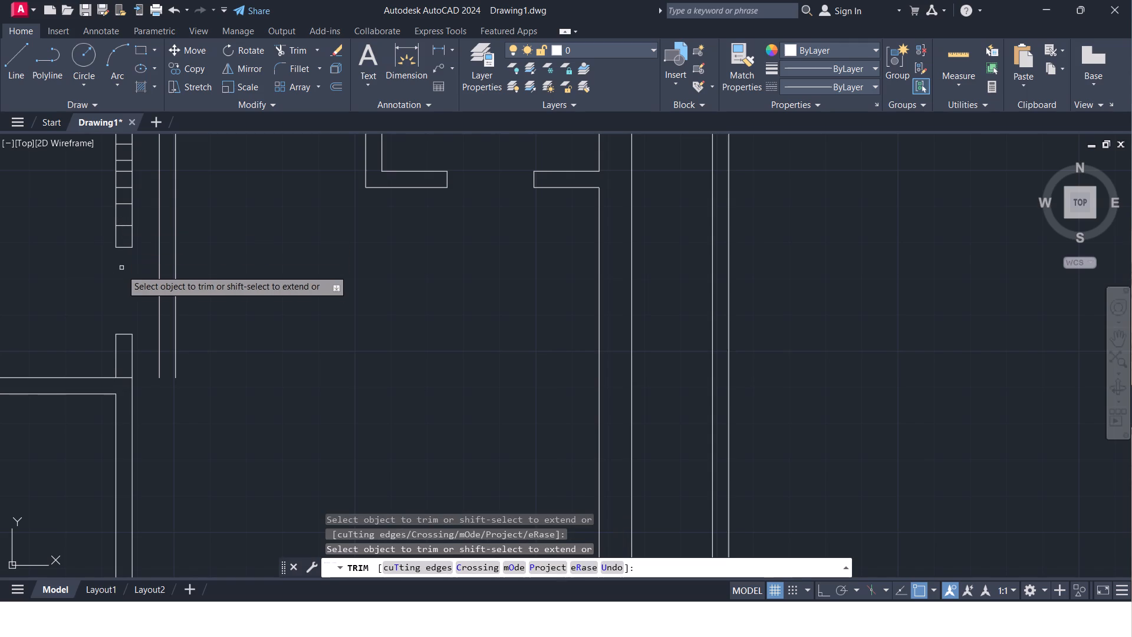
left_click(128, 226, "shift")
left_click(149, 225, "shift")
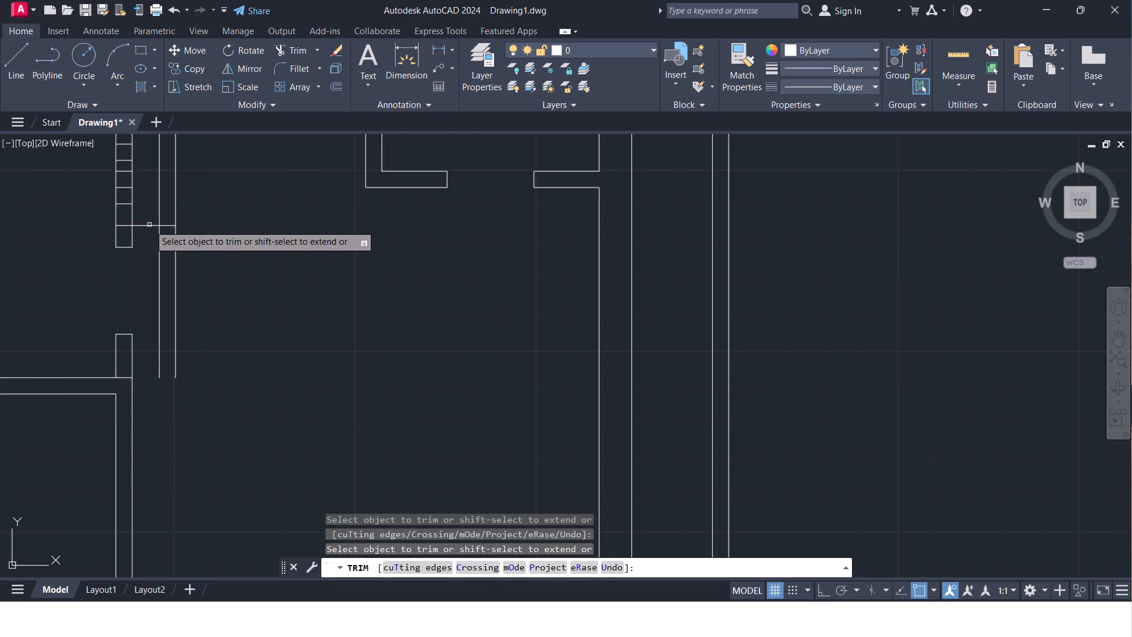
scroll(139, 248, "down", 2)
scroll(138, 249, "up", 2)
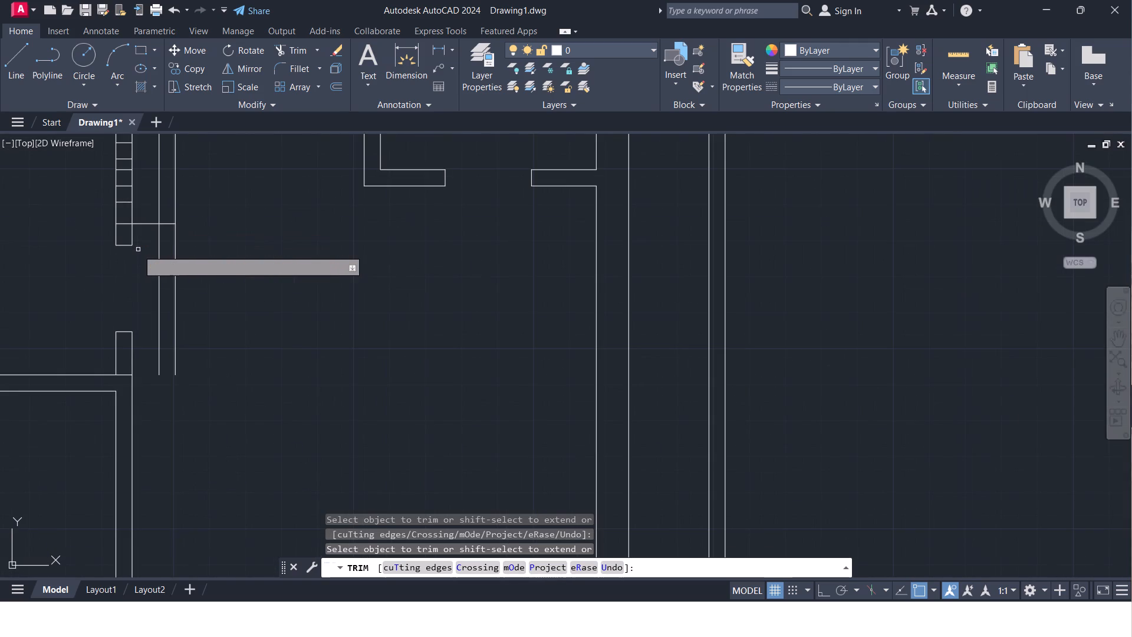
scroll(136, 255, "up", 2)
scroll(136, 256, "down", 2)
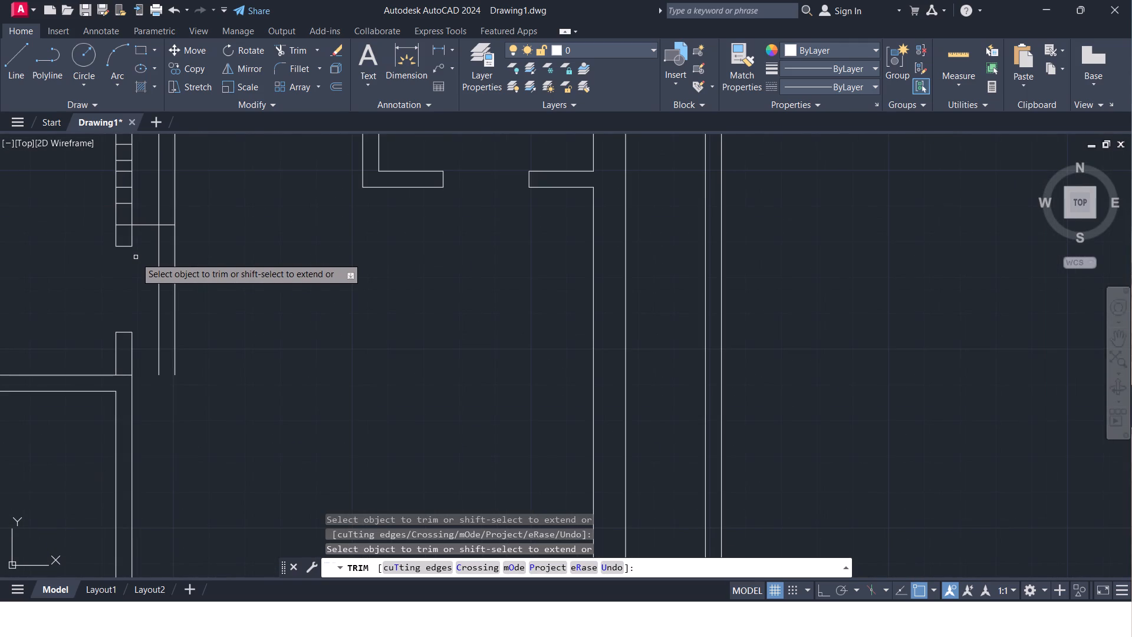
key("Escape")
Offset the extended line 4.5" north to give the short connecting wall its thickness.
key("o")
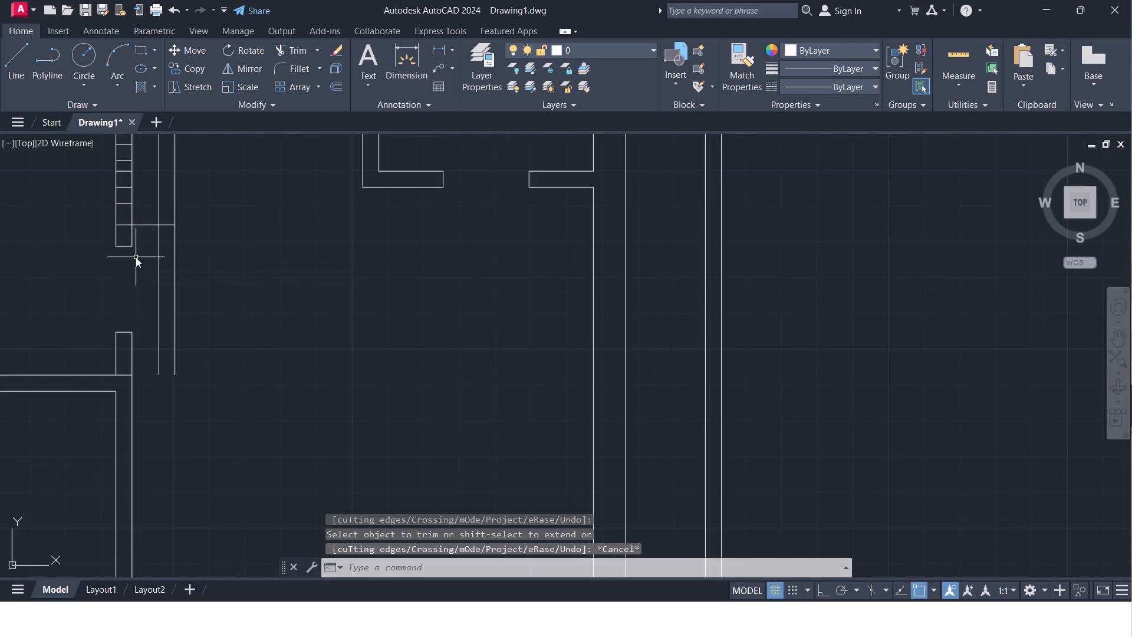
key("Return")
key("Return")
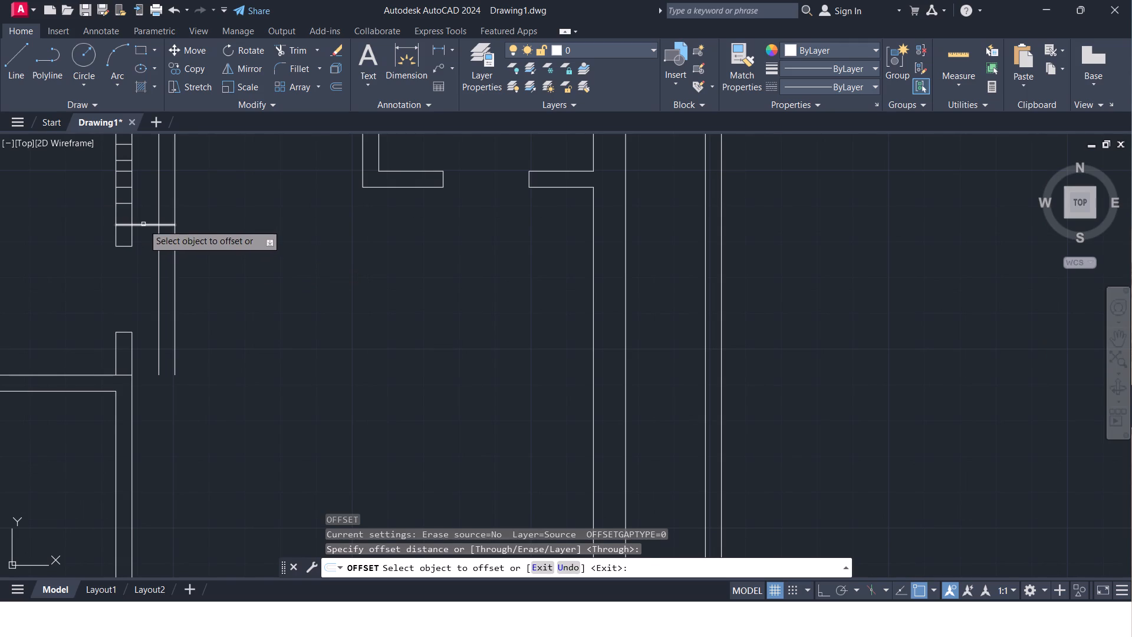
left_click(143, 224)
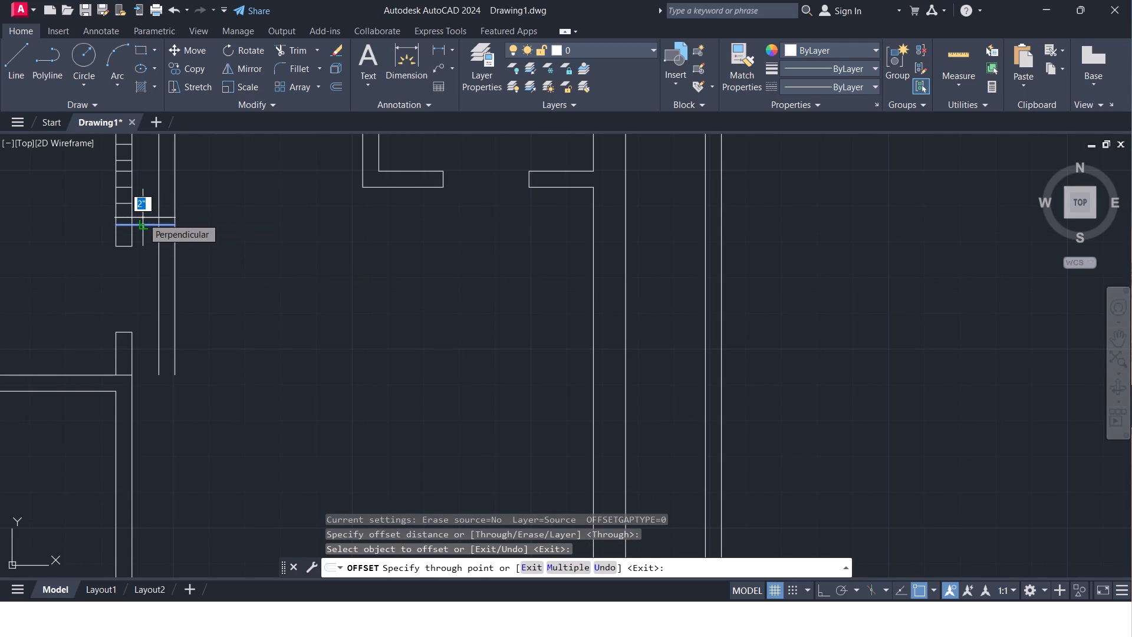
type("4.5\"")
key("Return")
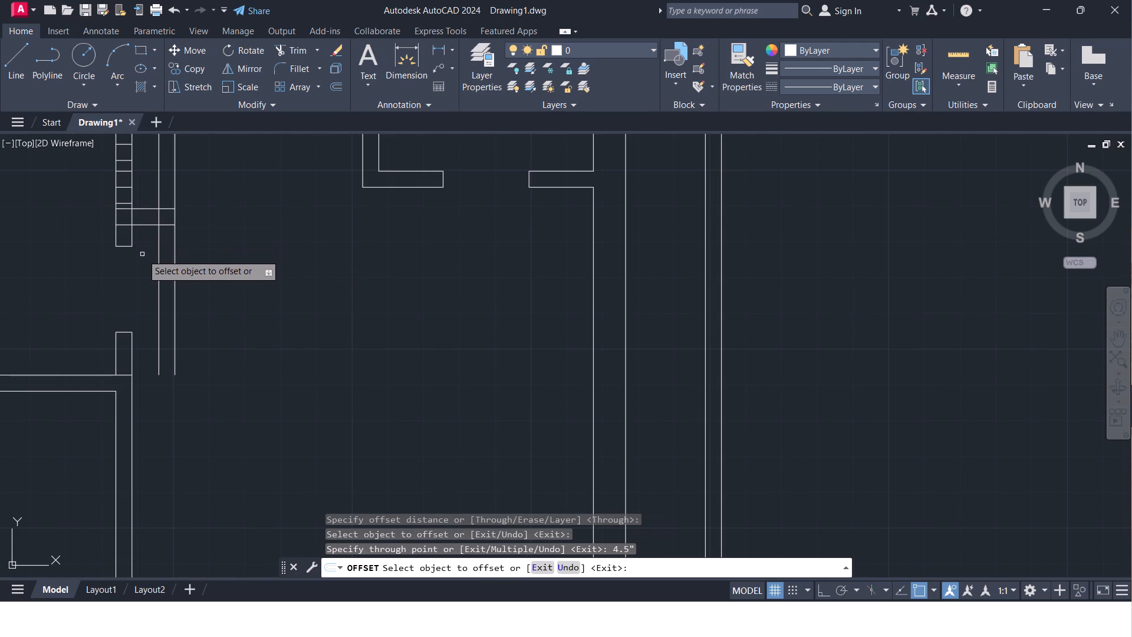
key("Escape")
Trim both parallel lines of the new kitchen east wall south of the connecting wall.
type("tr")
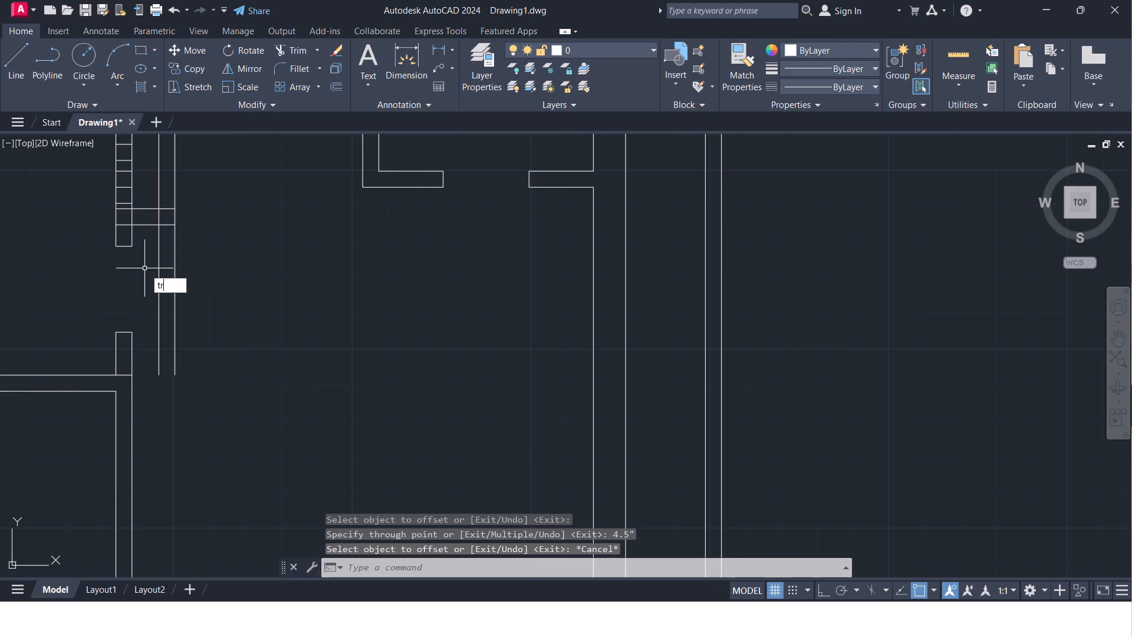
key("Return")
key("Return")
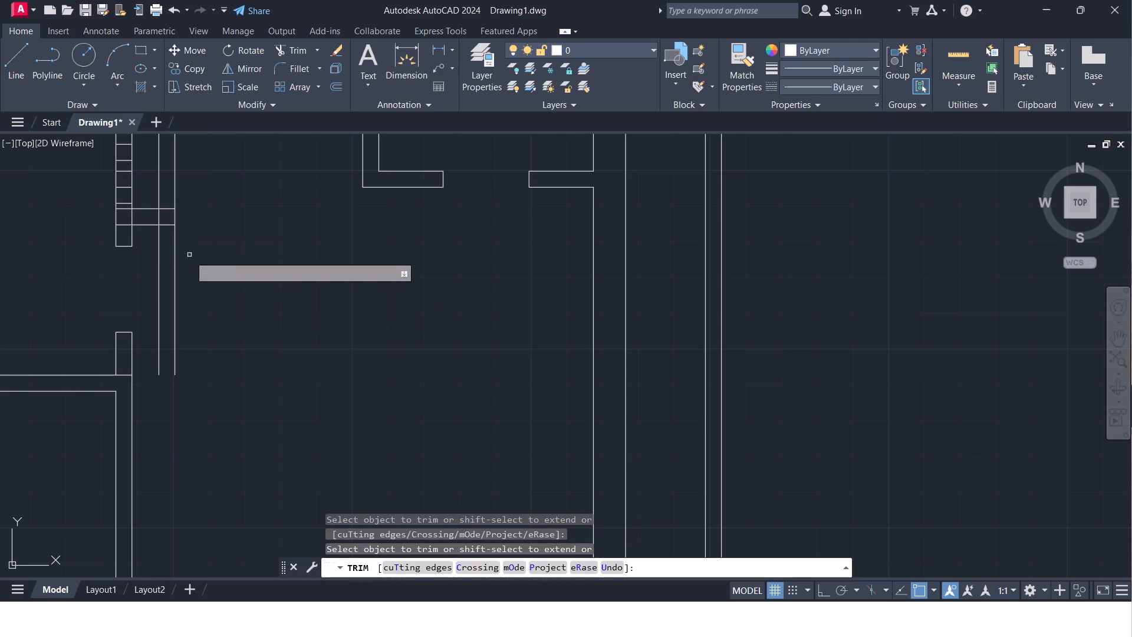
left_click(190, 260)
left_click(147, 262)
Trim segments of the old kitchen east wall and its short cross lines north of the connecting wall.
middle_click_drag(157, 235, 162, 371)
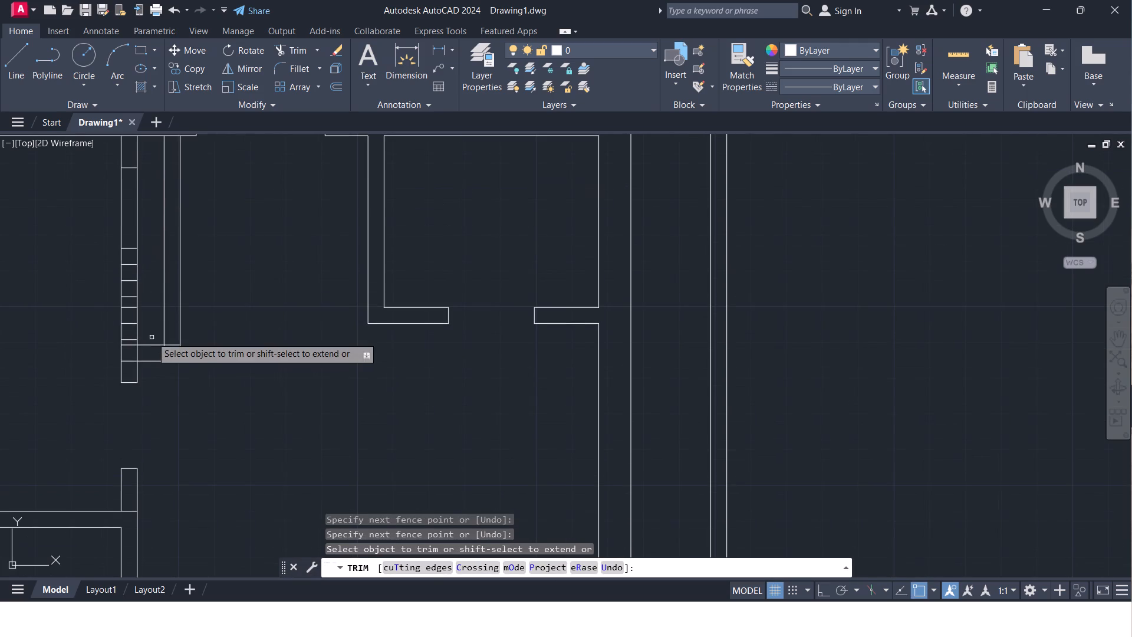
left_click(147, 308)
left_click(121, 288)
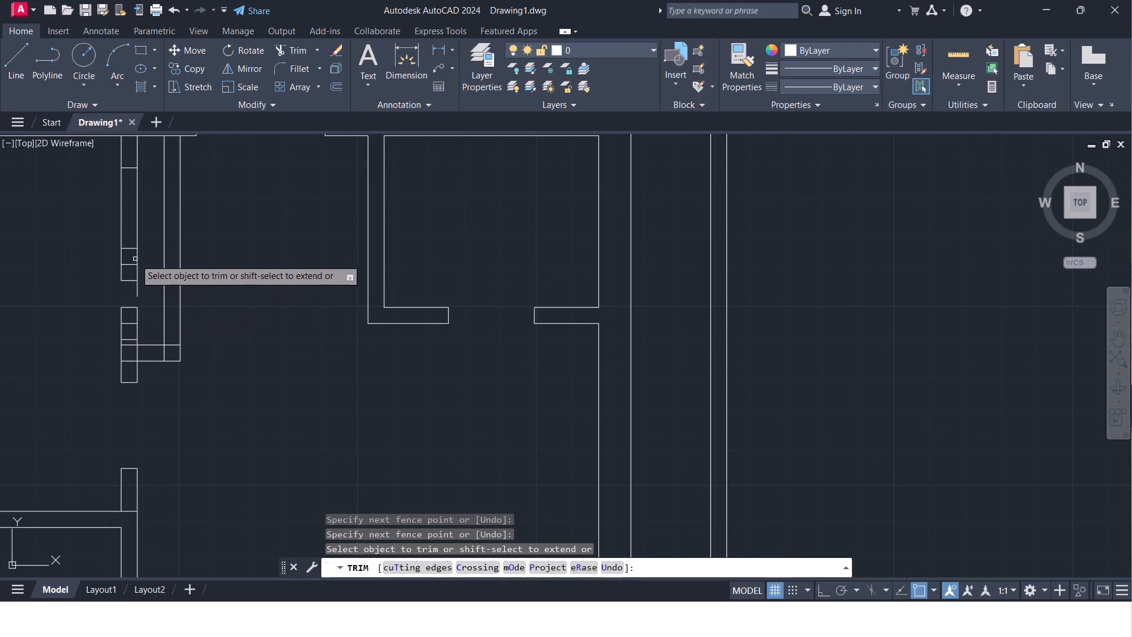
left_click(143, 244)
left_click(129, 228)
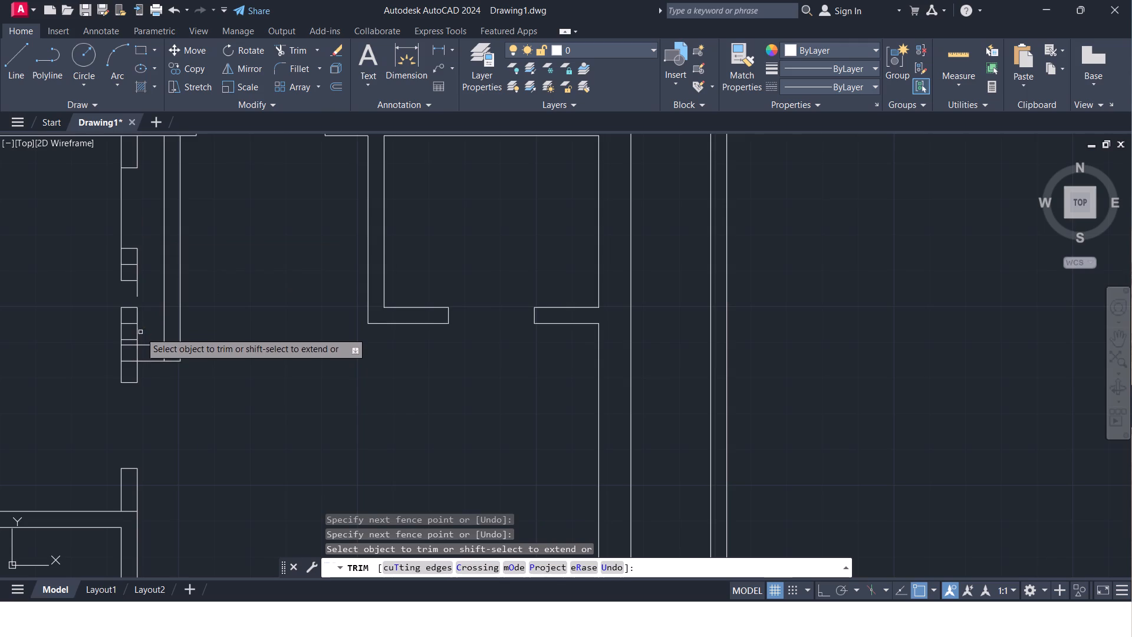
scroll(141, 331, "up", 2)
left_click(142, 354)
left_click(73, 360)
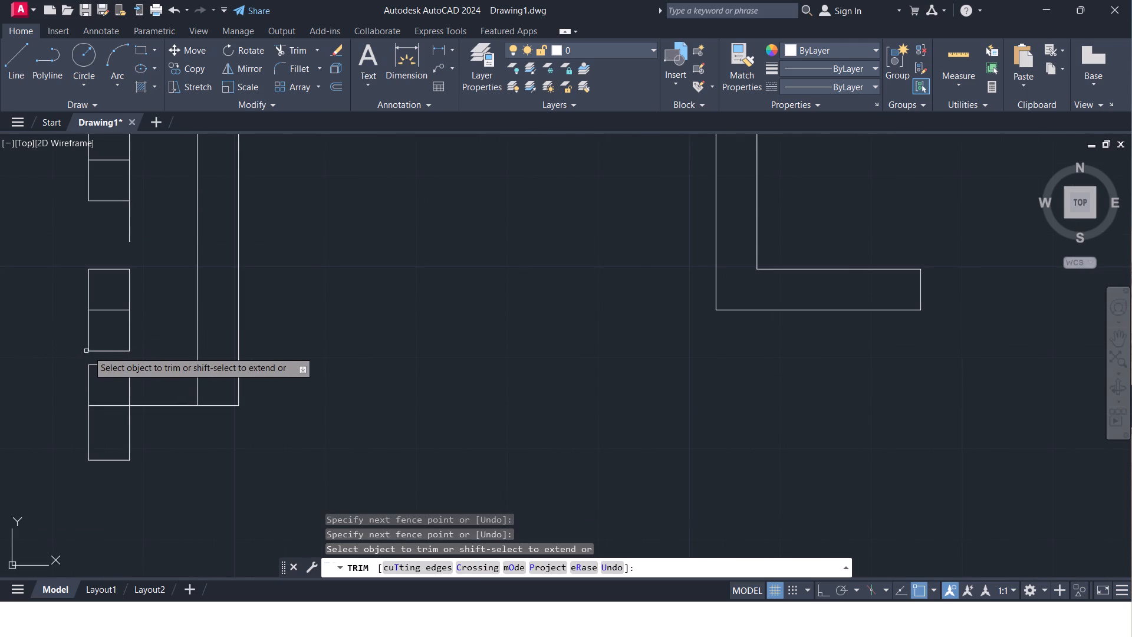
left_click(115, 357)
left_click(110, 244)
left_click(148, 328)
left_click(64, 304)
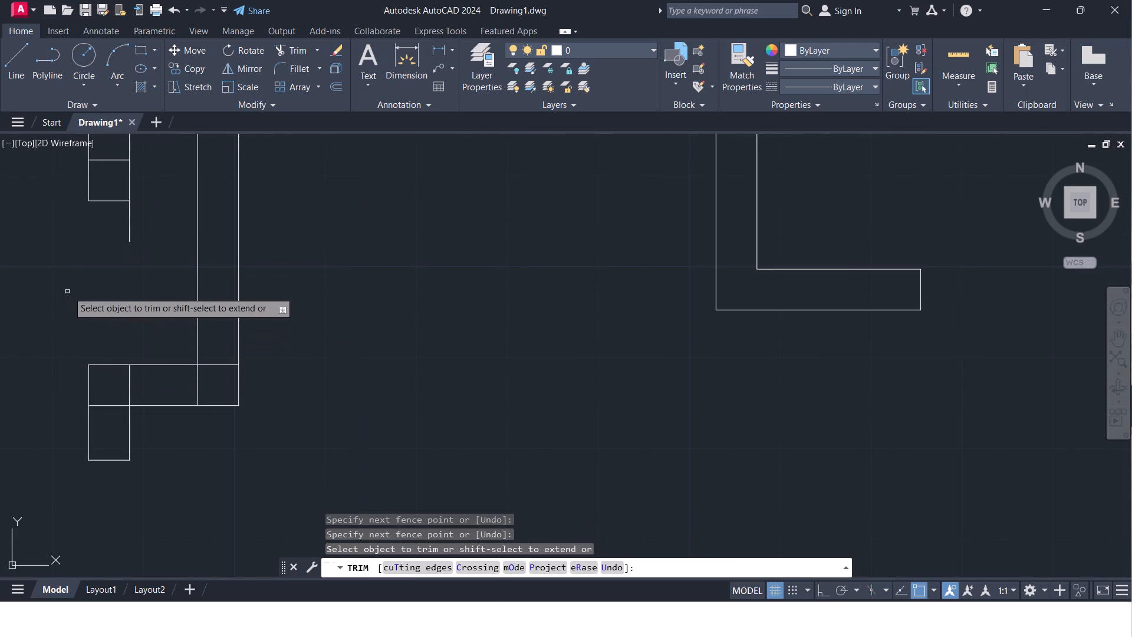
Trim the overlapping lines inside both corners of the connecting wall so it joins the new east wall and the jamb cleanly.
scroll(81, 288, "down", 3)
scroll(118, 306, "up", 2)
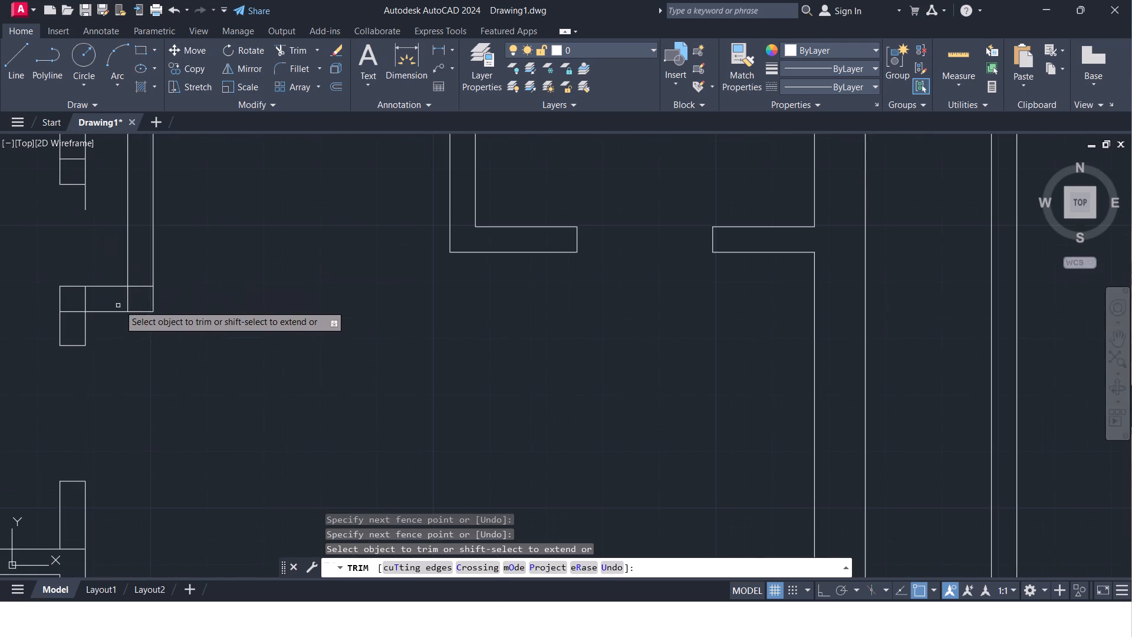
left_click(140, 277)
double_click(137, 304)
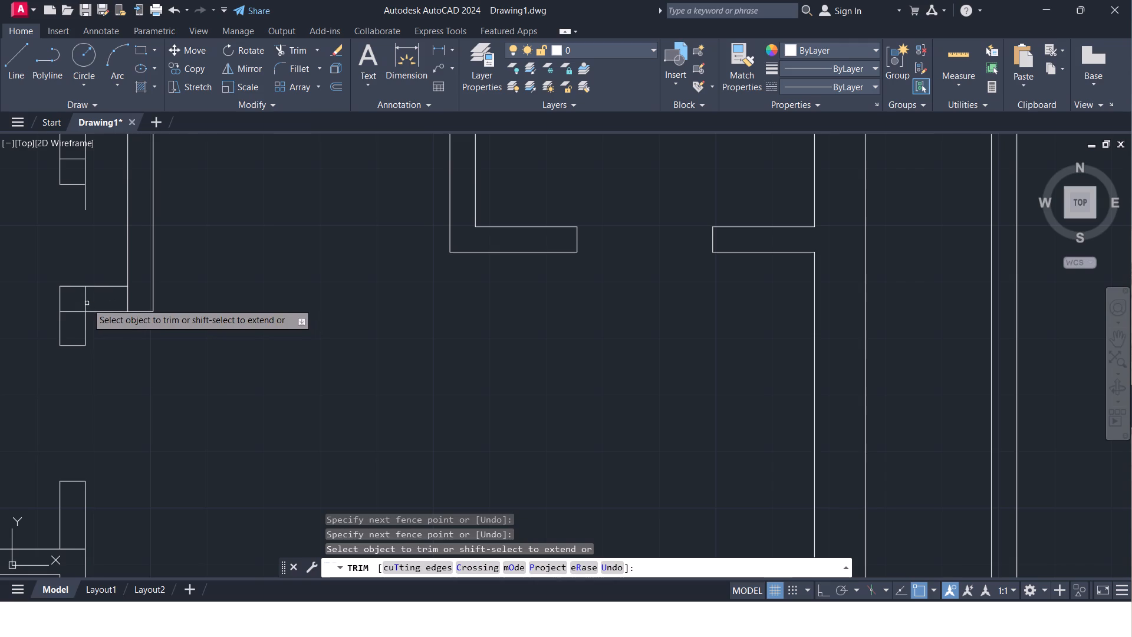
left_click(137, 298)
left_click(111, 296)
left_click(93, 301)
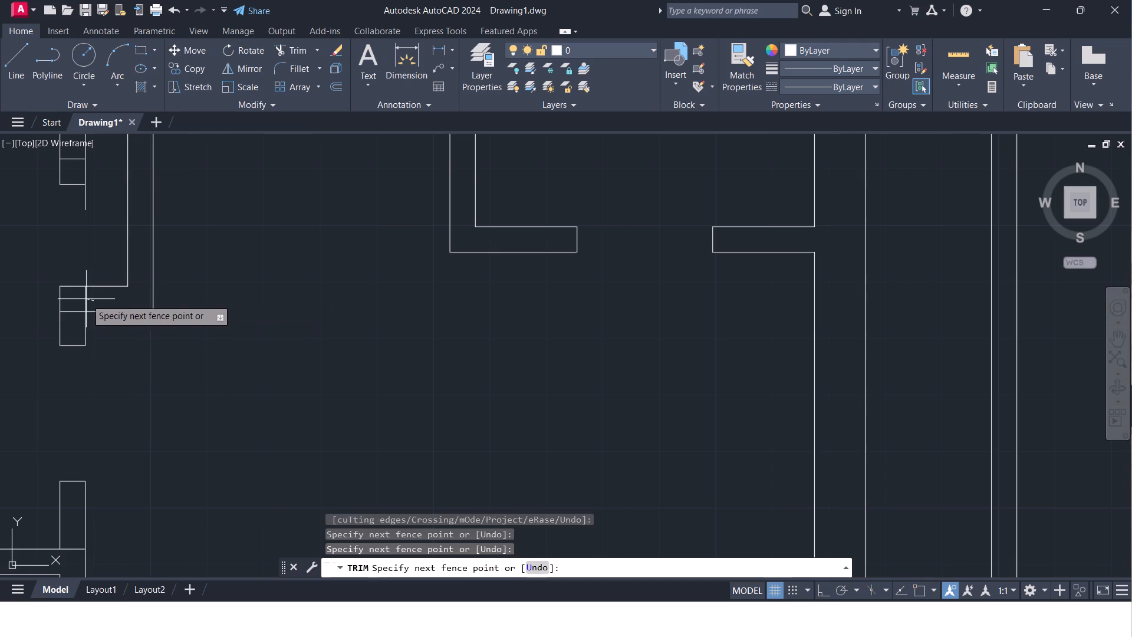
left_click(78, 298)
left_click(74, 301)
left_click(73, 327)
Remove the remaining pieces of the old kitchen east wall between the north wall and the connecting wall.
scroll(117, 337, "down", 1)
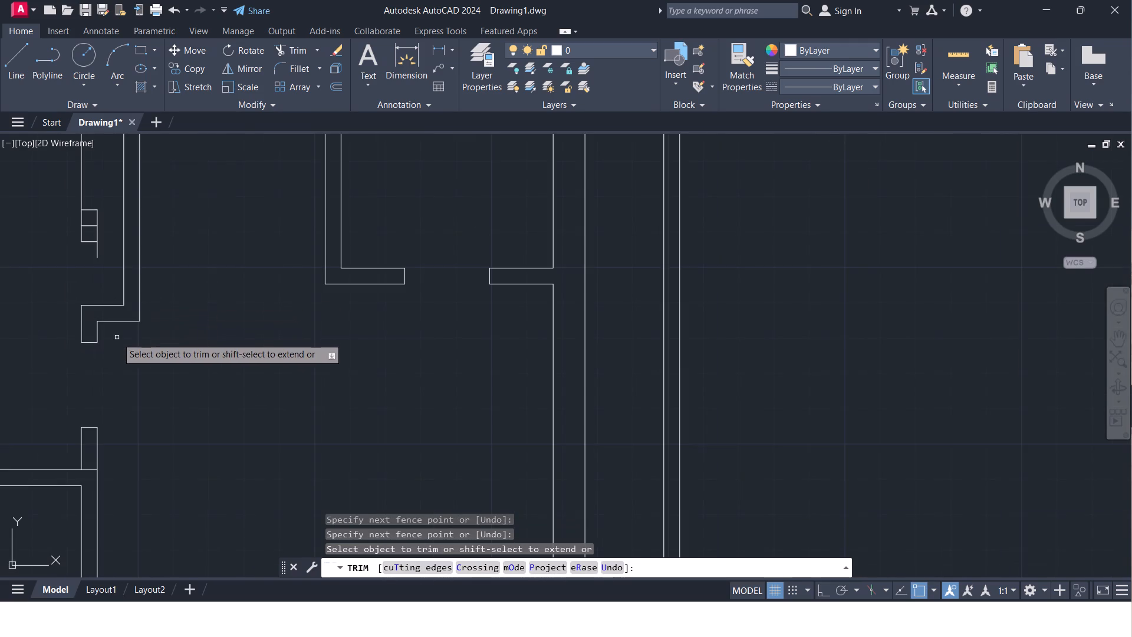
middle_click_drag(127, 339, 127, 442)
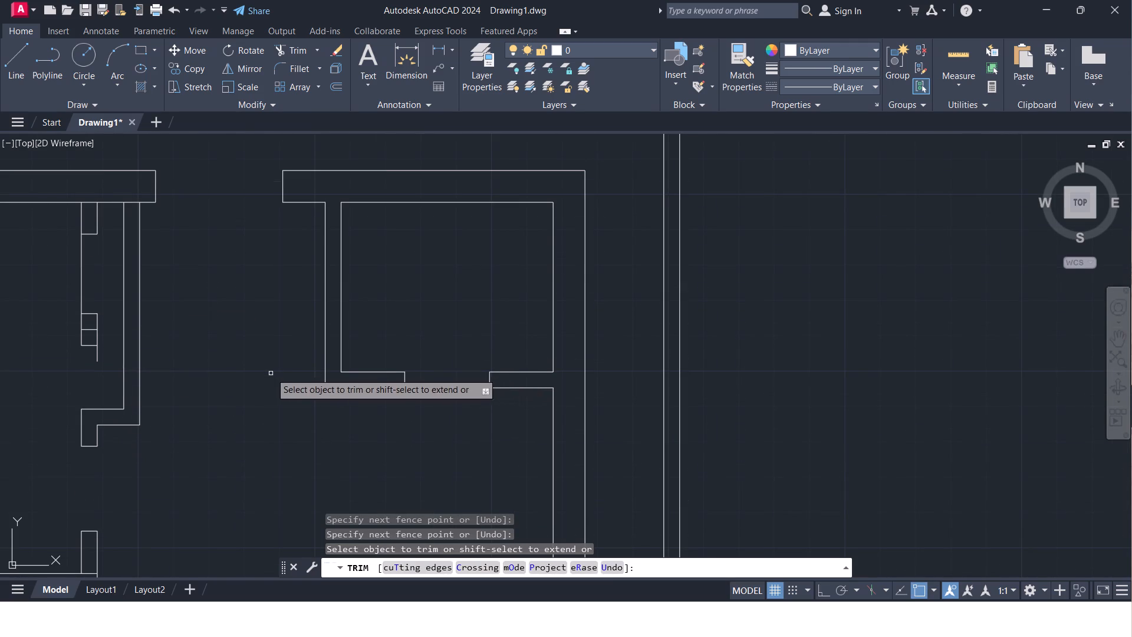
left_click(104, 216)
left_click(68, 219)
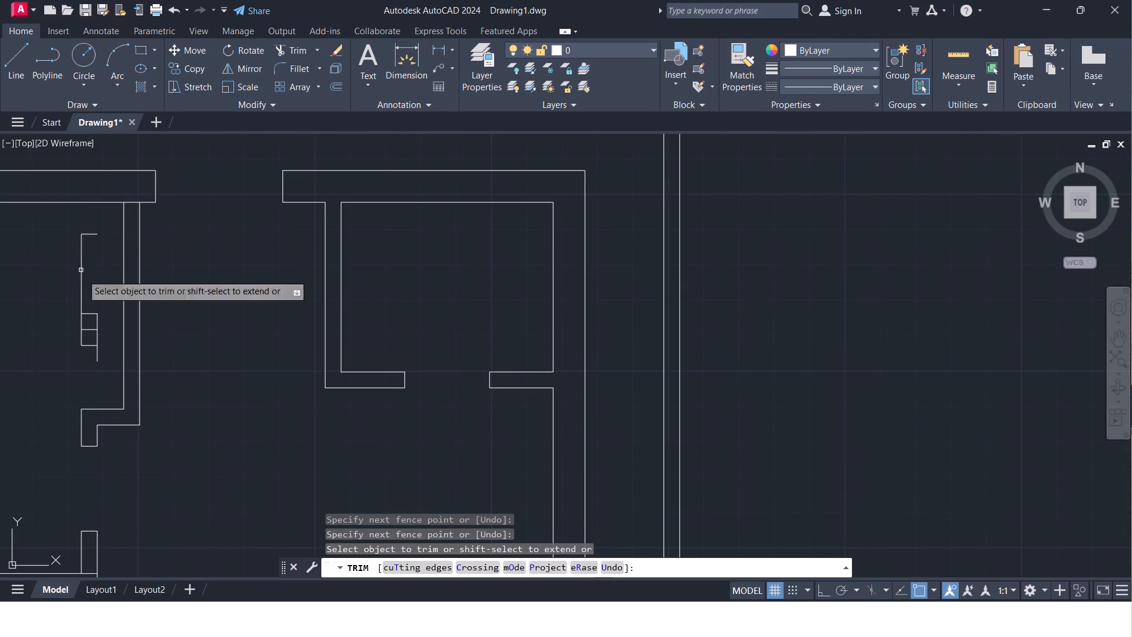
key("Escape")
left_click(98, 382)
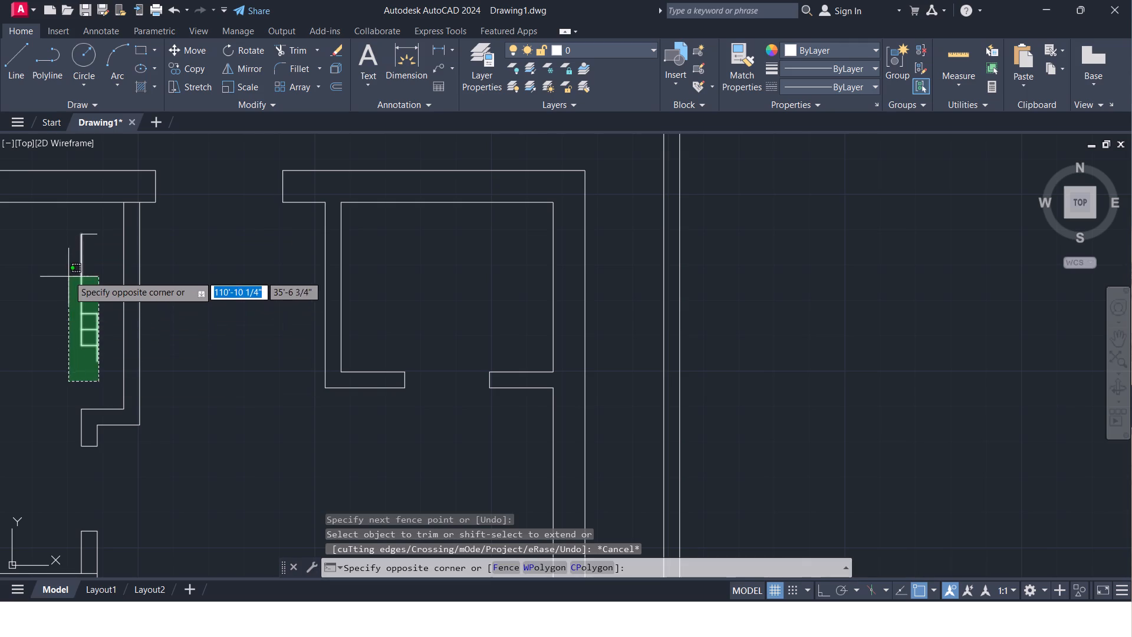
left_click(68, 231)
key("Delete")
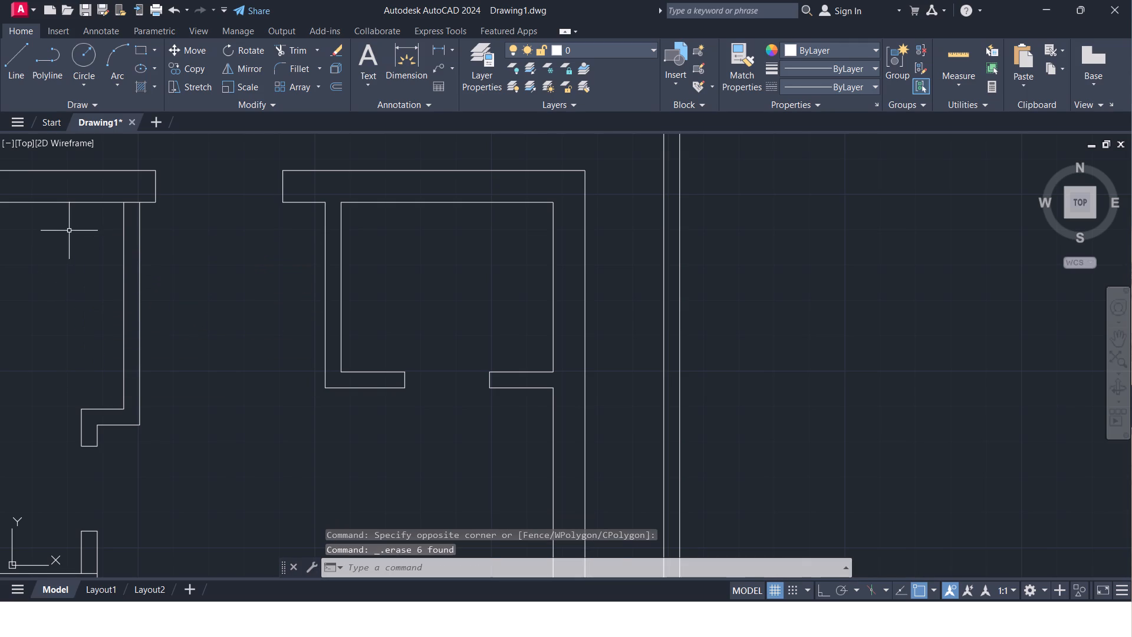
scroll(141, 267, "down", 2)
scroll(176, 321, "down", 2)
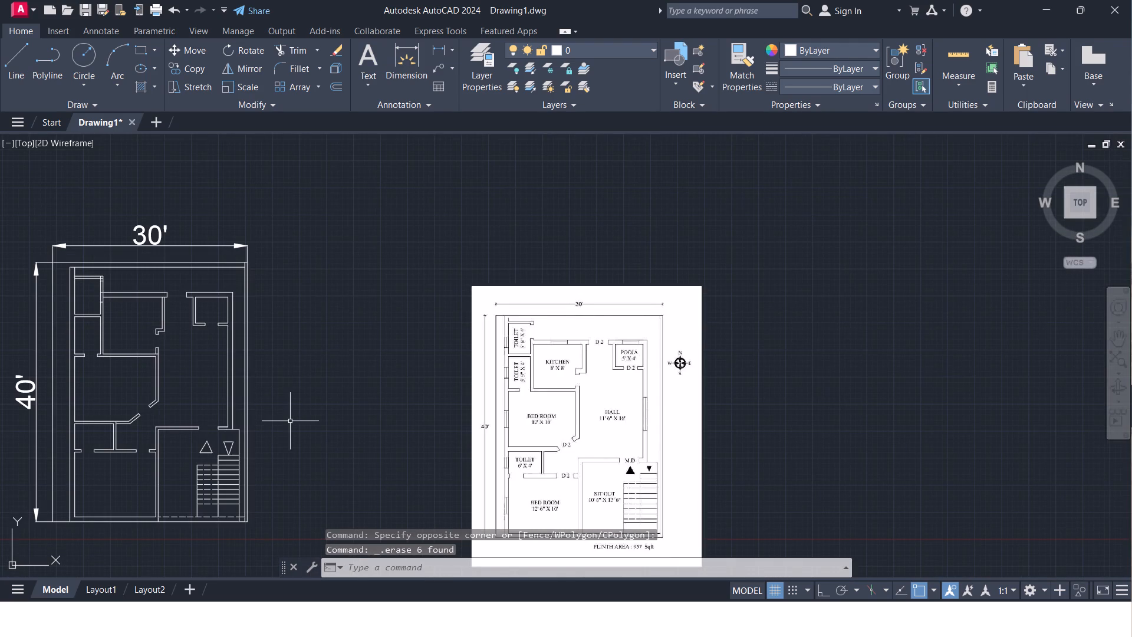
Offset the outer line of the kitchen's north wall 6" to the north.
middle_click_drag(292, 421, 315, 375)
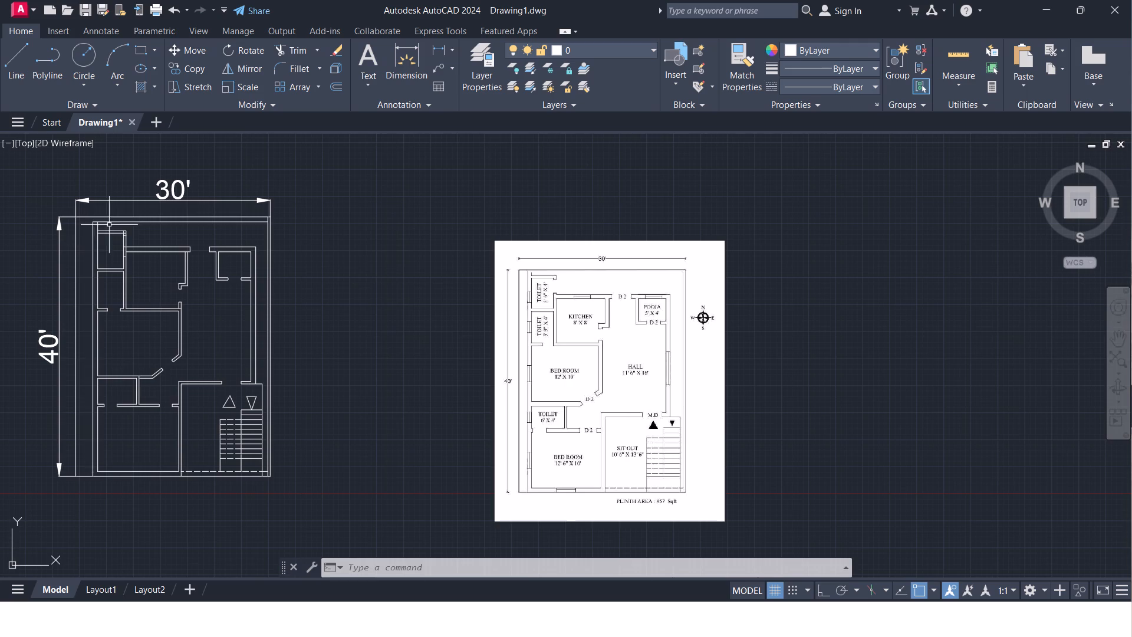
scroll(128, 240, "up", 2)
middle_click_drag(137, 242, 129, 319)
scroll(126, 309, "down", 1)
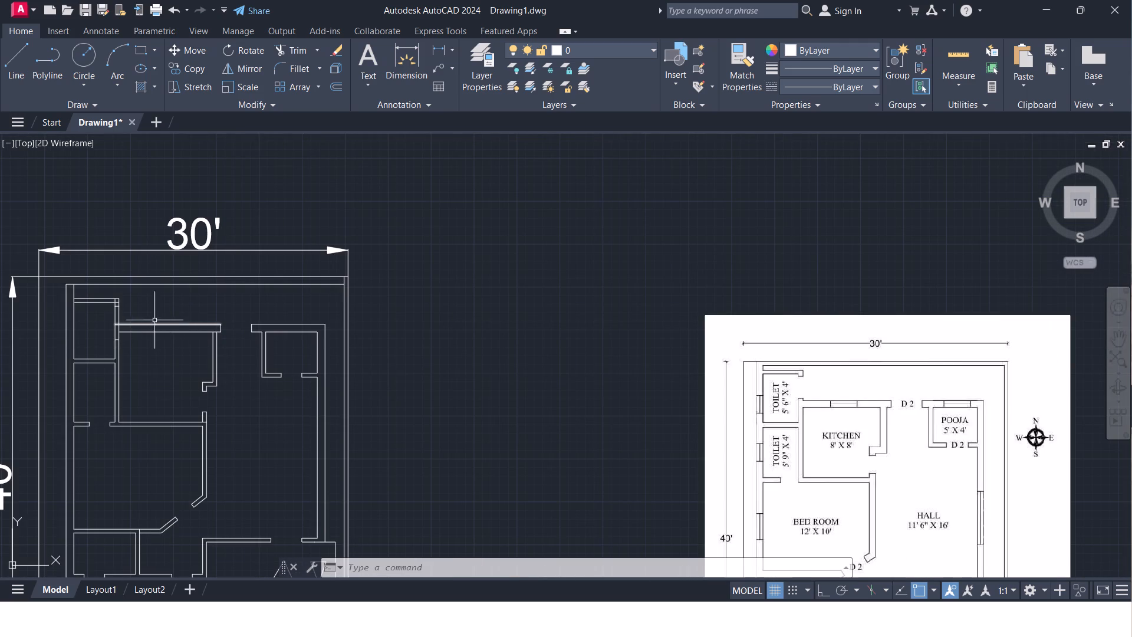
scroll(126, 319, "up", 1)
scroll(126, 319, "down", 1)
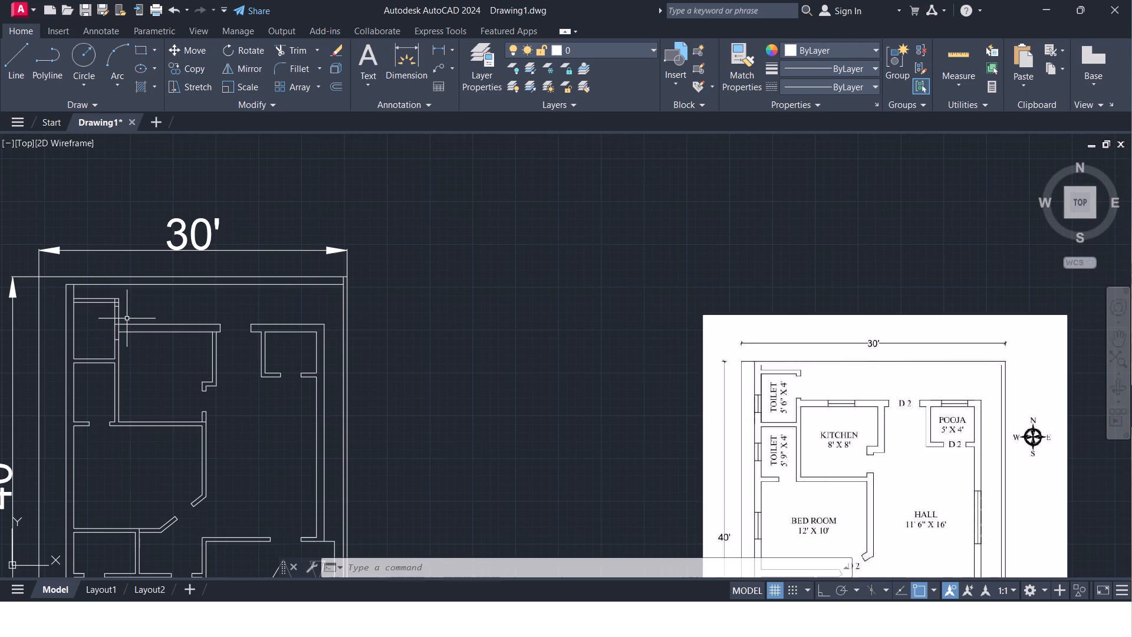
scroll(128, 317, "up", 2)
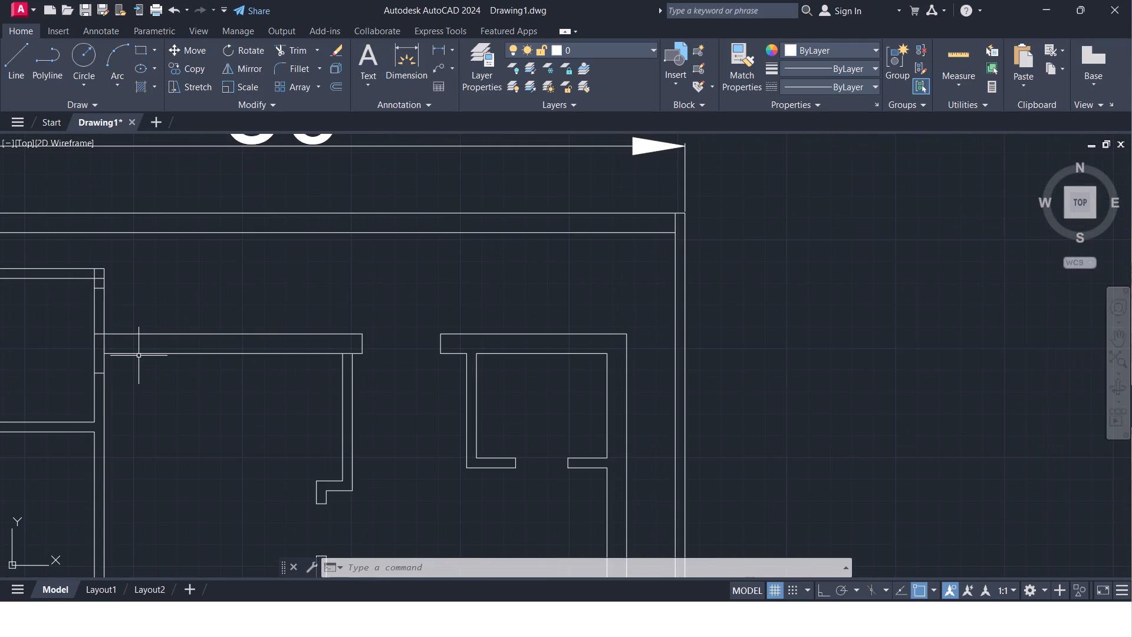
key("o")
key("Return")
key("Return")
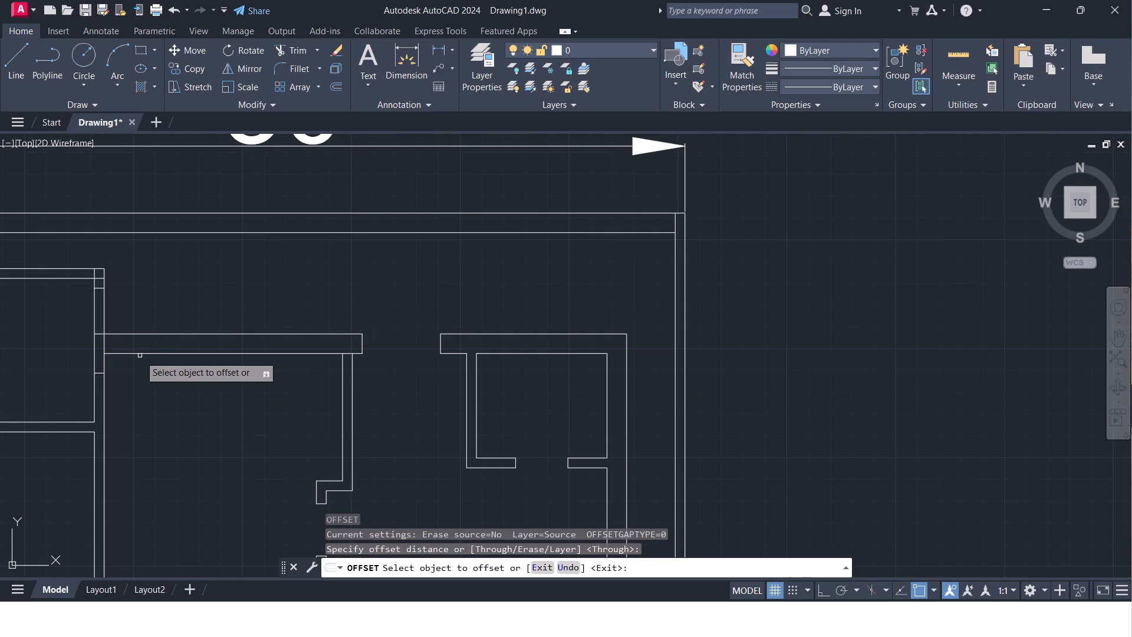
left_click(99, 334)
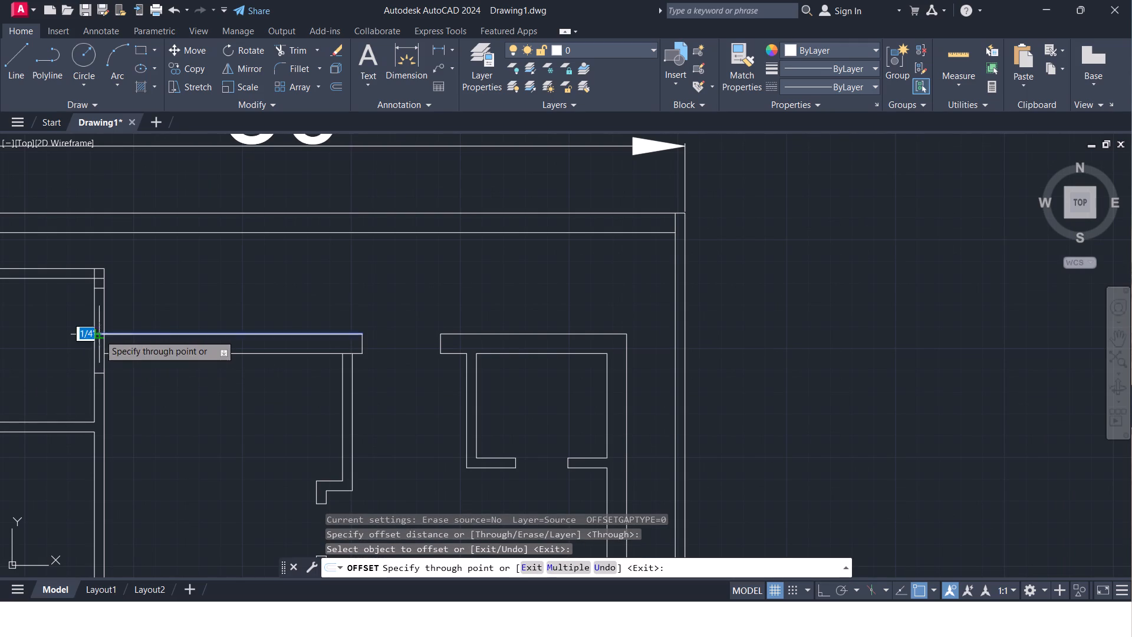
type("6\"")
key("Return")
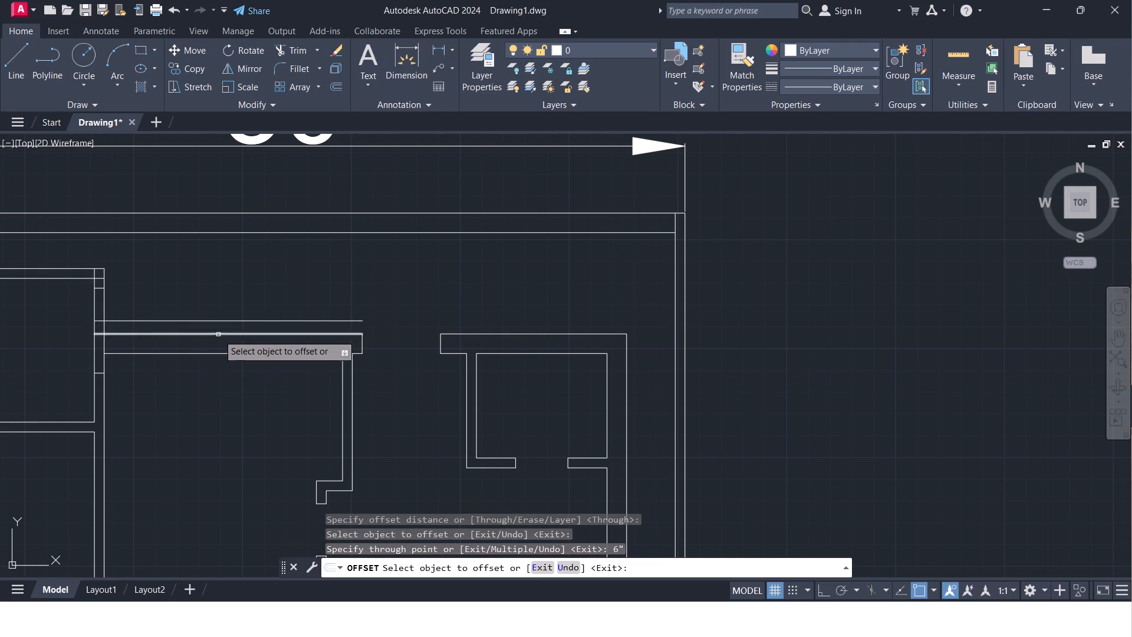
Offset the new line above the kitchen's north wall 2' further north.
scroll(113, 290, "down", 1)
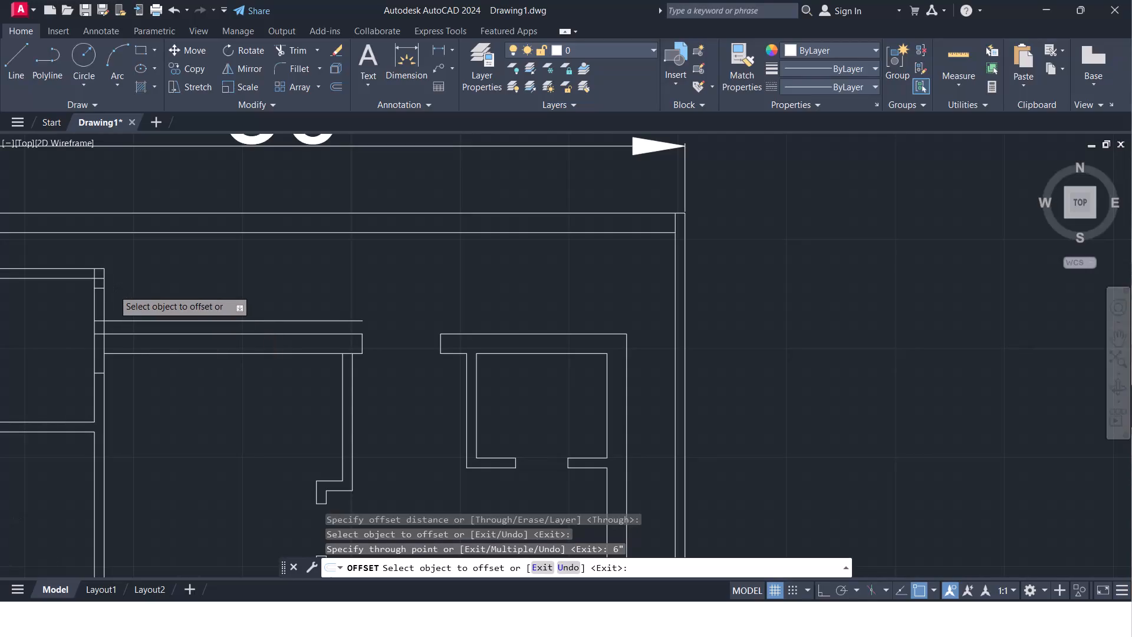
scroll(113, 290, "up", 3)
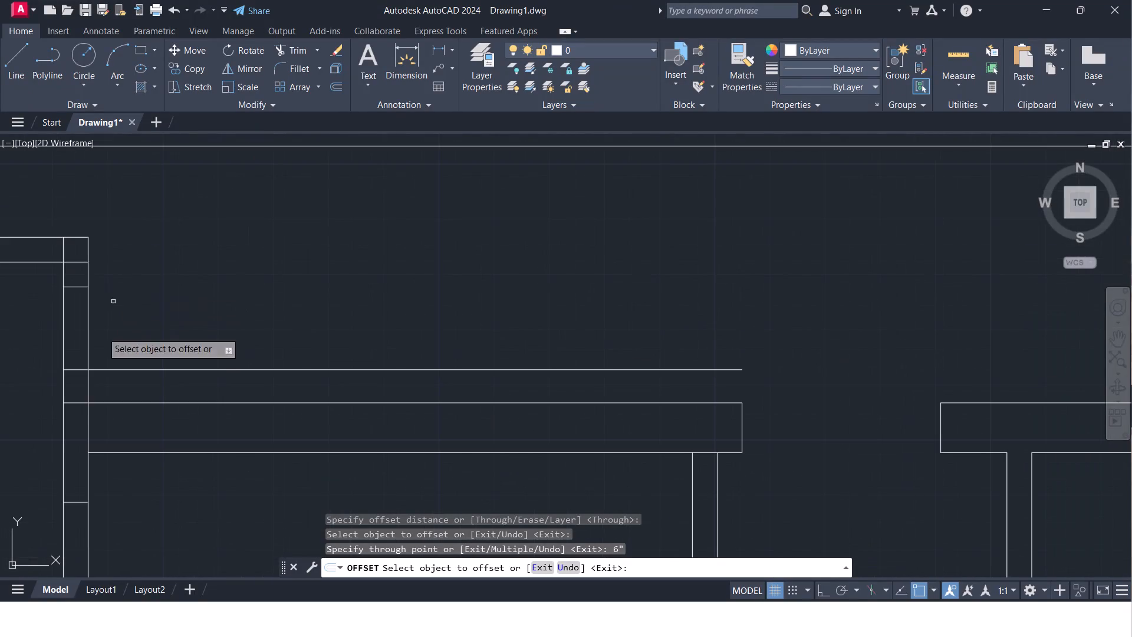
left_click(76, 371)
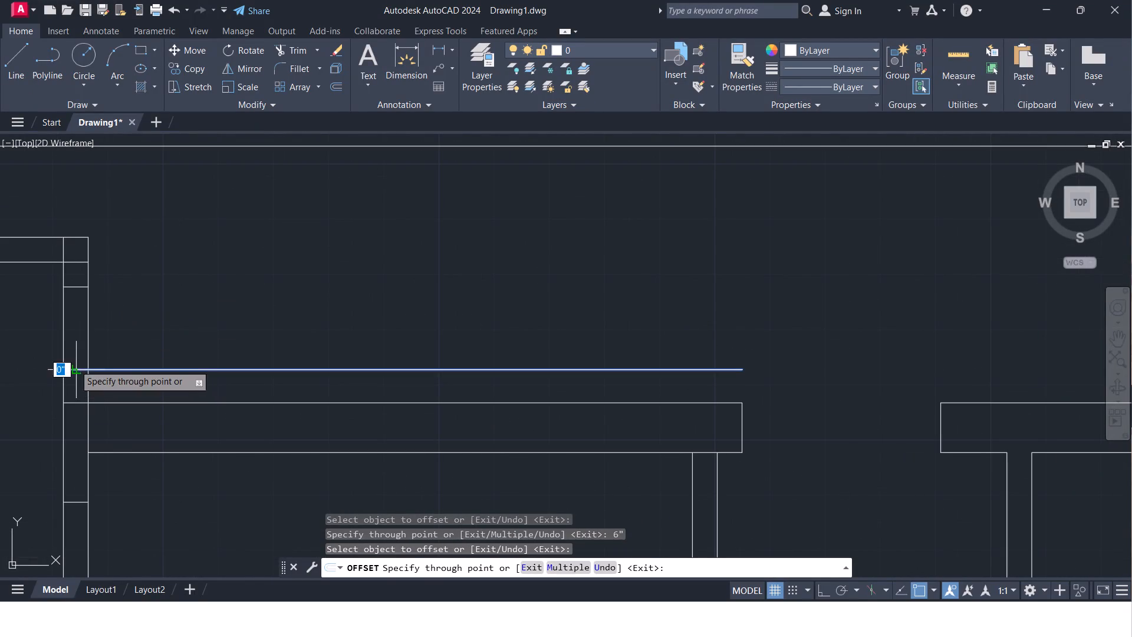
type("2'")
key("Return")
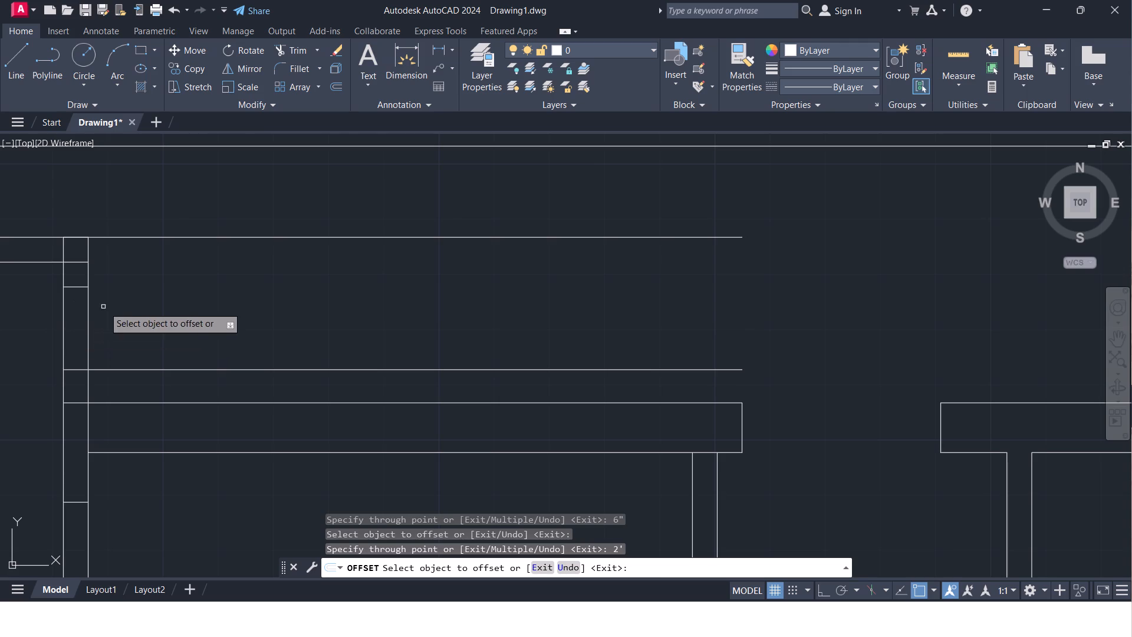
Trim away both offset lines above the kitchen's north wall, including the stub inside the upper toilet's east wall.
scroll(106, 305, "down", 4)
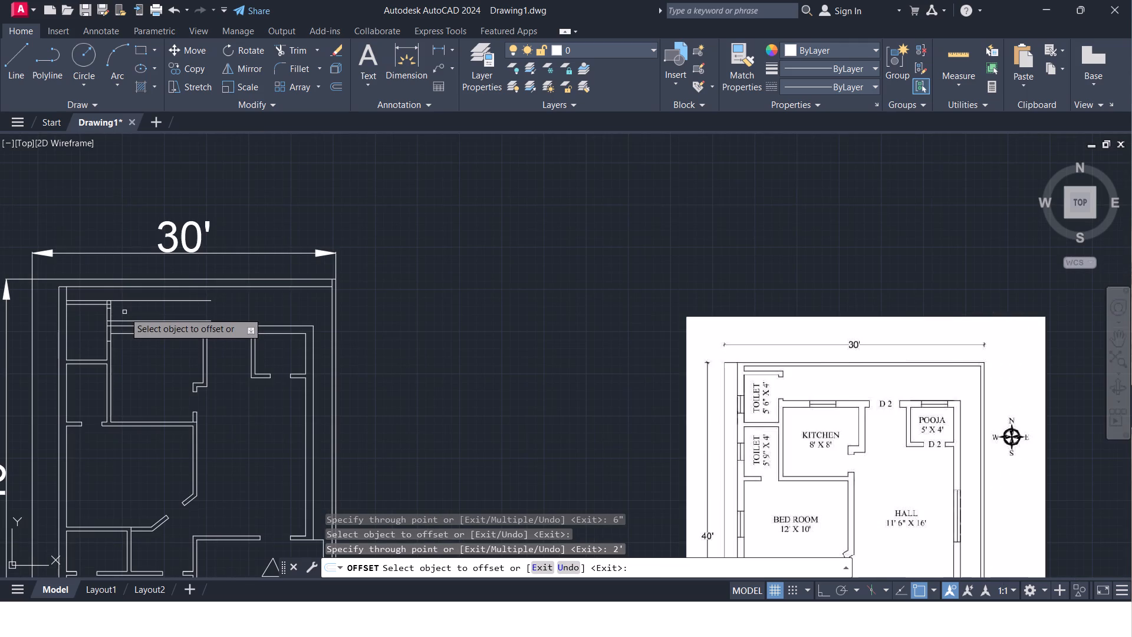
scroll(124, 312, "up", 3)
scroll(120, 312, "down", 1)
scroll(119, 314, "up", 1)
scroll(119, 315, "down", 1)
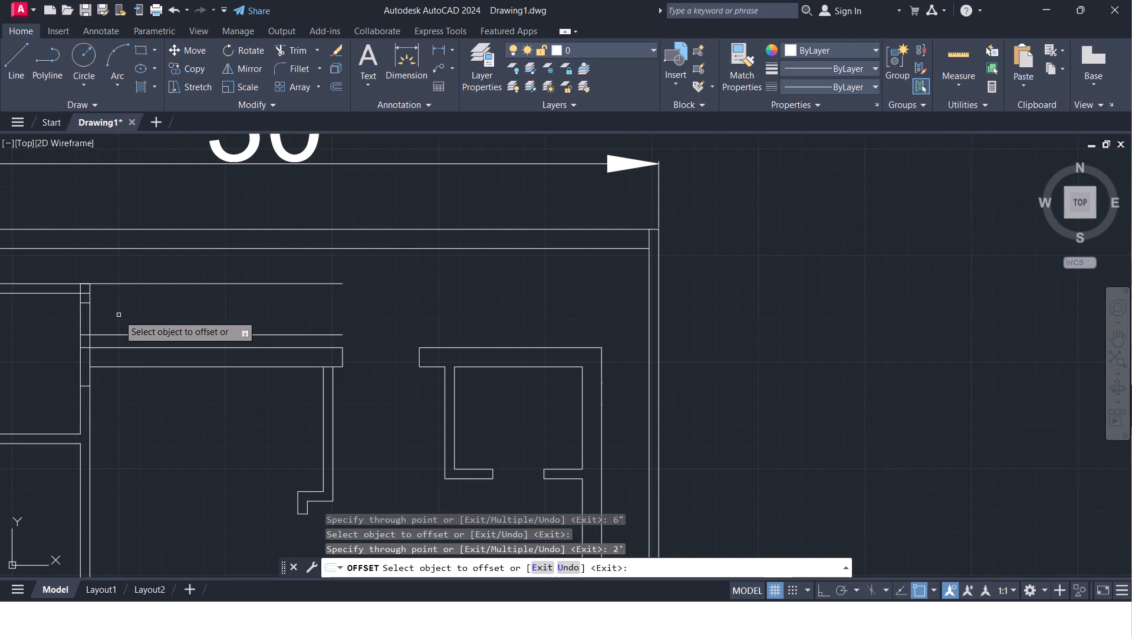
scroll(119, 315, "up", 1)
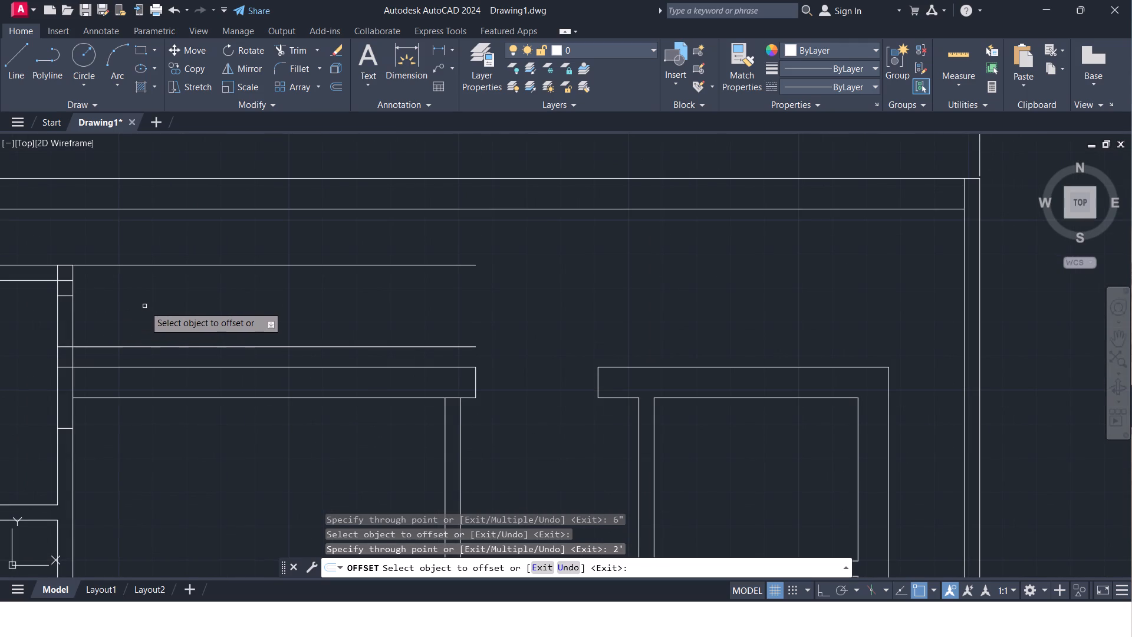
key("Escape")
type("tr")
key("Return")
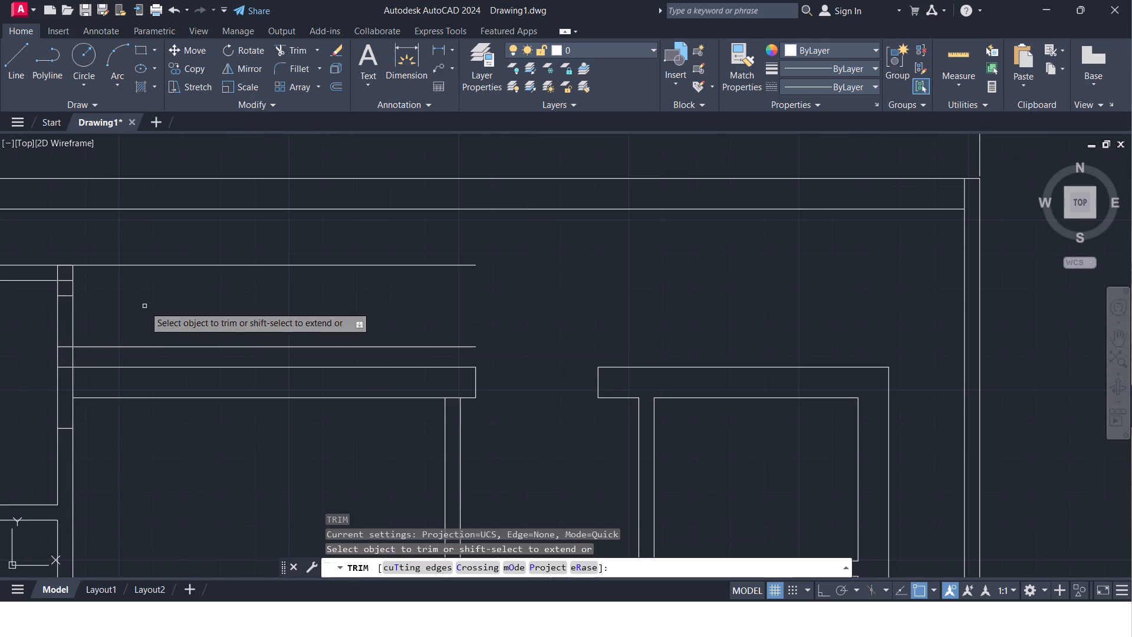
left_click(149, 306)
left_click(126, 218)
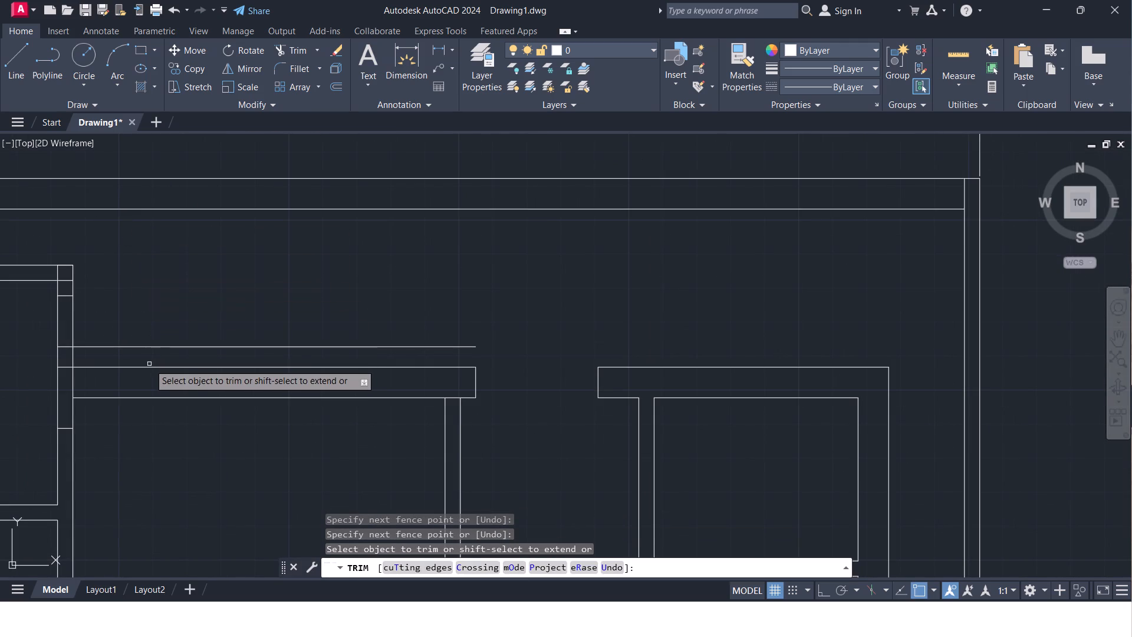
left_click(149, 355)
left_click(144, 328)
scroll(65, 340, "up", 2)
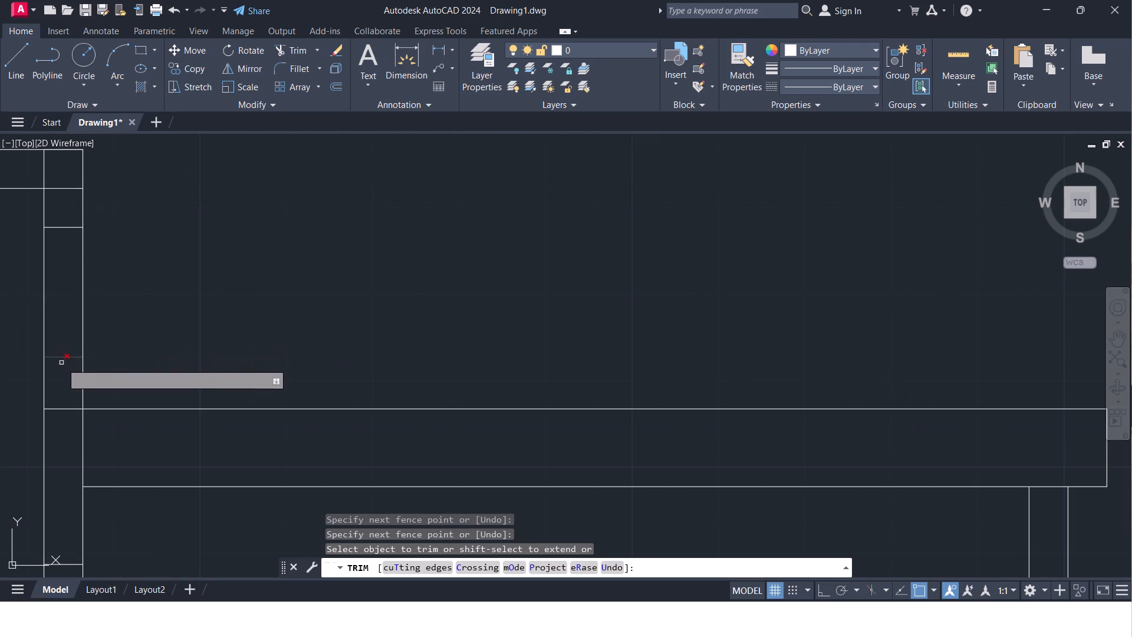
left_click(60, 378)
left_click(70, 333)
Trim the short cross line inside the upper toilet's east wall, just south of the toilet's north wall.
left_click(72, 244)
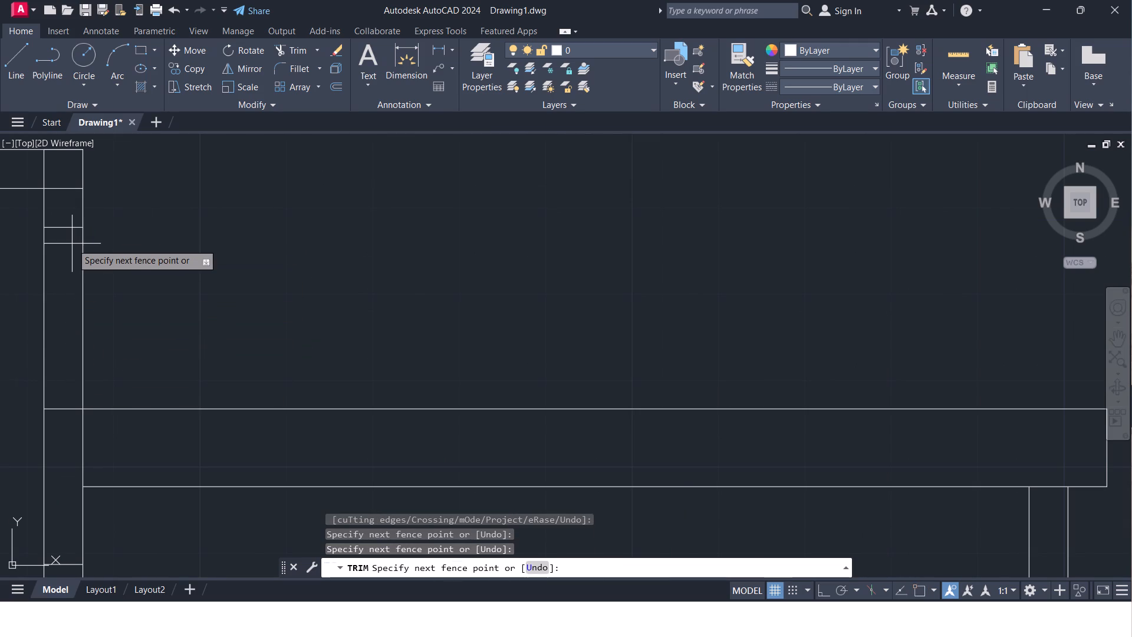
left_click(64, 225)
scroll(156, 262, "down", 2)
key("Escape")
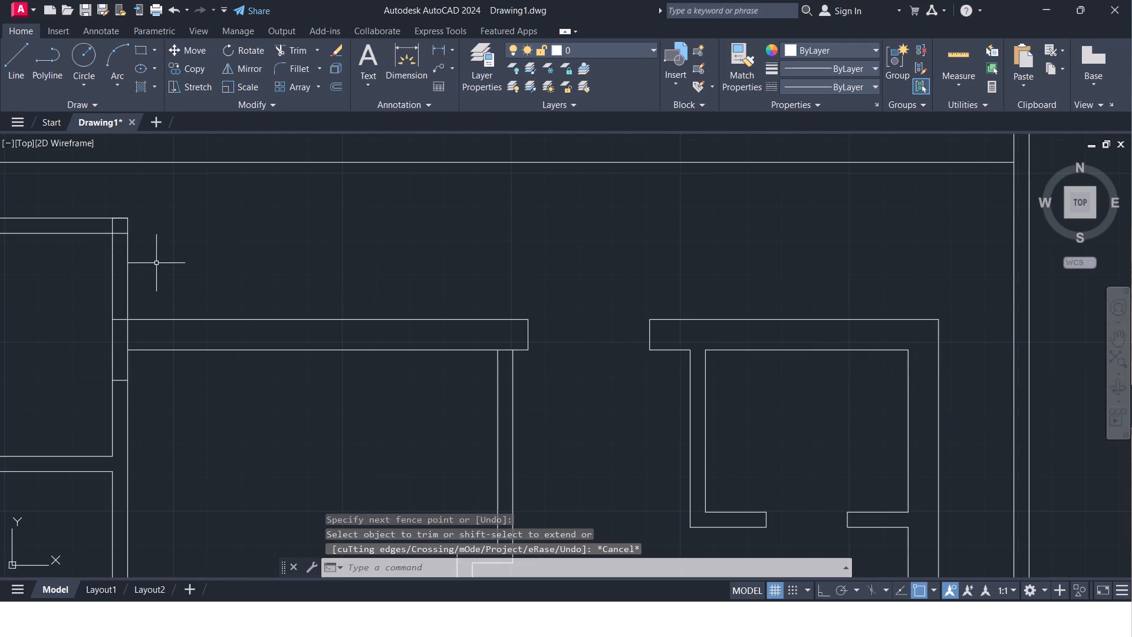
Offset the outer line of the kitchen's north wall 3" to the north.
key("o")
key("Return")
key("Return")
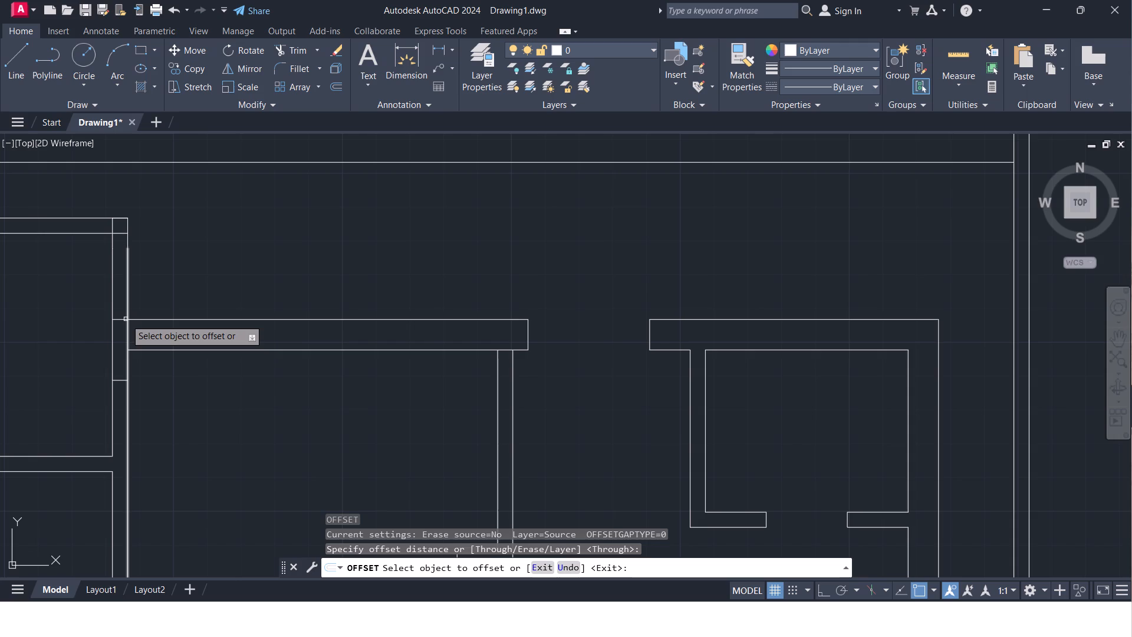
left_click(124, 319)
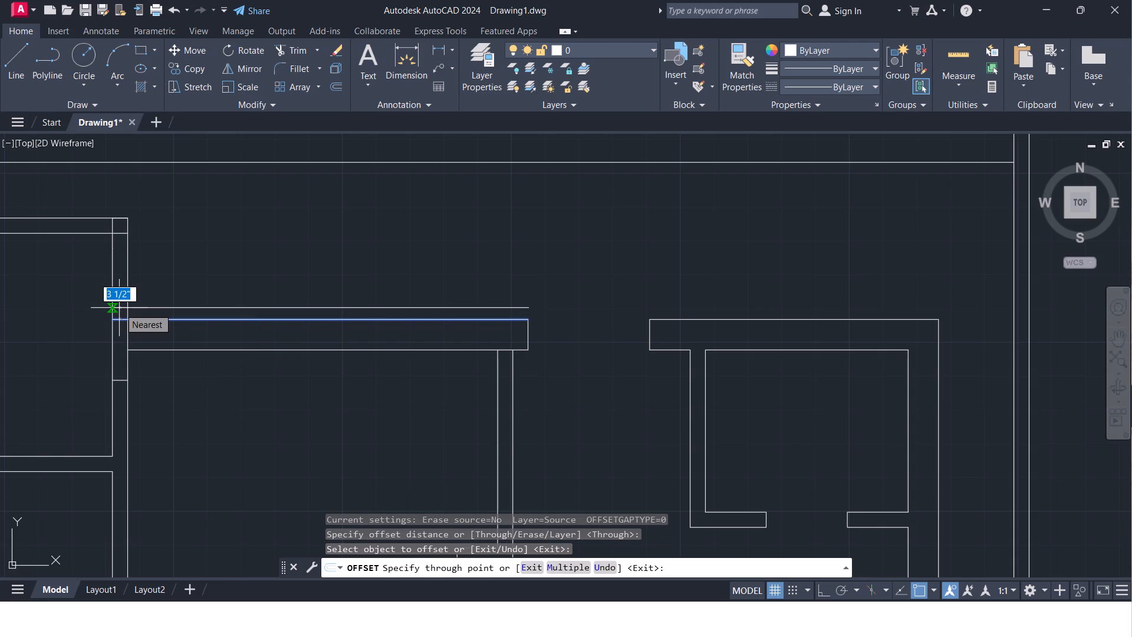
key("3")
key("shift+quotedbl")
key("Return")
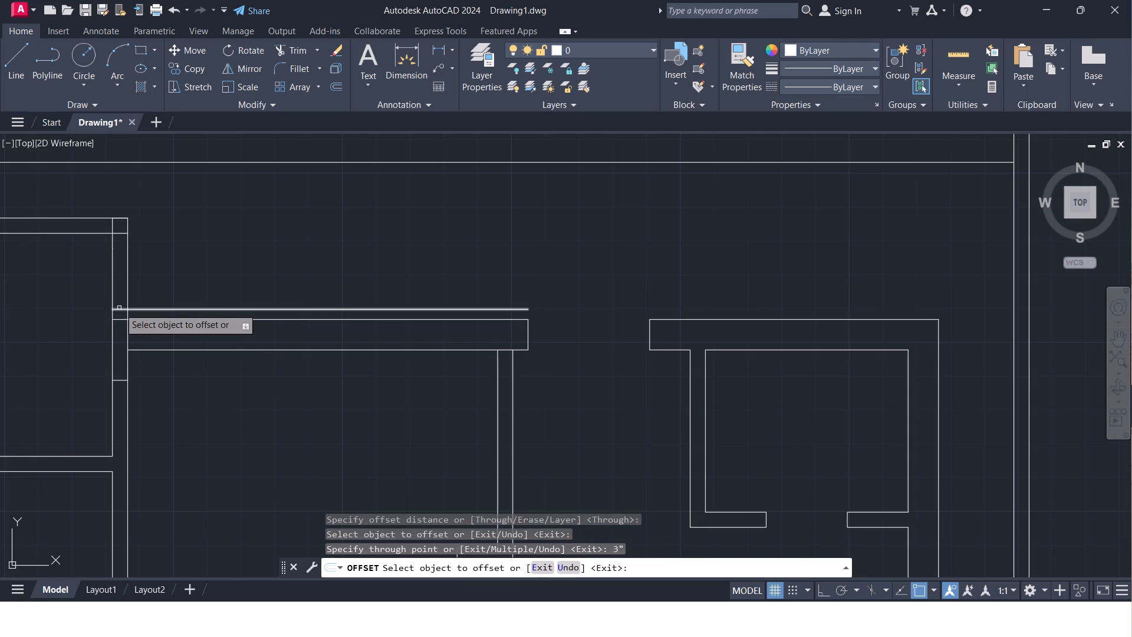
Offset the new line above the kitchen's north wall 1.5' further north.
left_click(119, 307)
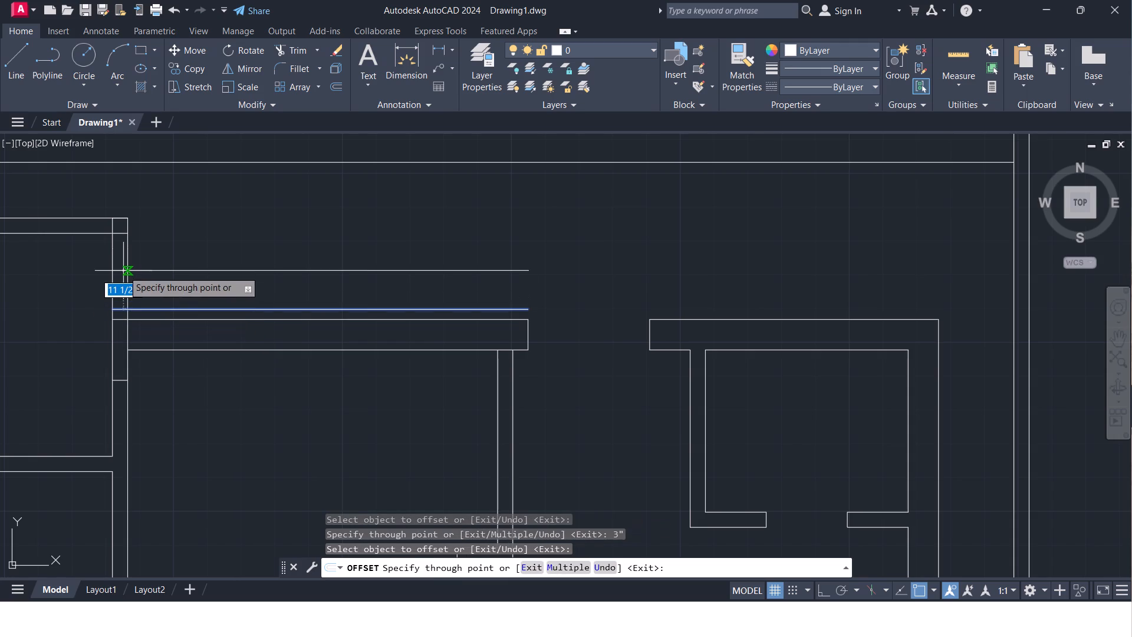
key("1")
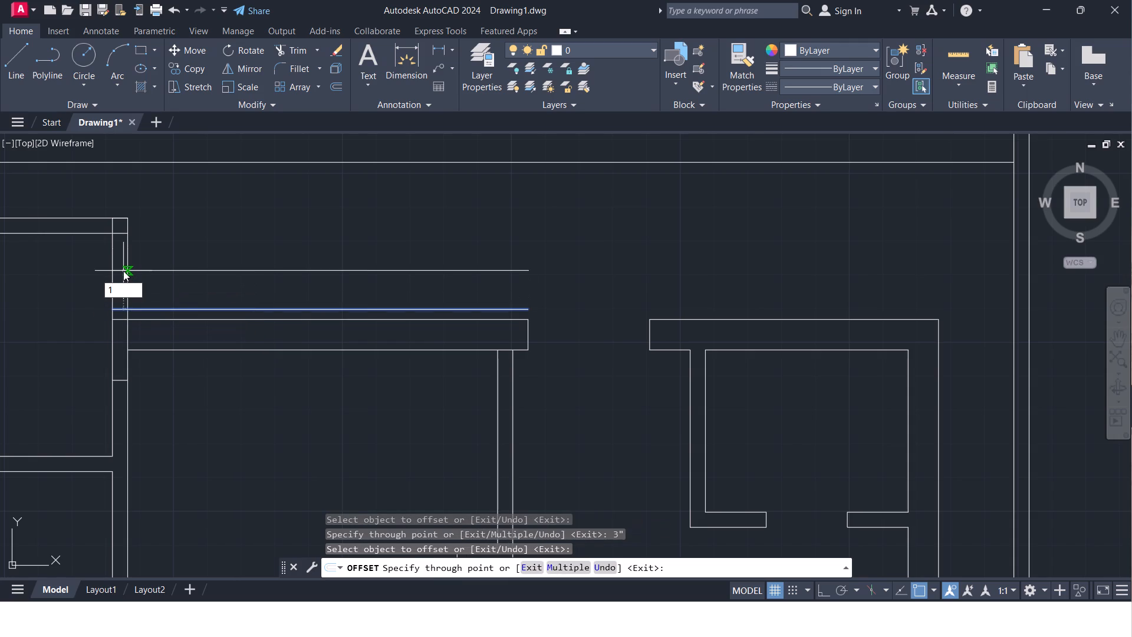
key("period")
type("5'")
key("Return")
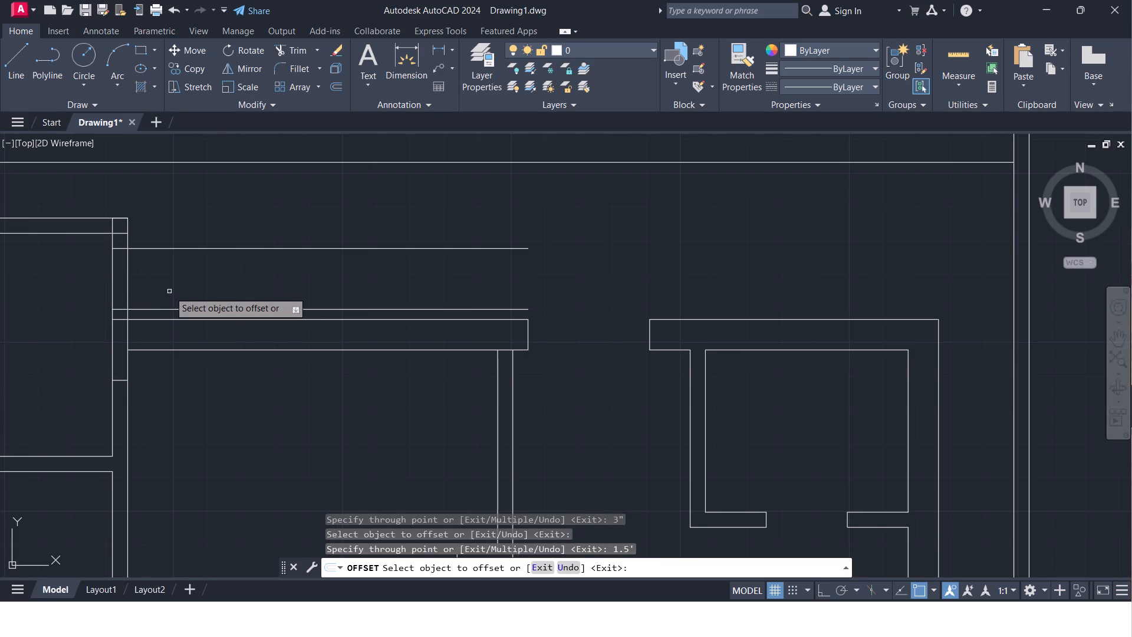
key("Escape")
Cut the upper toilet's door opening by trimming its east wall between the two offset lines and removing their excess east of the wall.
type("tr")
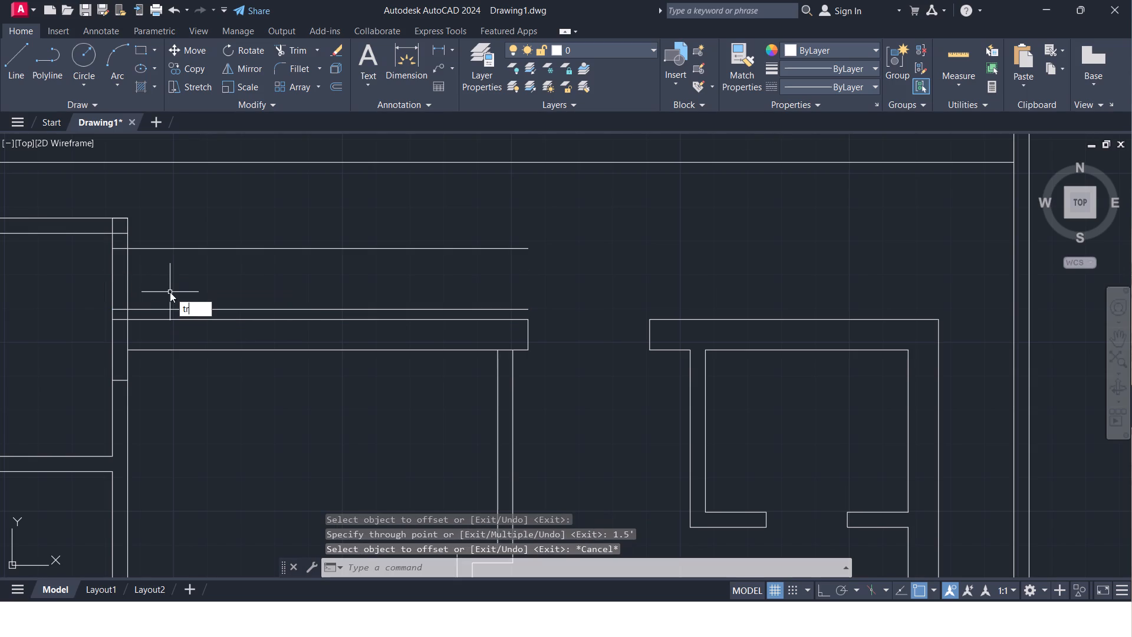
key("Return")
key("Return")
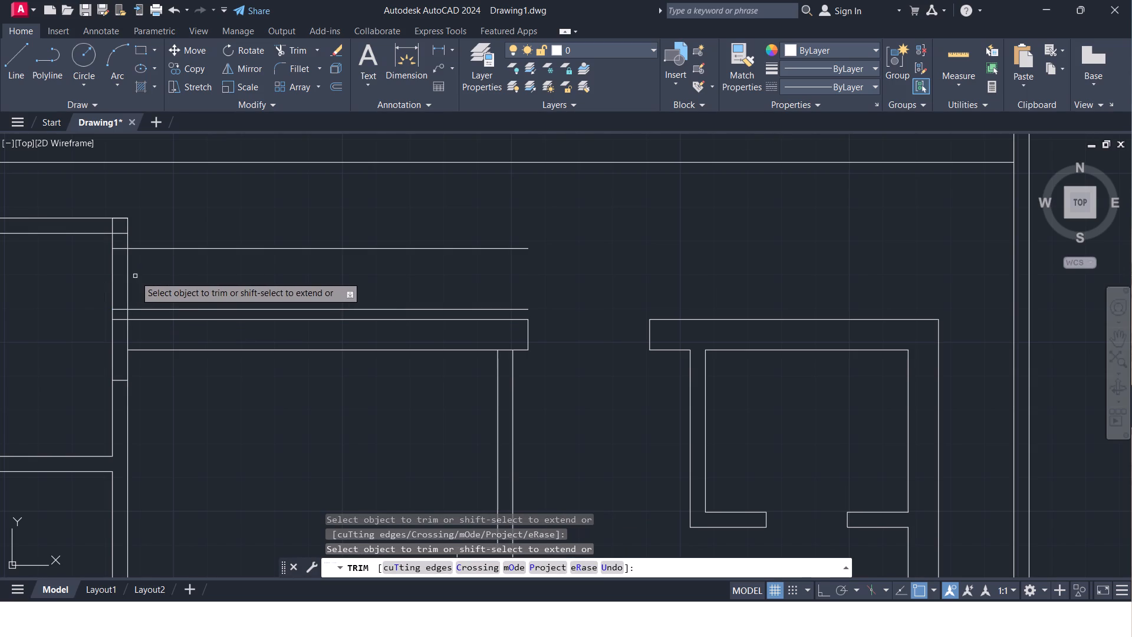
left_click(135, 276)
left_click(110, 274)
left_click(177, 274)
left_click(173, 230)
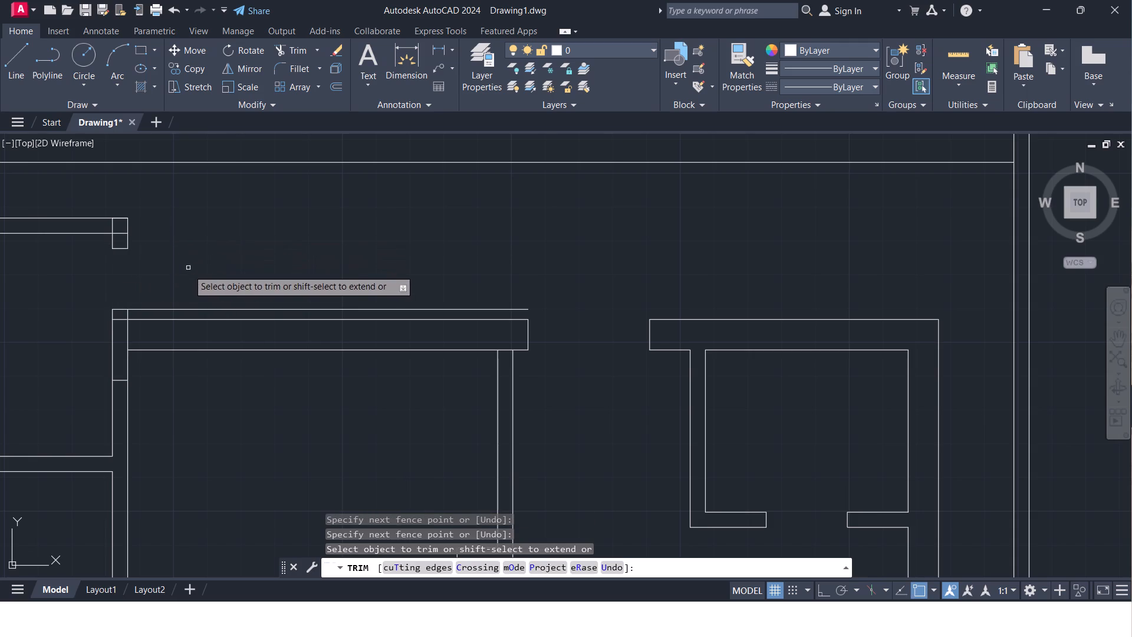
left_click(221, 308)
Trim the overlapping lines and the short cross line where the kitchen's north wall meets the upper toilet's east wall.
scroll(127, 318, "up", 1)
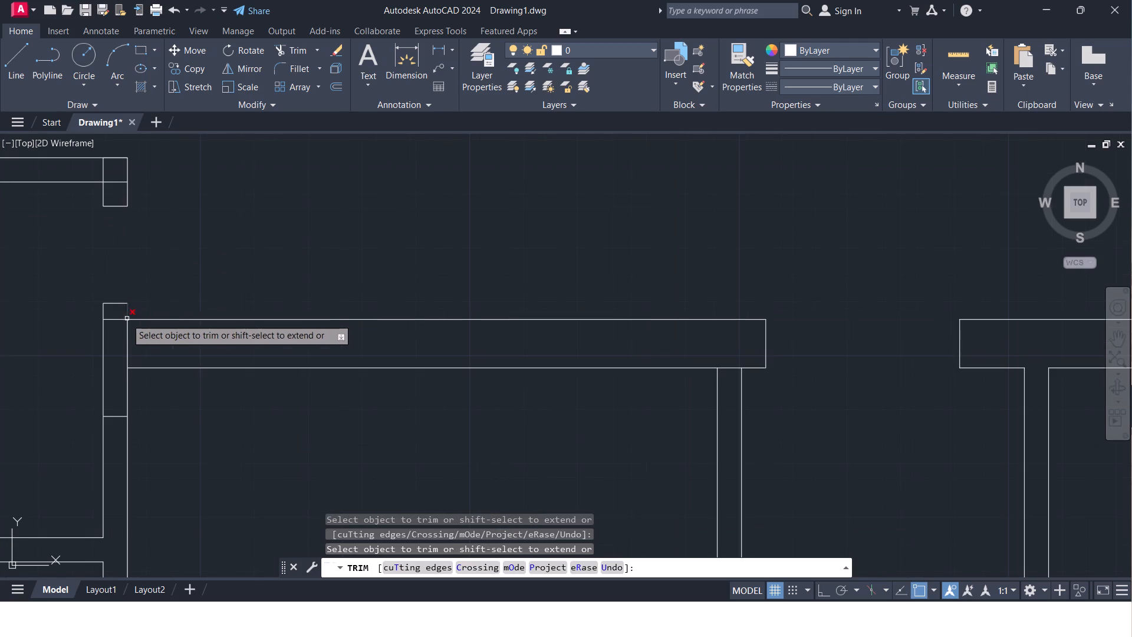
left_click(117, 316)
double_click(117, 346)
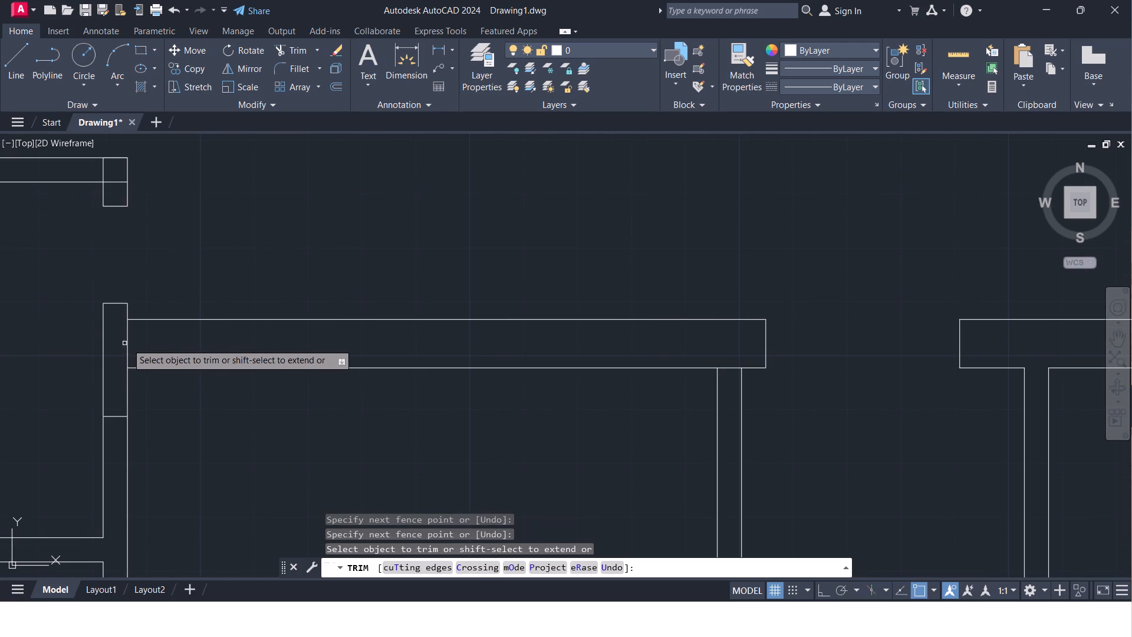
left_click(129, 343)
left_click(110, 407)
left_click(113, 432)
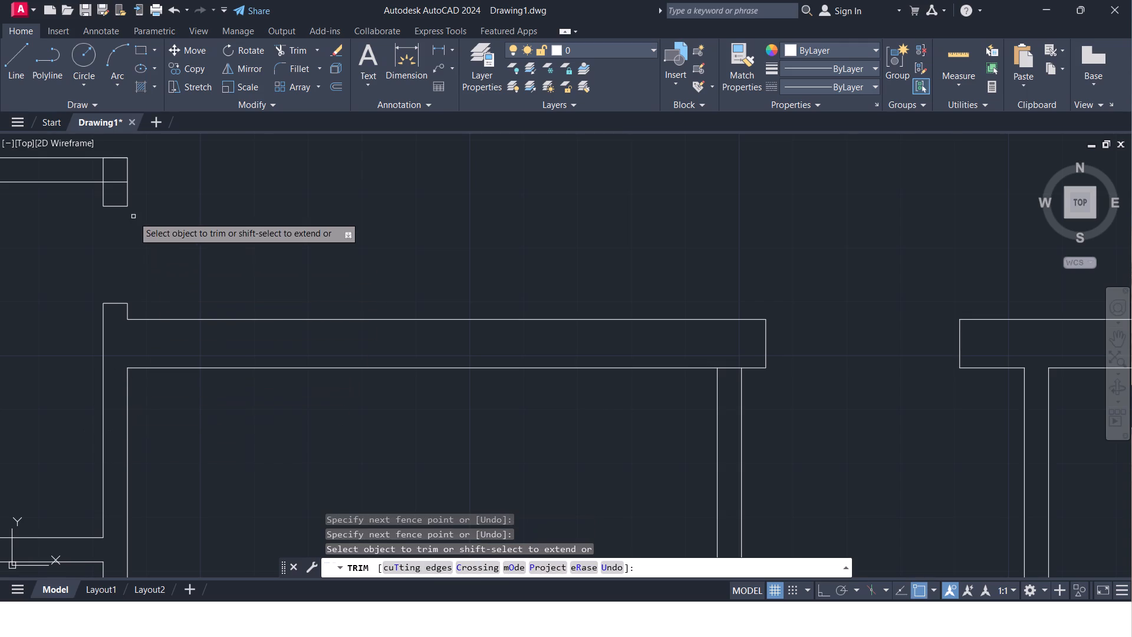
Trim the overlapping line segments where the upper toilet's north wall meets its east wall.
scroll(133, 216, "up", 1)
scroll(114, 188, "down", 1)
middle_click_drag(114, 188, 114, 198)
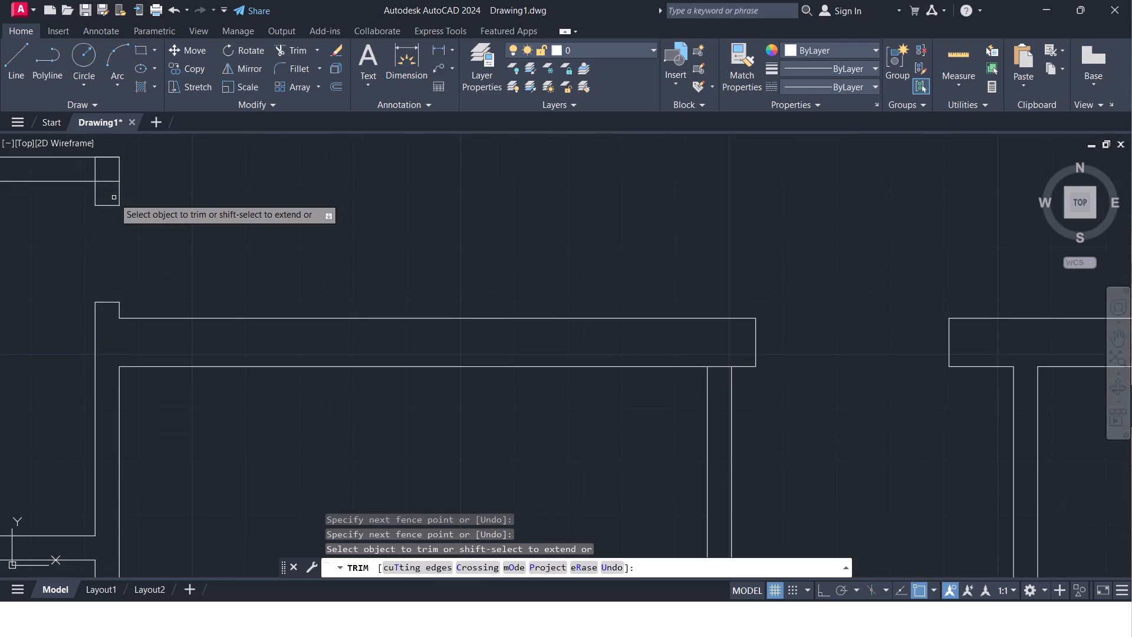
middle_click_drag(114, 198, 106, 252)
scroll(100, 240, "up", 1)
left_click(99, 243)
left_click(99, 227)
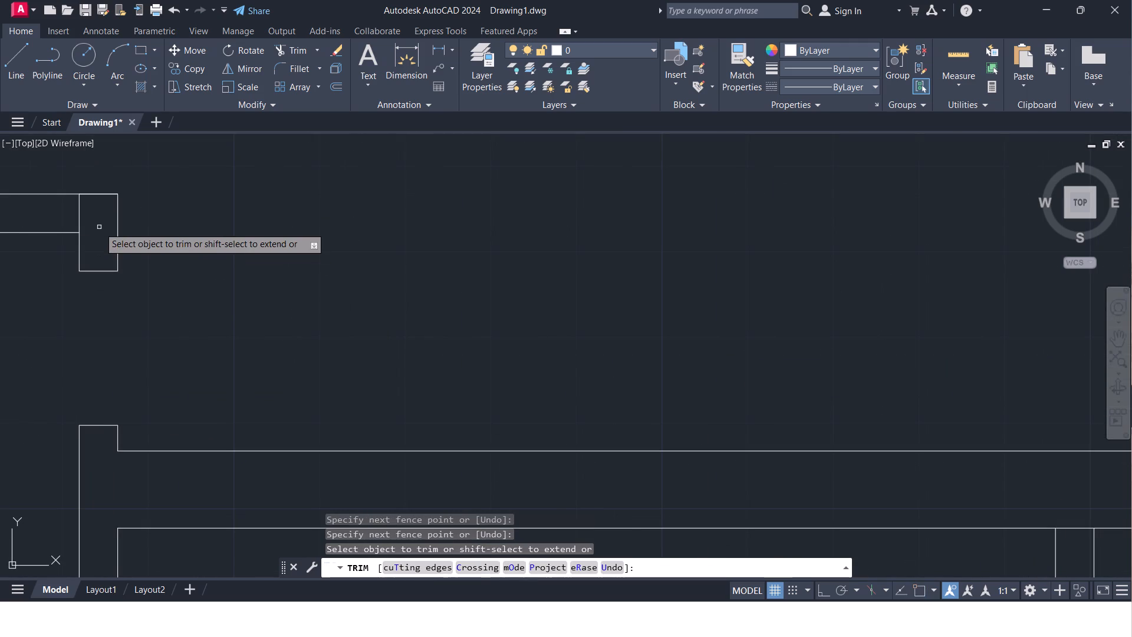
left_click(94, 216)
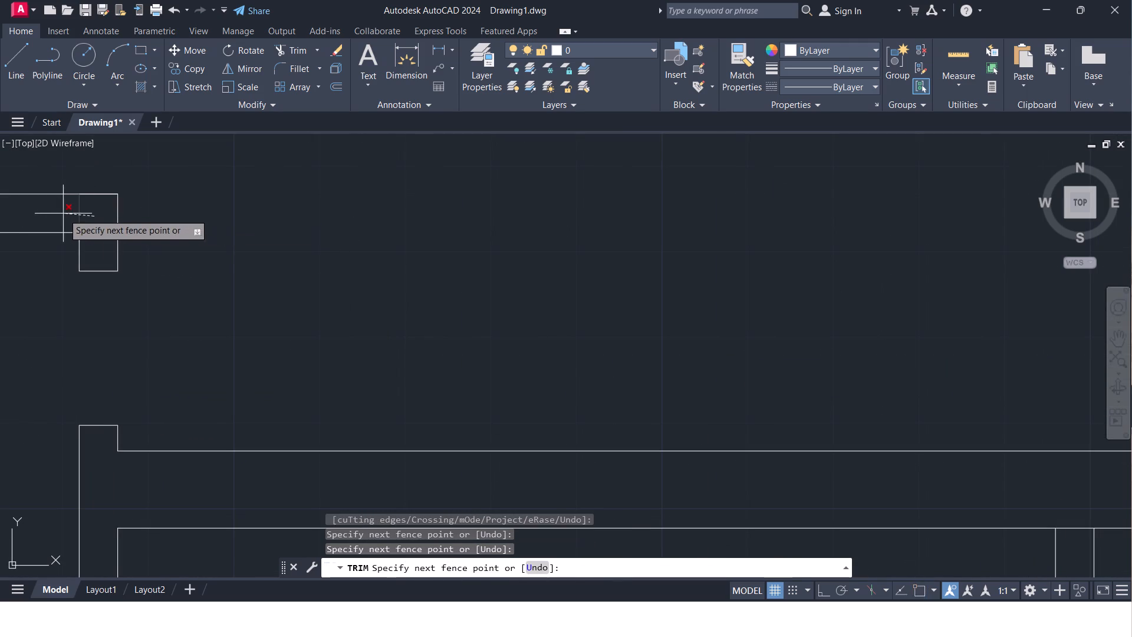
left_click(62, 214)
Trim the line closing the upper toilet's north wall where it joins the west outer wall.
scroll(74, 218, "down", 2)
scroll(178, 265, "down", 1)
middle_click_drag(178, 265, 282, 334)
scroll(282, 334, "down", 1)
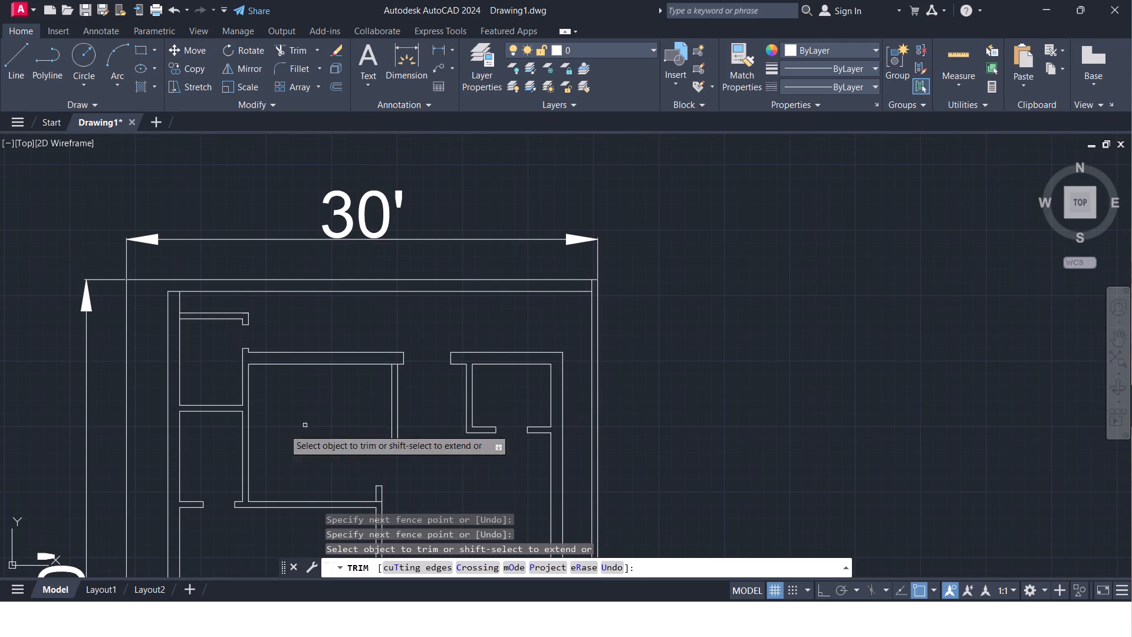
scroll(466, 389, "down", 2)
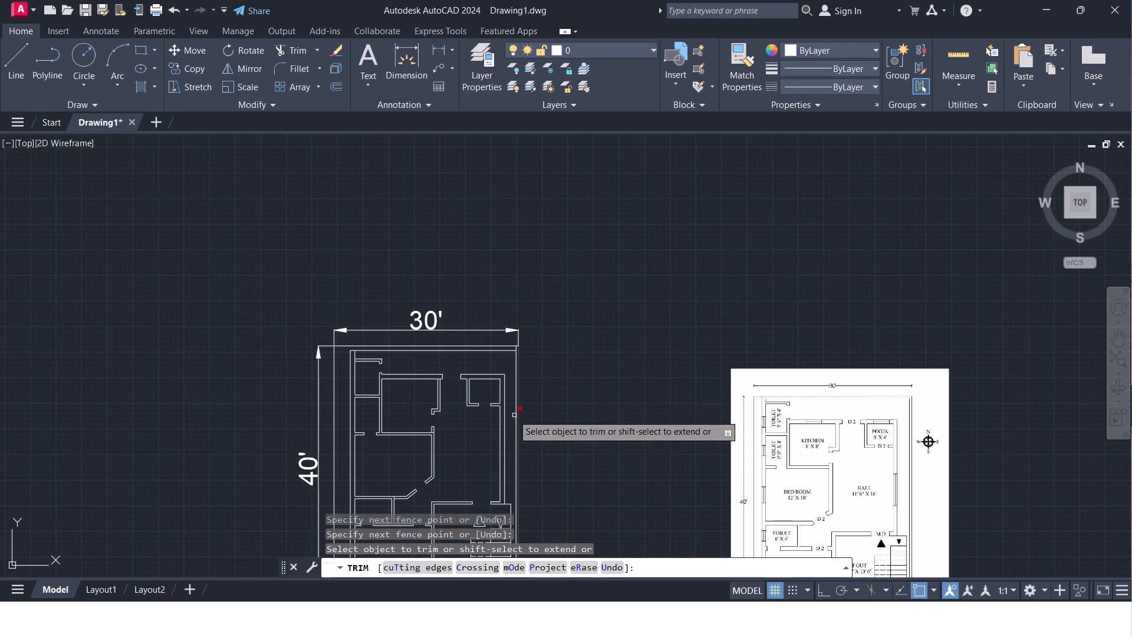
scroll(353, 365, "up", 6)
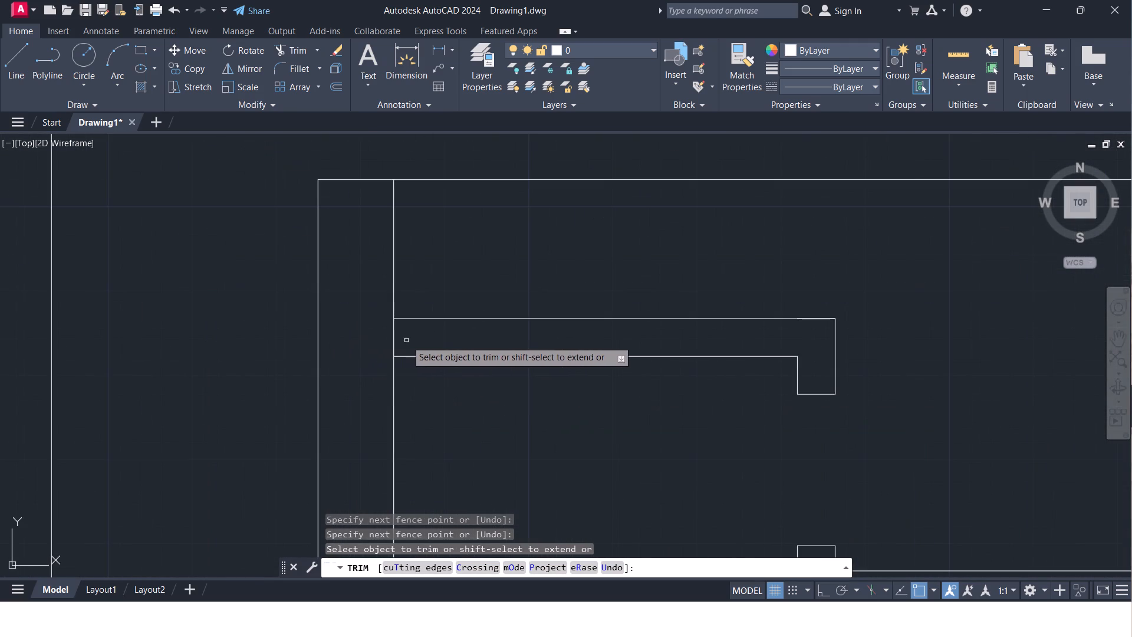
left_click(406, 340)
left_click(383, 338)
Compare the whole redrawn floor plan with the reference image to check walls, door openings and remaining elements.
scroll(452, 366, "down", 4)
middle_click_drag(595, 410, 433, 332)
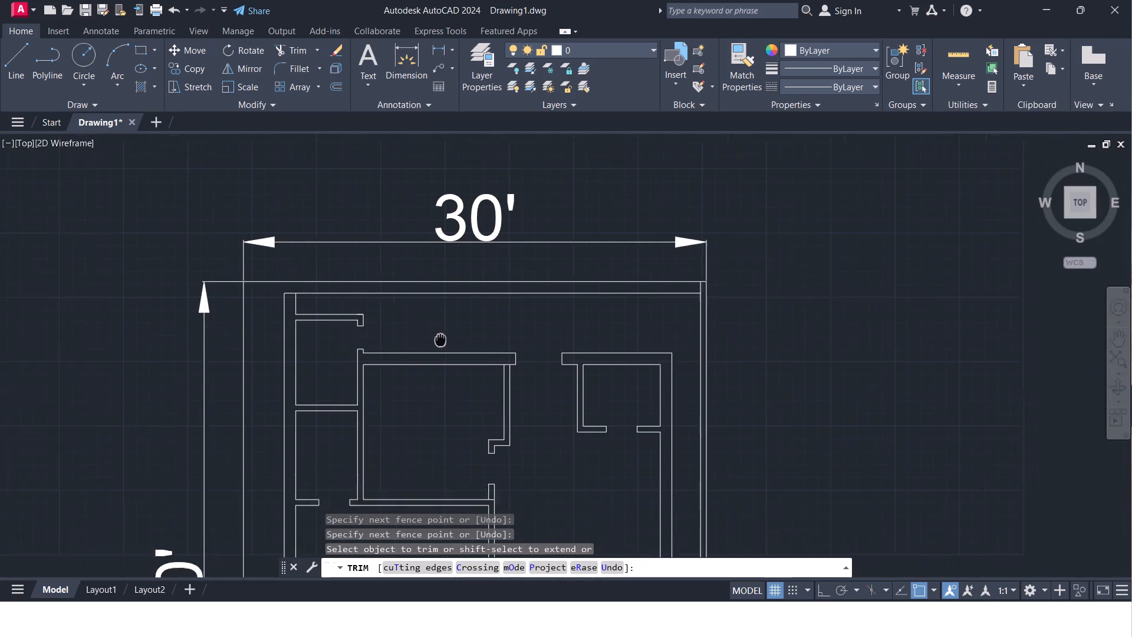
middle_click_drag(433, 332, 426, 323)
scroll(444, 330, "down", 1)
scroll(624, 432, "down", 1)
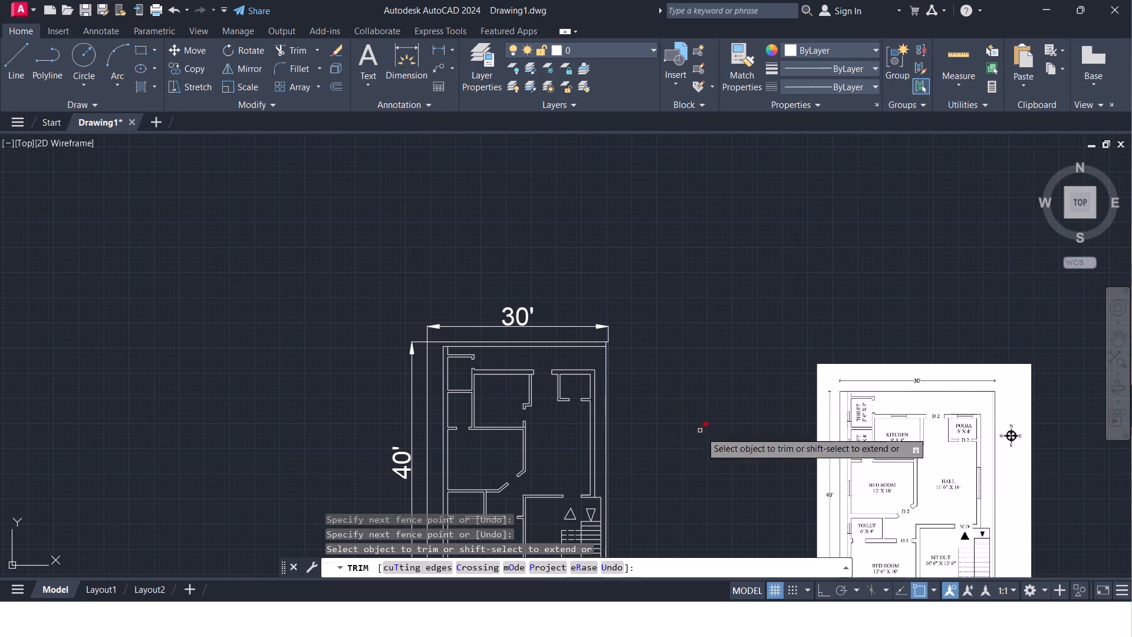
middle_click_drag(666, 446, 633, 270)
scroll(644, 349, "down", 1)
scroll(552, 287, "up", 1)
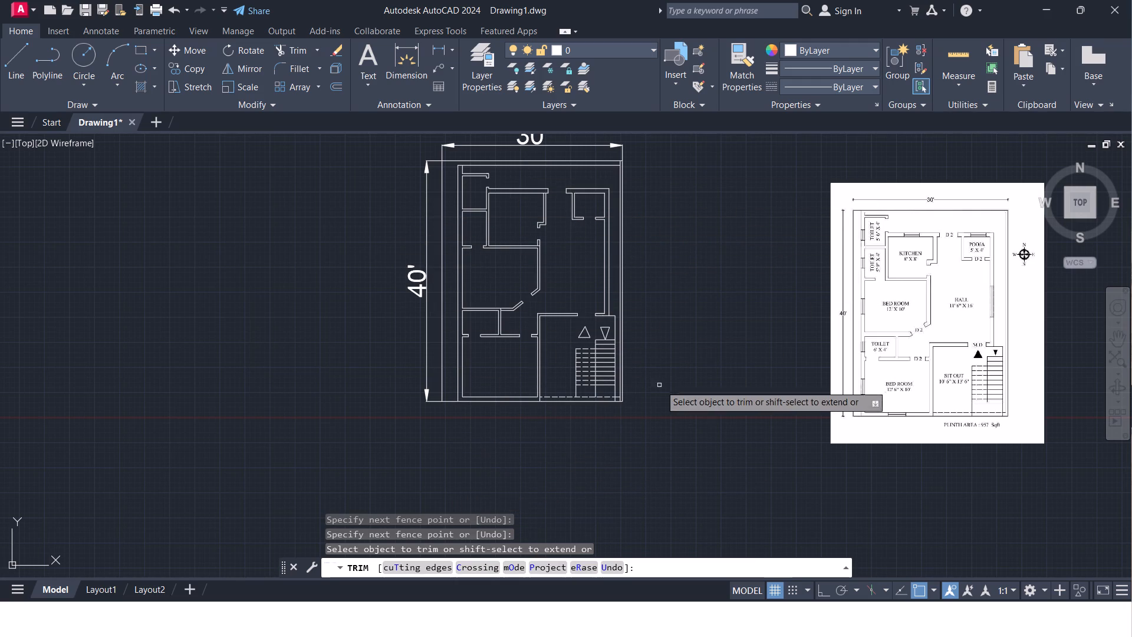
middle_click_drag(664, 385, 616, 422)
scroll(616, 422, "up", 1)
scroll(608, 410, "down", 1)
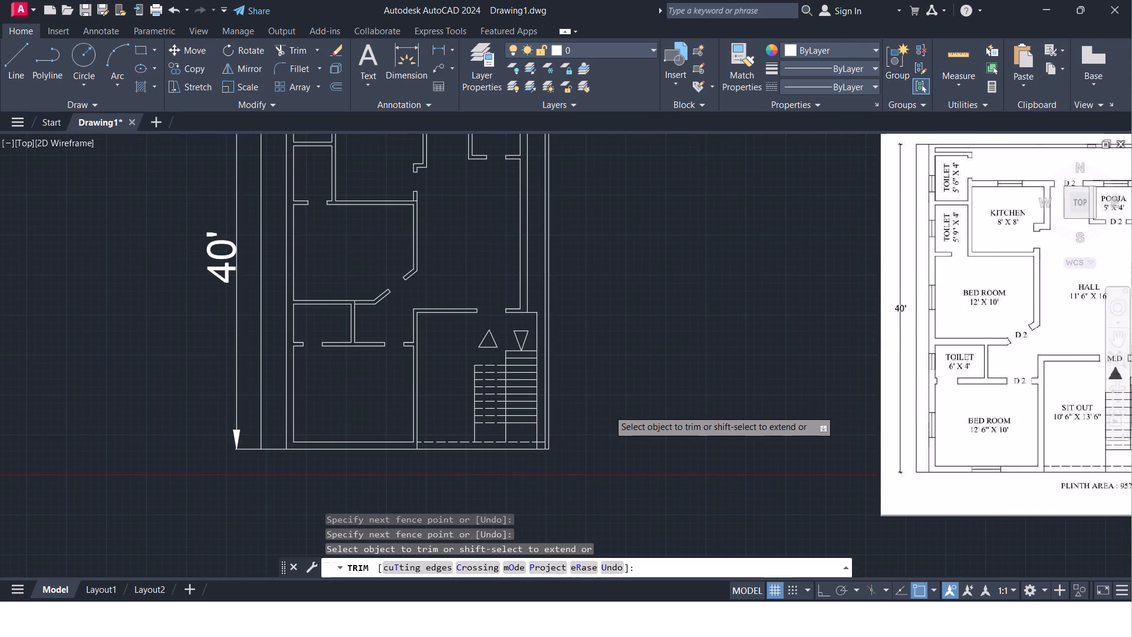
middle_click_drag(616, 397, 492, 397)
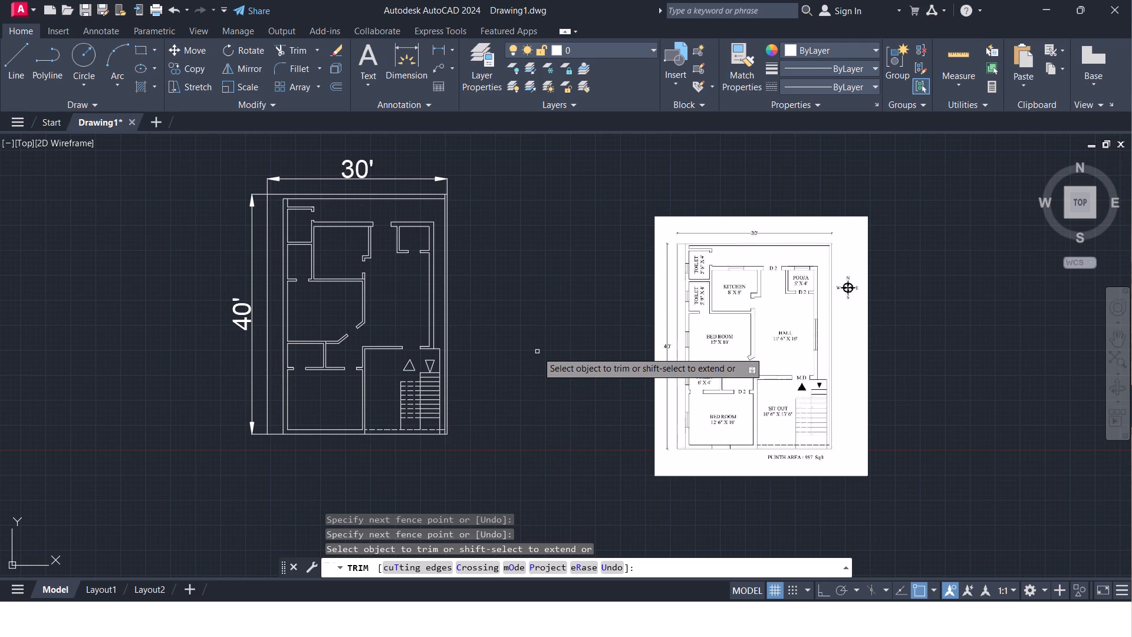
key("Escape")
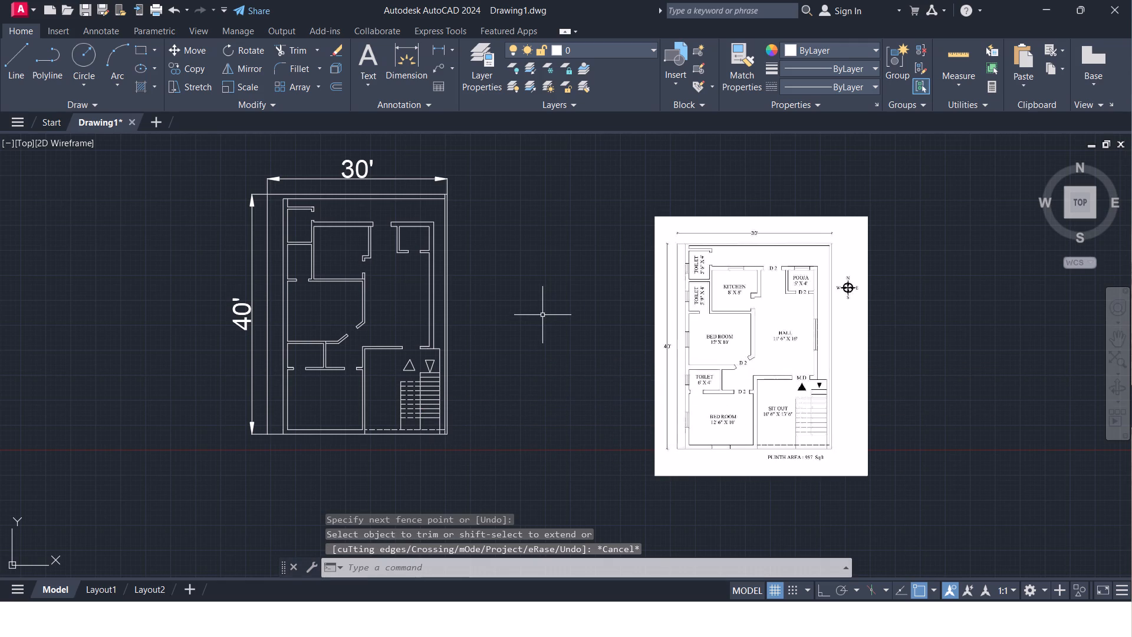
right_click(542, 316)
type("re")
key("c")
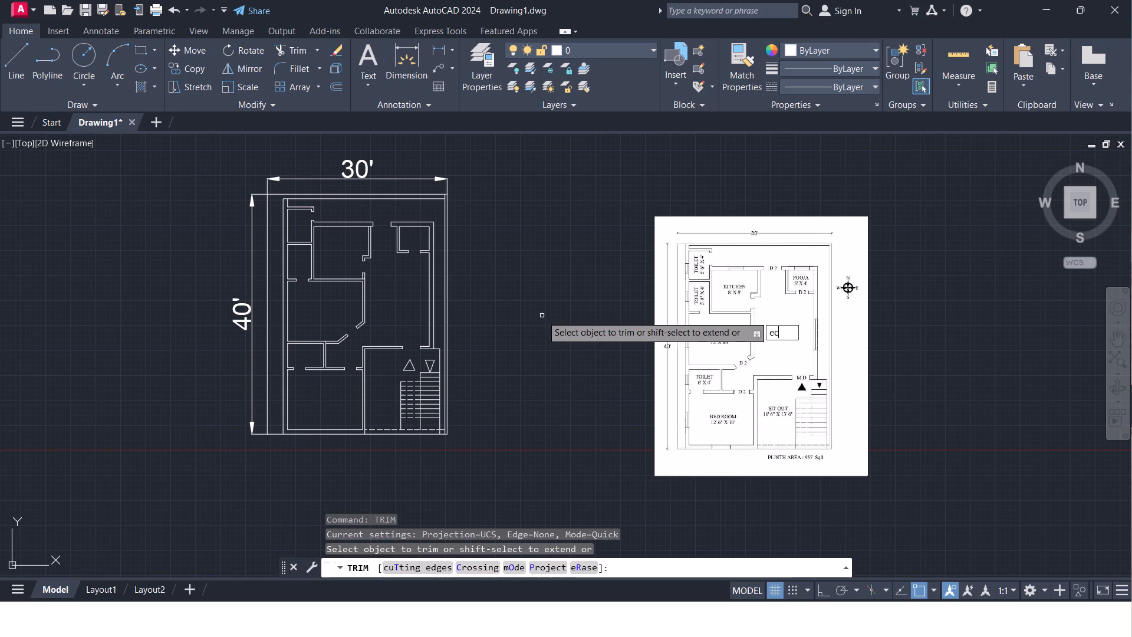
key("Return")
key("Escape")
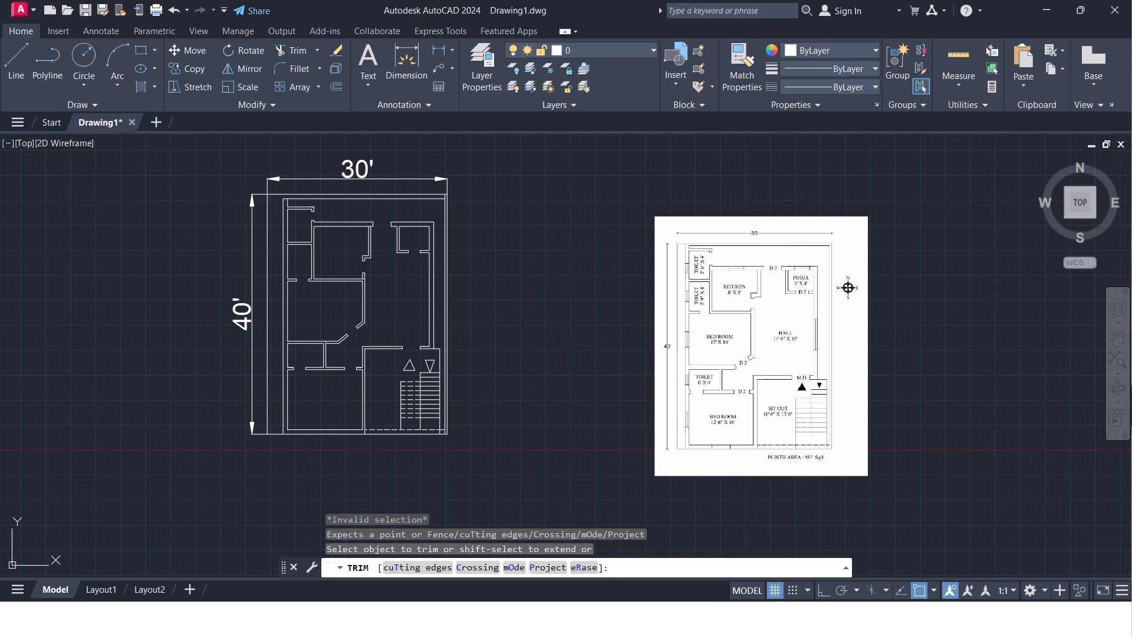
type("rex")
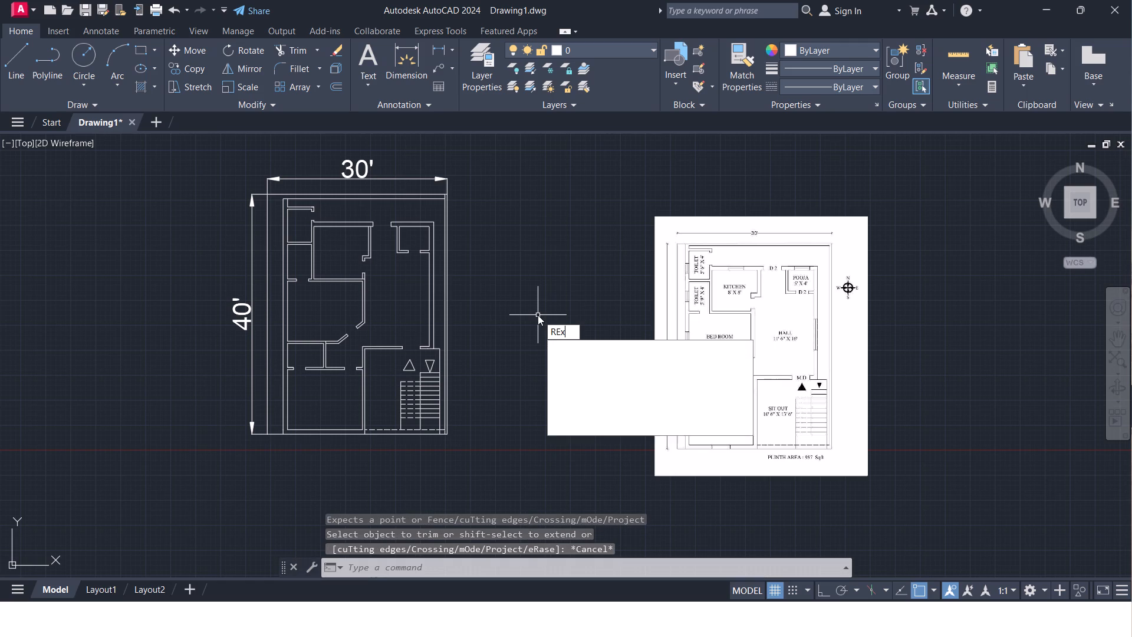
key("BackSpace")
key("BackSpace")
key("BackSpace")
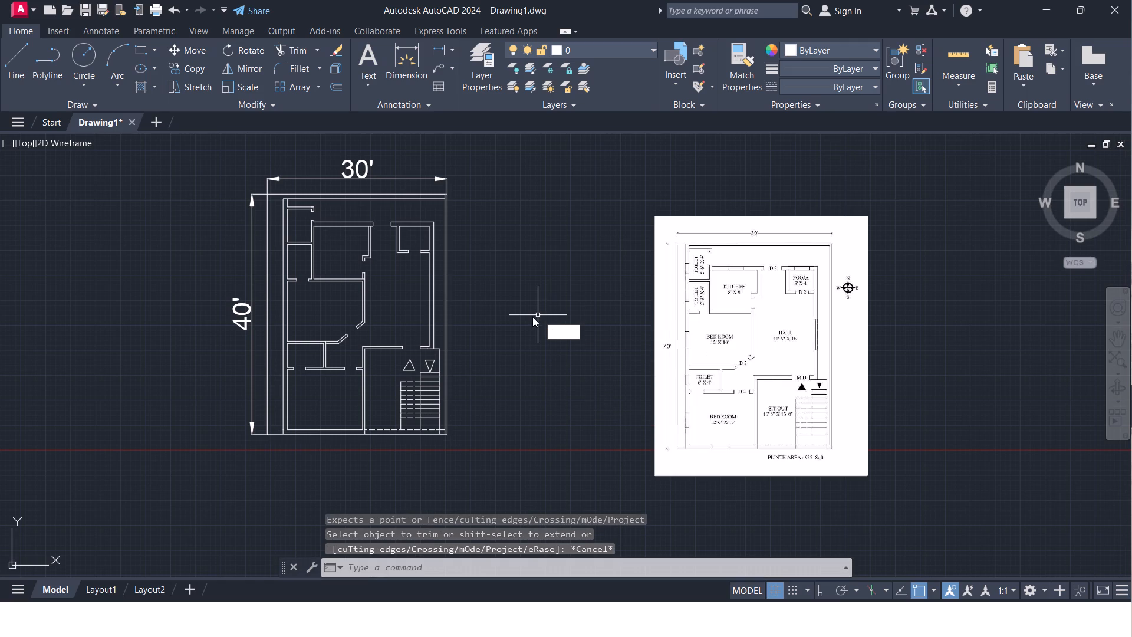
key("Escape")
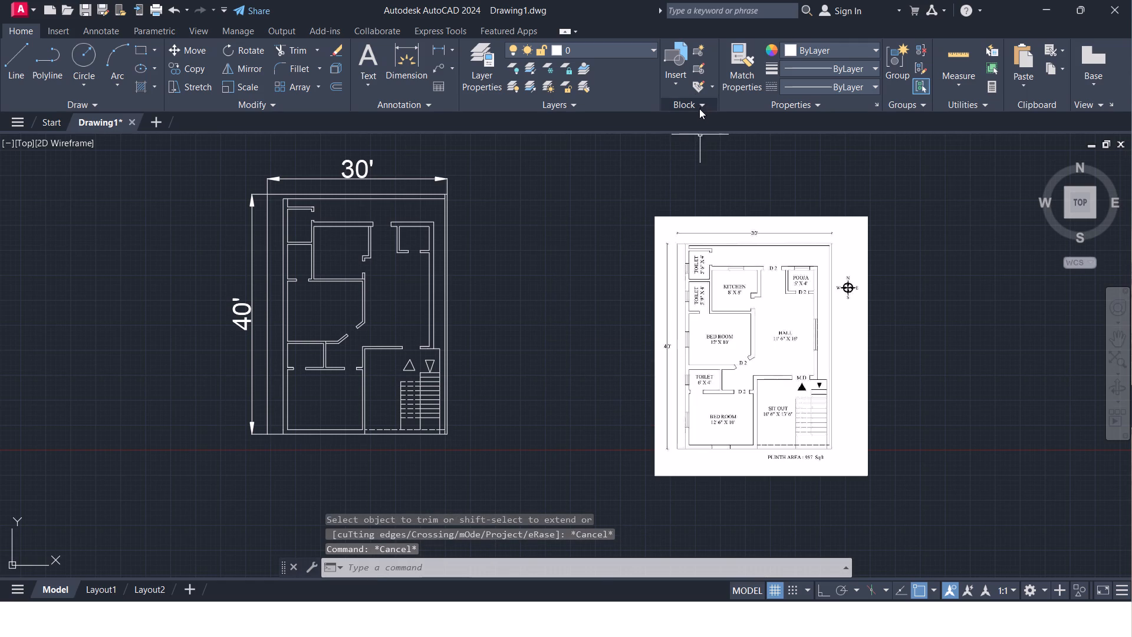
Insert the windowcc1 block from the recent blocks, picking an insertion point between the plan and the reference image.
left_click(700, 107)
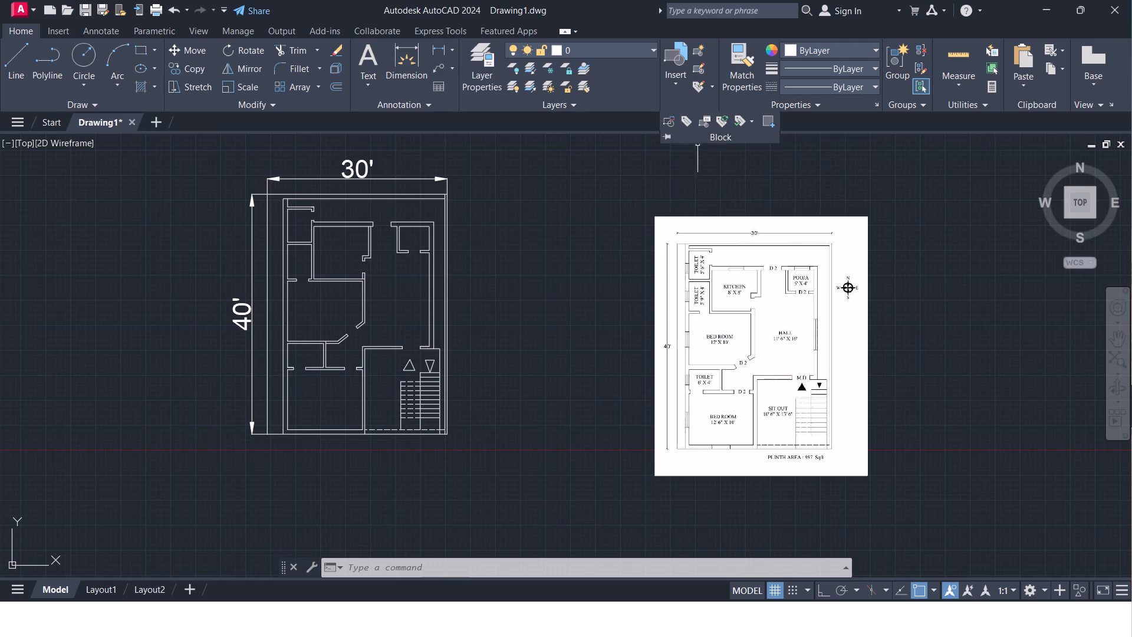
left_click(679, 196)
left_click(684, 77)
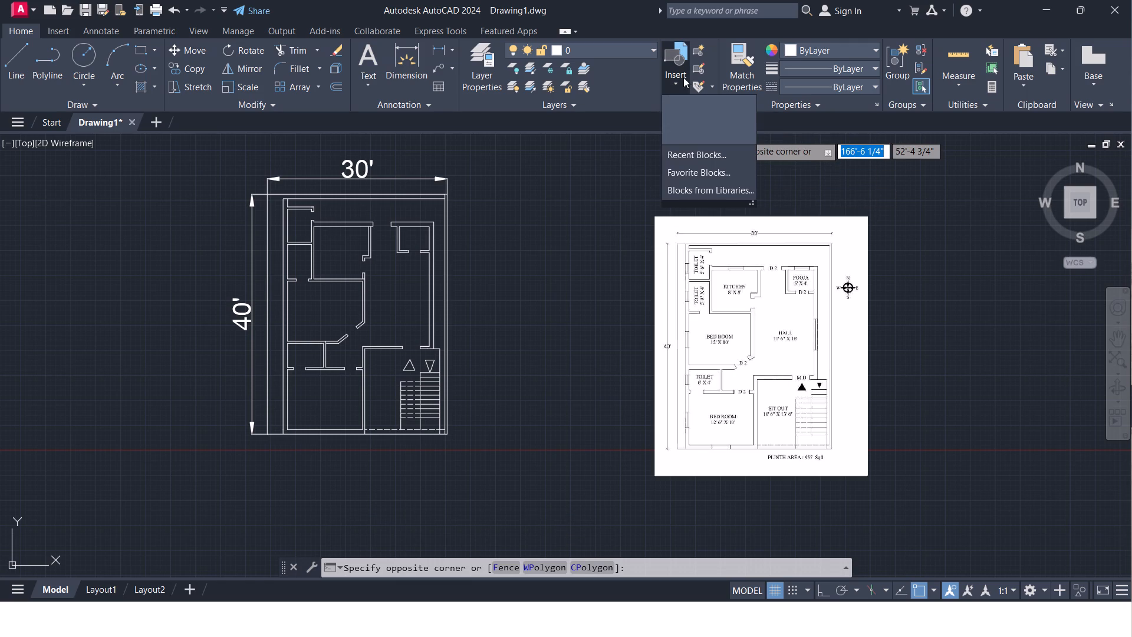
left_click(712, 153)
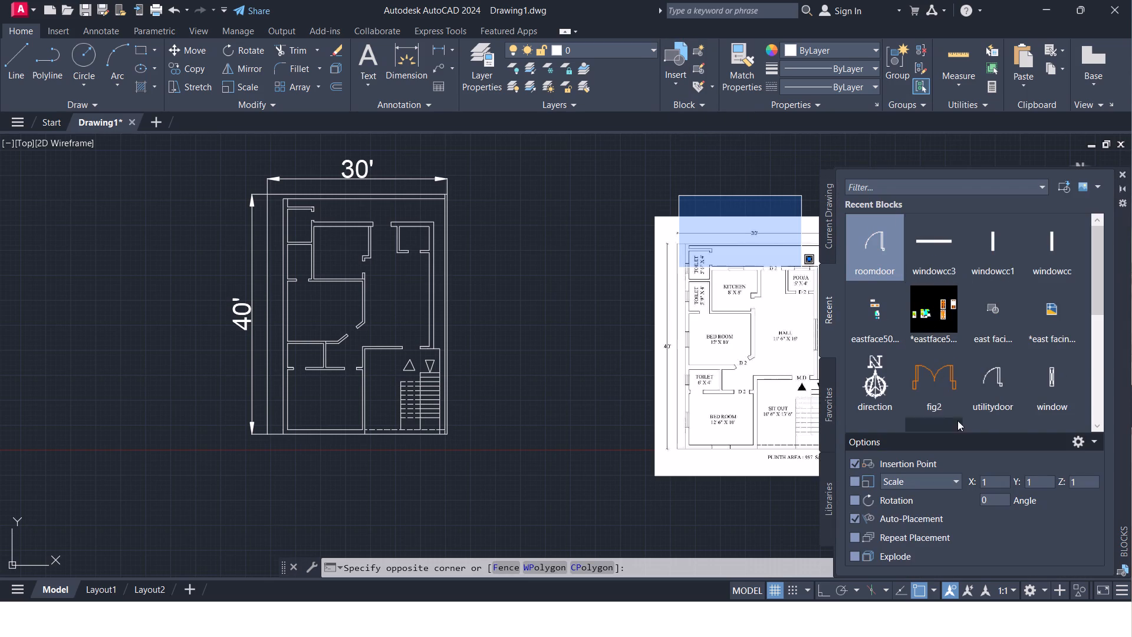
scroll(997, 374, "down", 2)
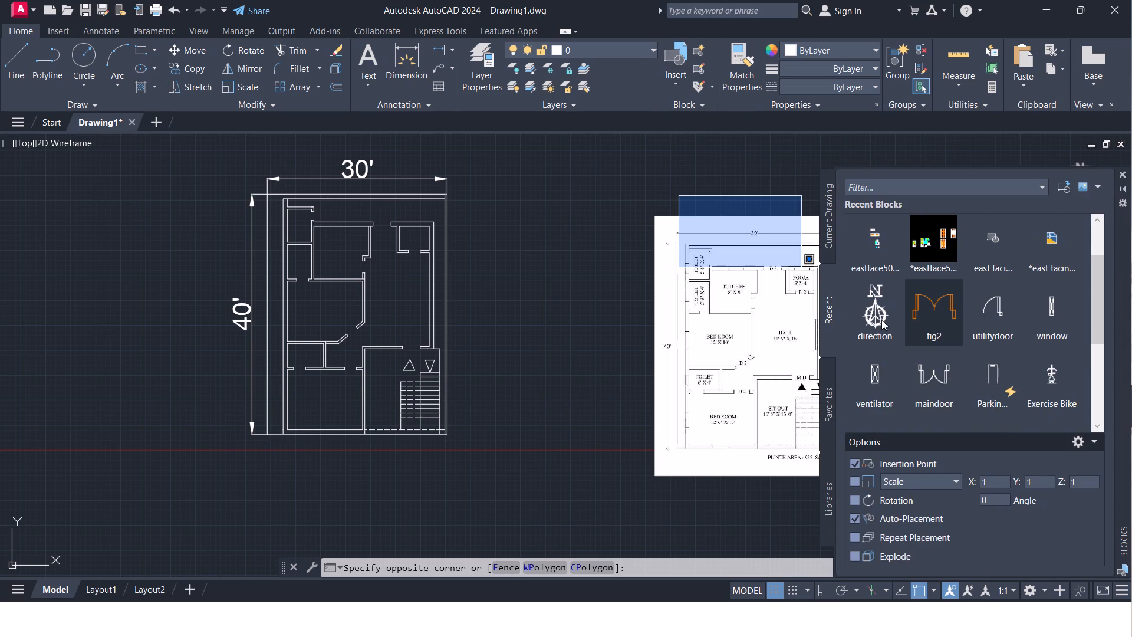
scroll(880, 322, "down", 7)
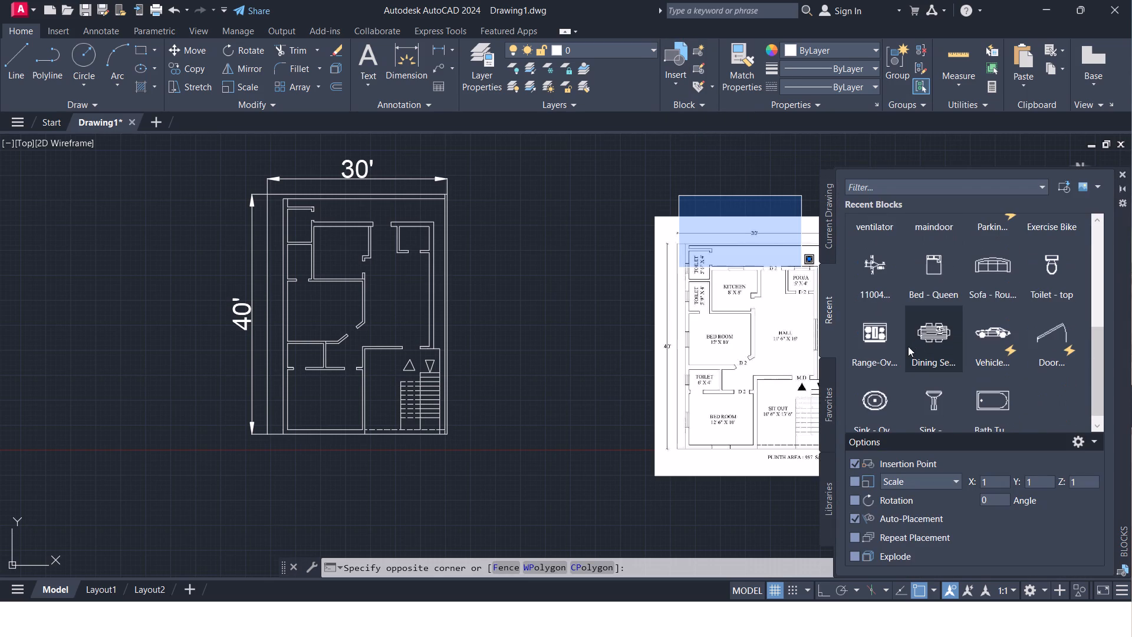
scroll(908, 346, "down", 1)
scroll(936, 380, "up", 10)
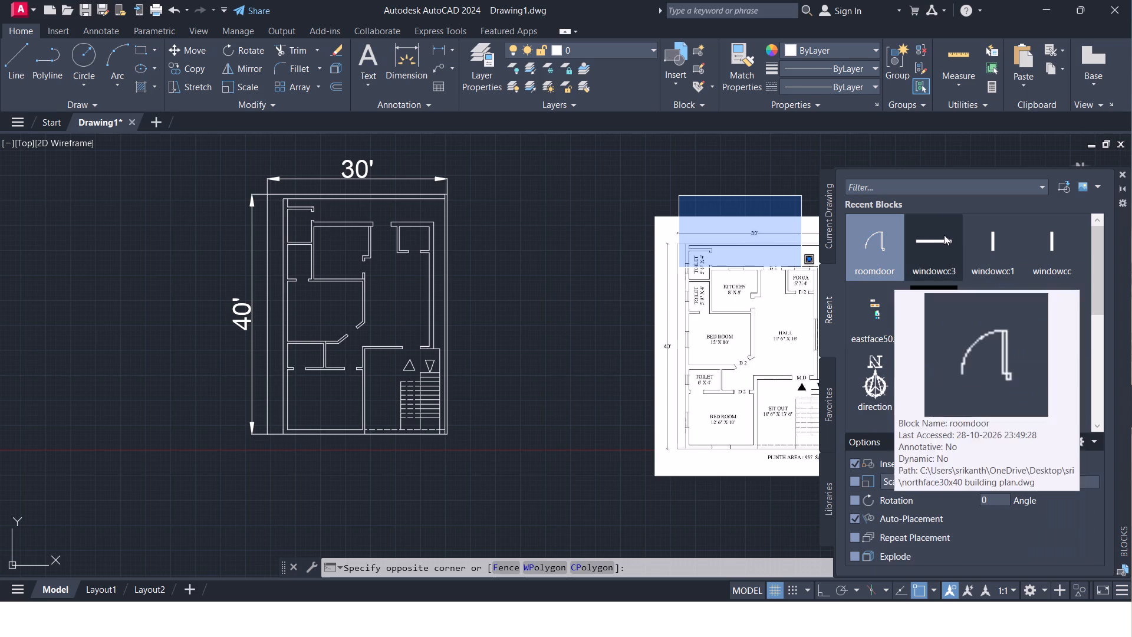
left_click(995, 239)
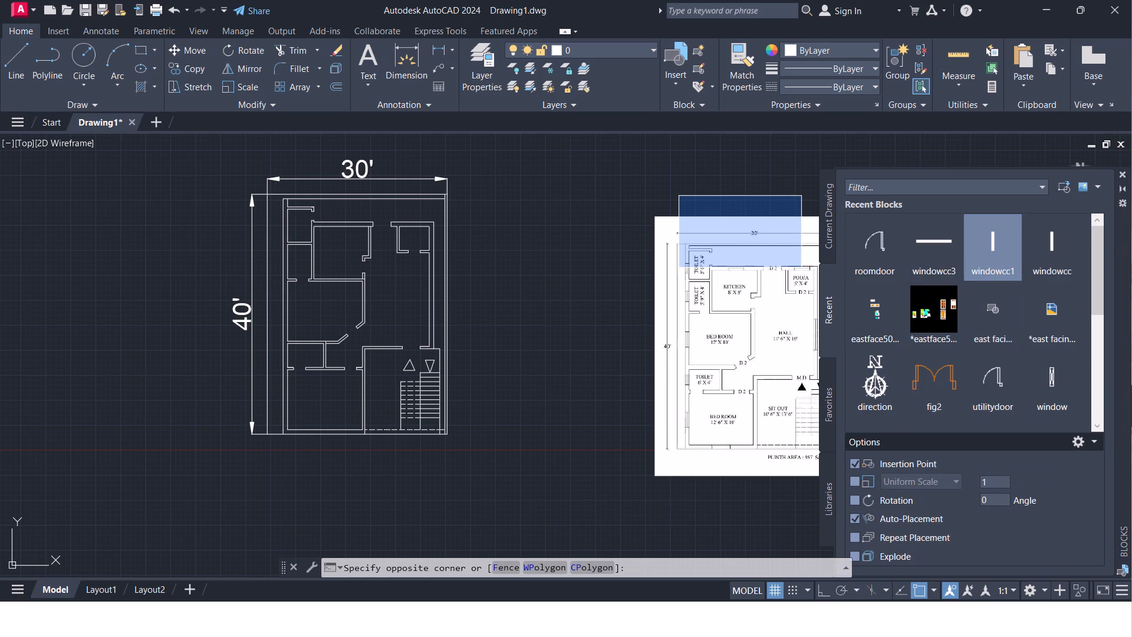
left_click(497, 314)
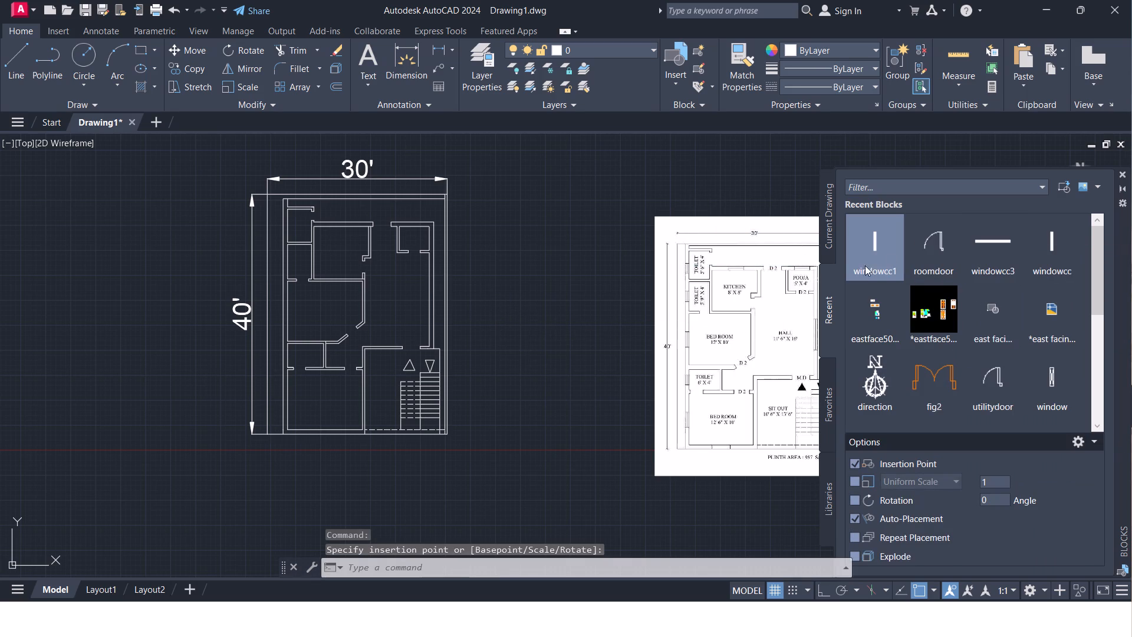
Insert the roomdoor block from the recent blocks, picking an insertion point just east of the plan.
left_click(939, 239)
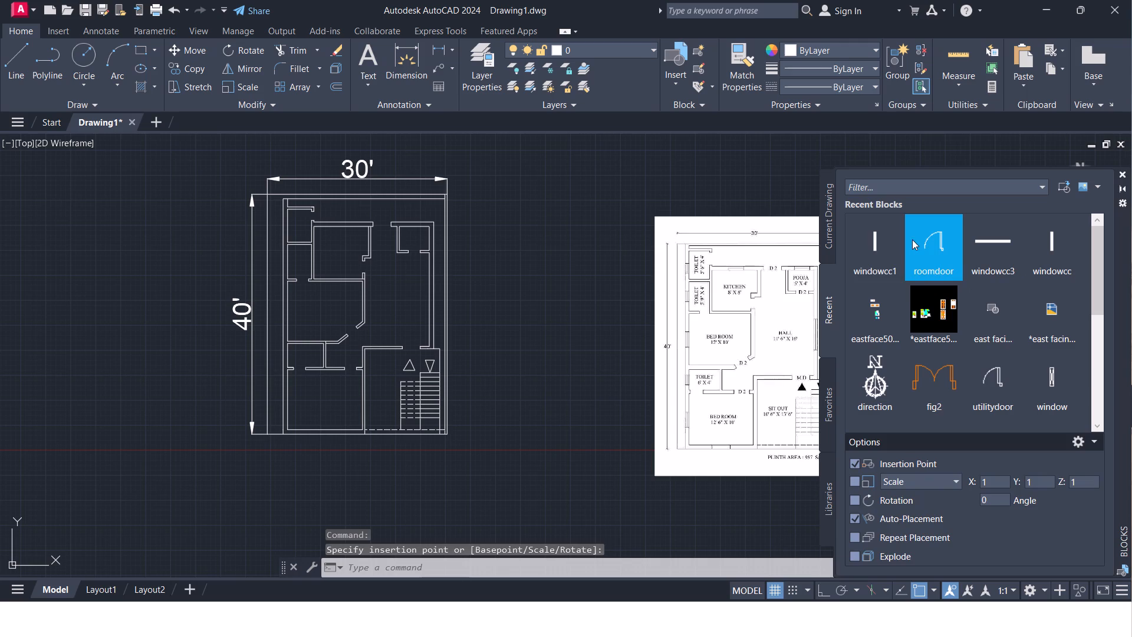
left_click(505, 274)
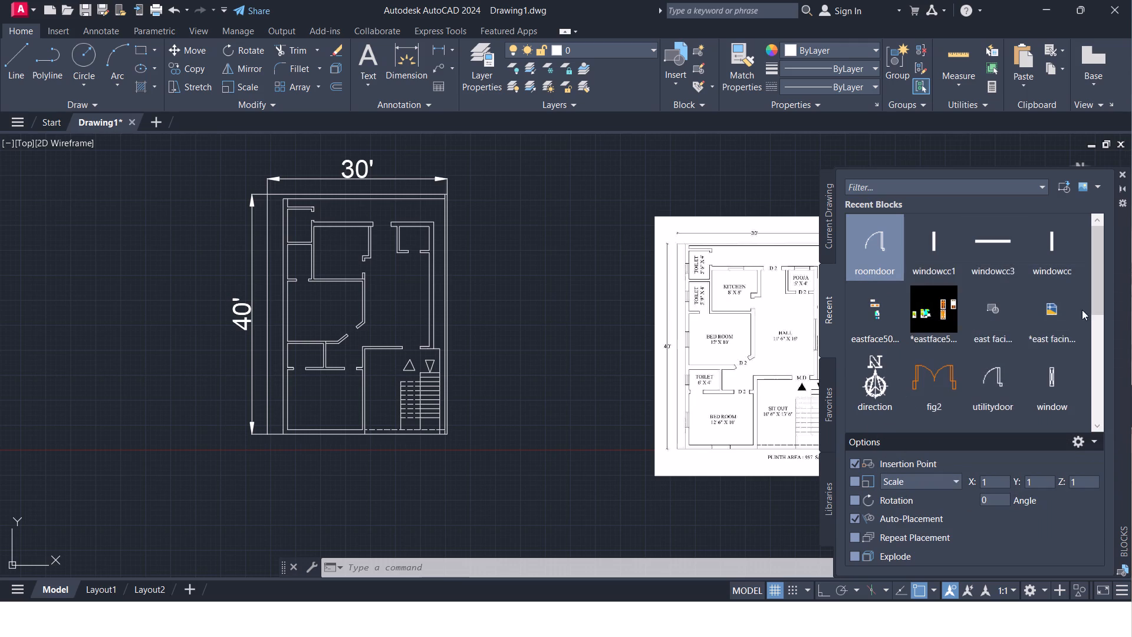
Insert the direction block from the recent blocks, picking a point east of the plan, and close the block library.
scroll(942, 321, "down", 2)
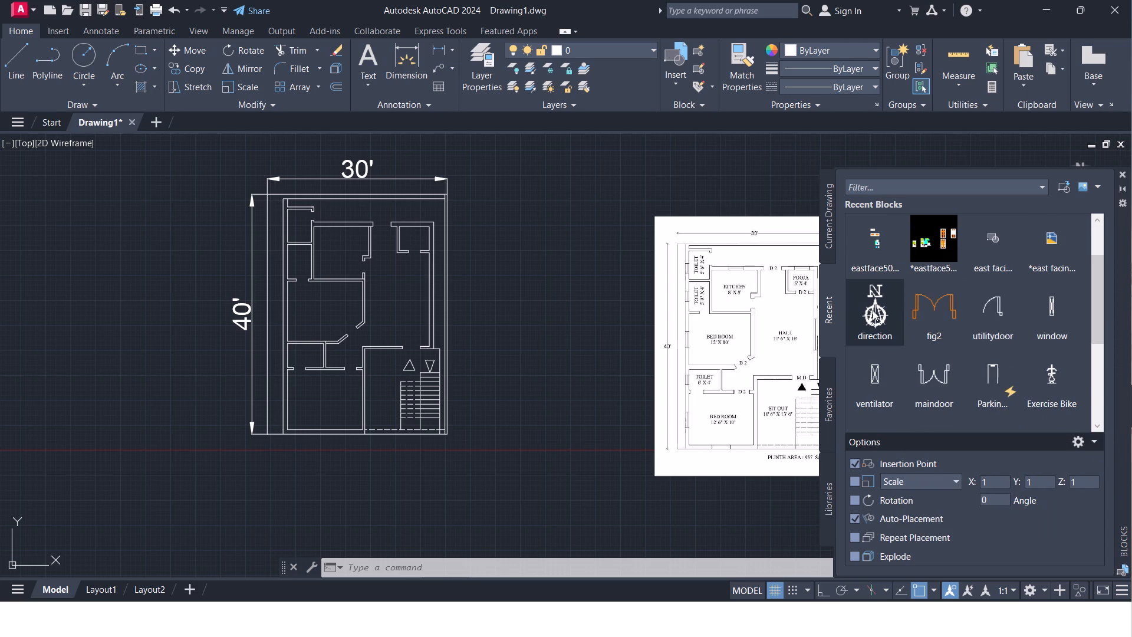
left_click(873, 311)
left_click(521, 318)
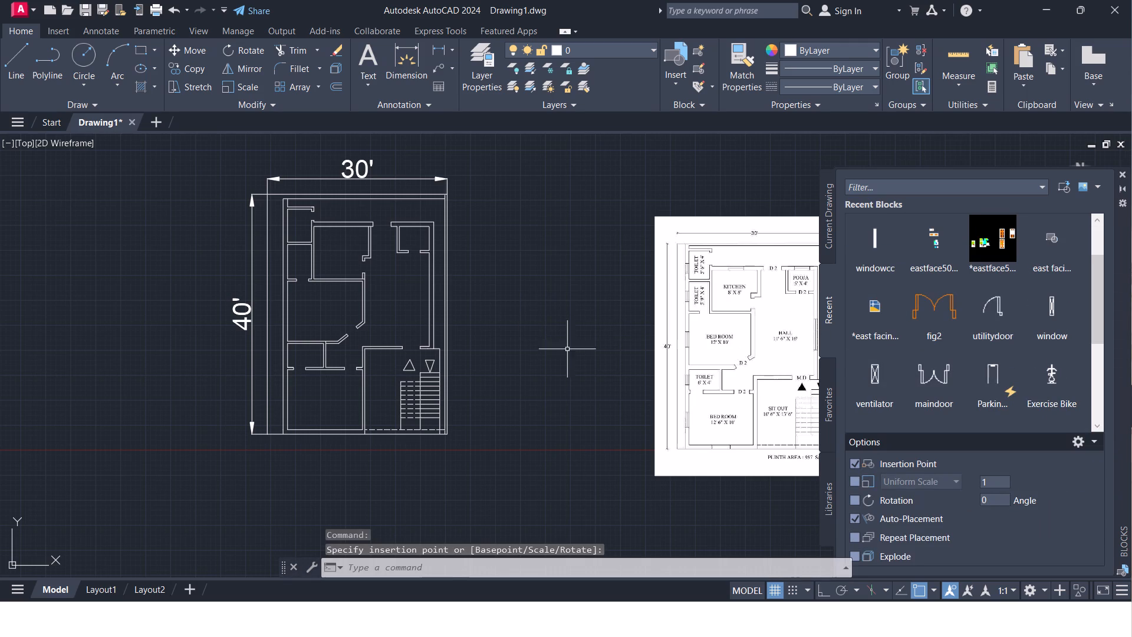
scroll(581, 342, "down", 1)
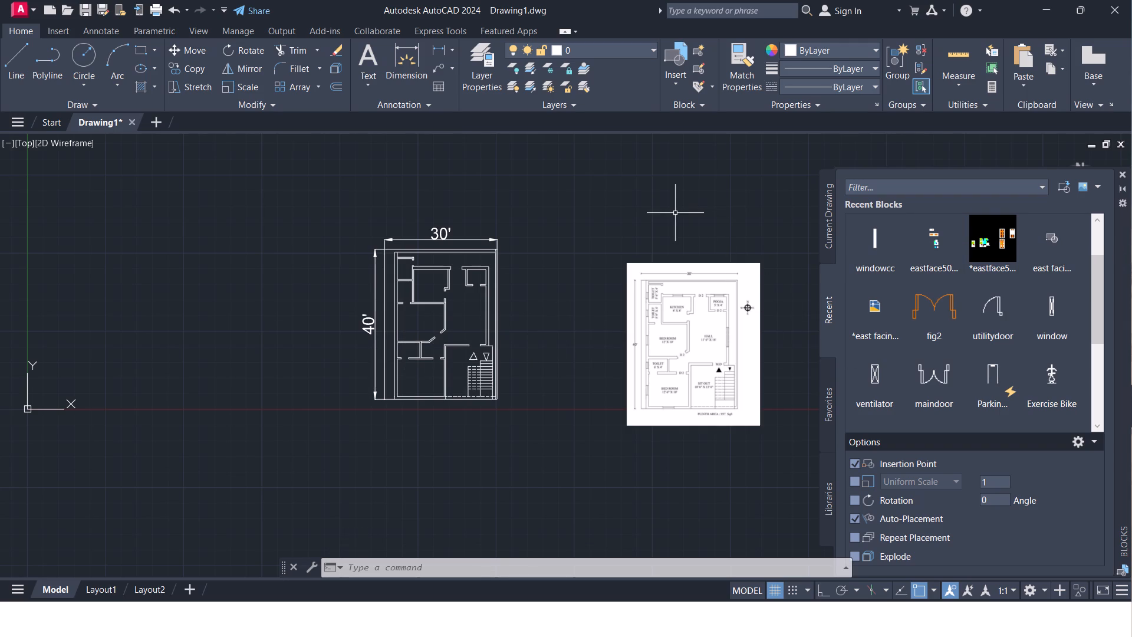
left_click(1121, 172)
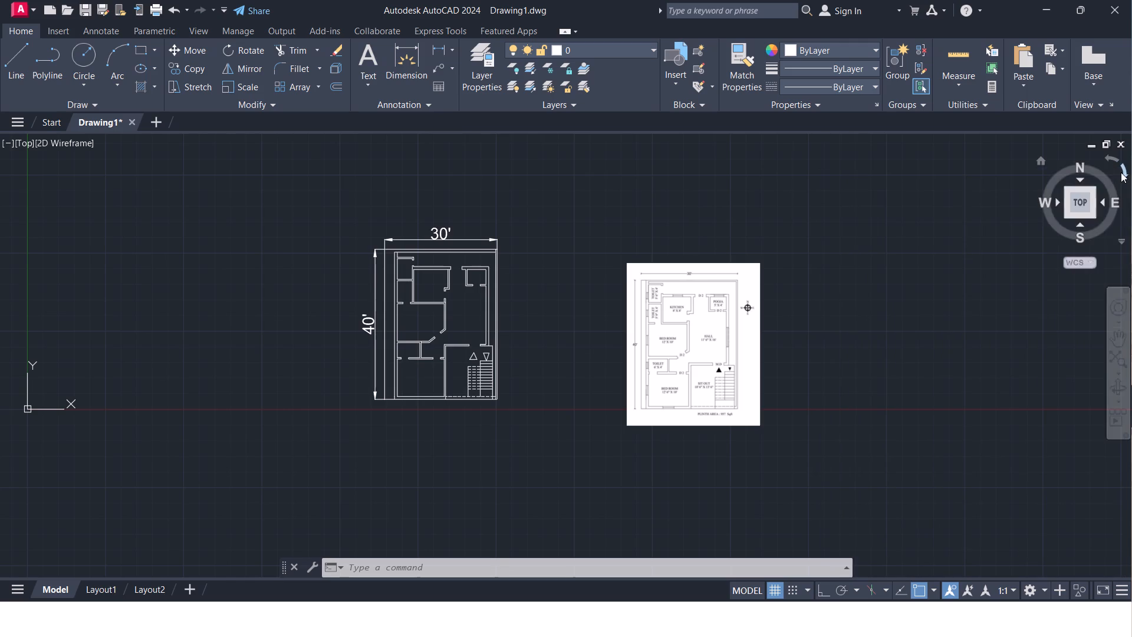
Move the direction block from the far northeast to the gap between the plan and the reference image, near their top edges.
scroll(0, 360, "down", 2)
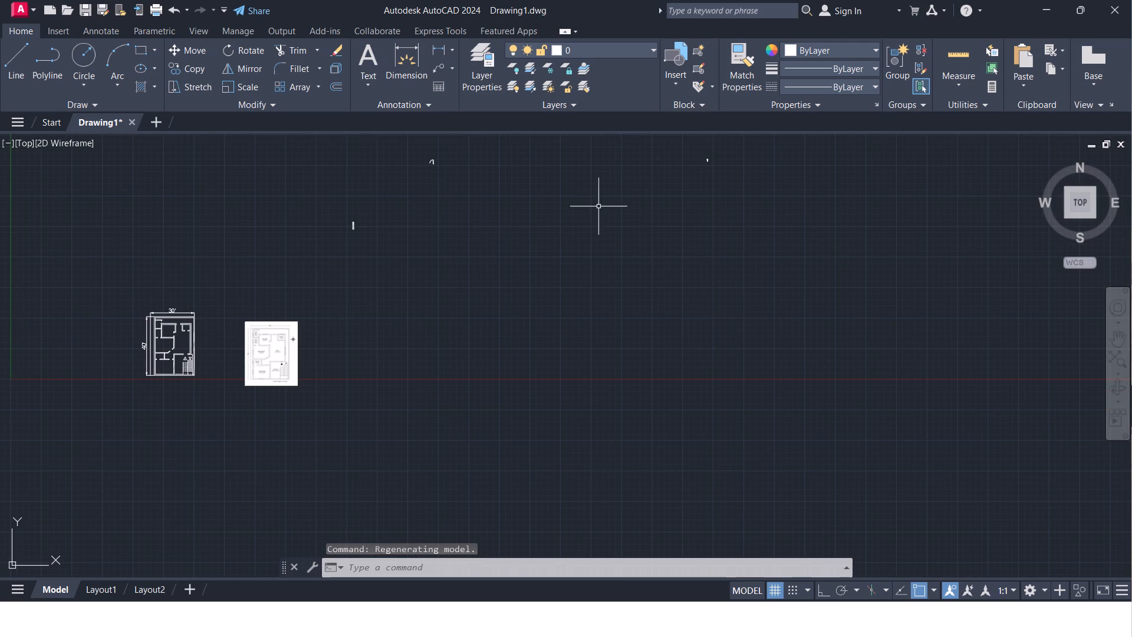
middle_click_drag(598, 206, 614, 281)
scroll(706, 268, "up", 1)
left_click(762, 232)
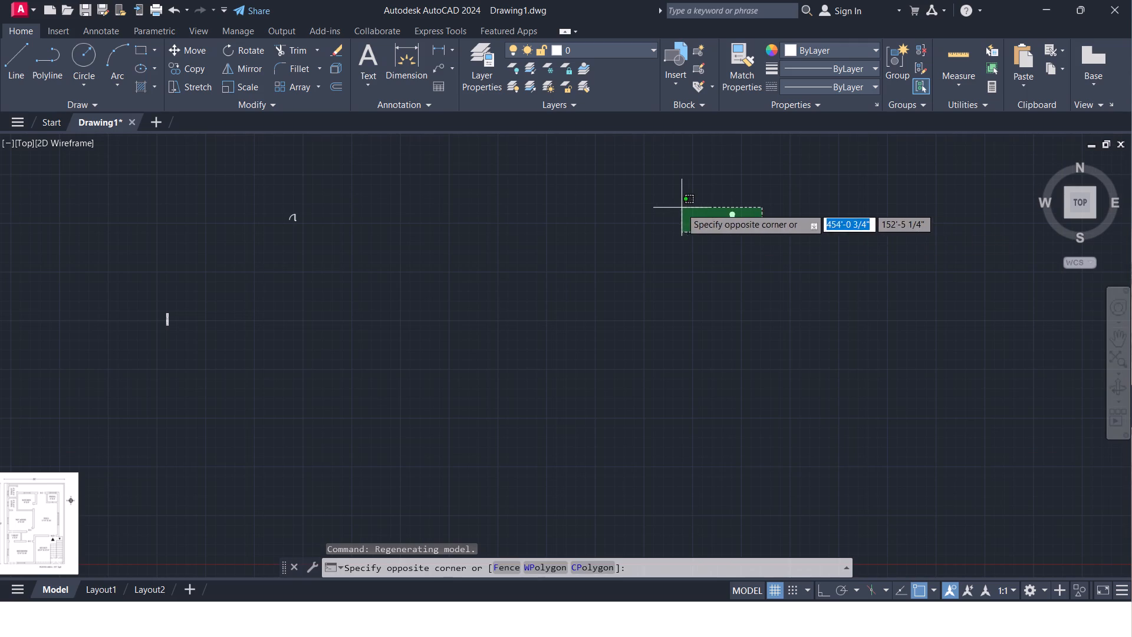
left_click(676, 207)
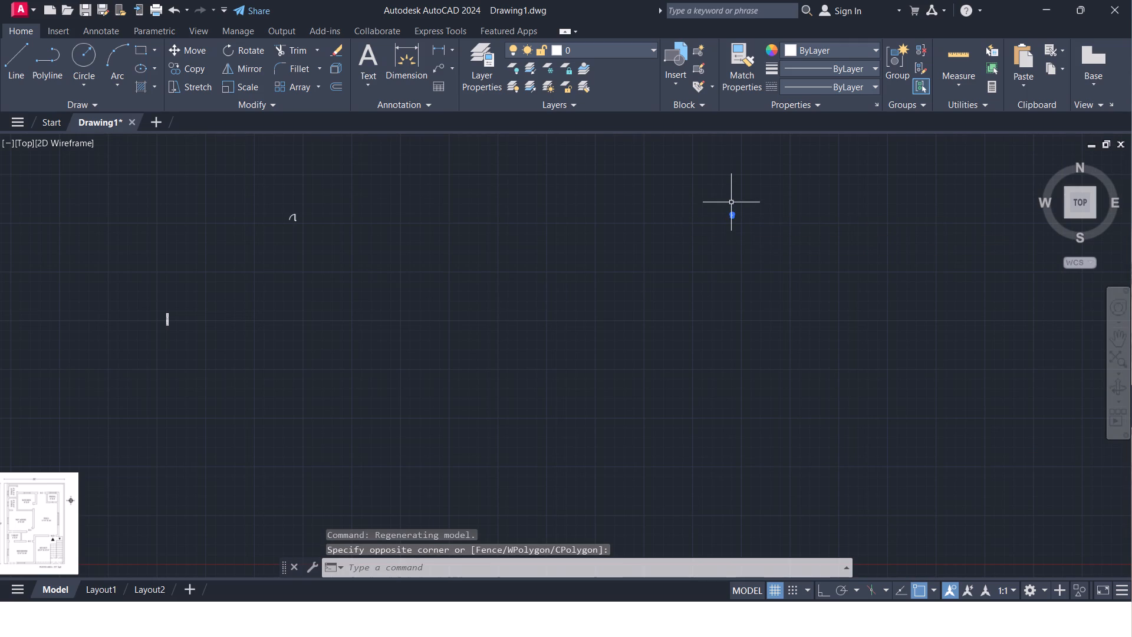
key("m")
key("Return")
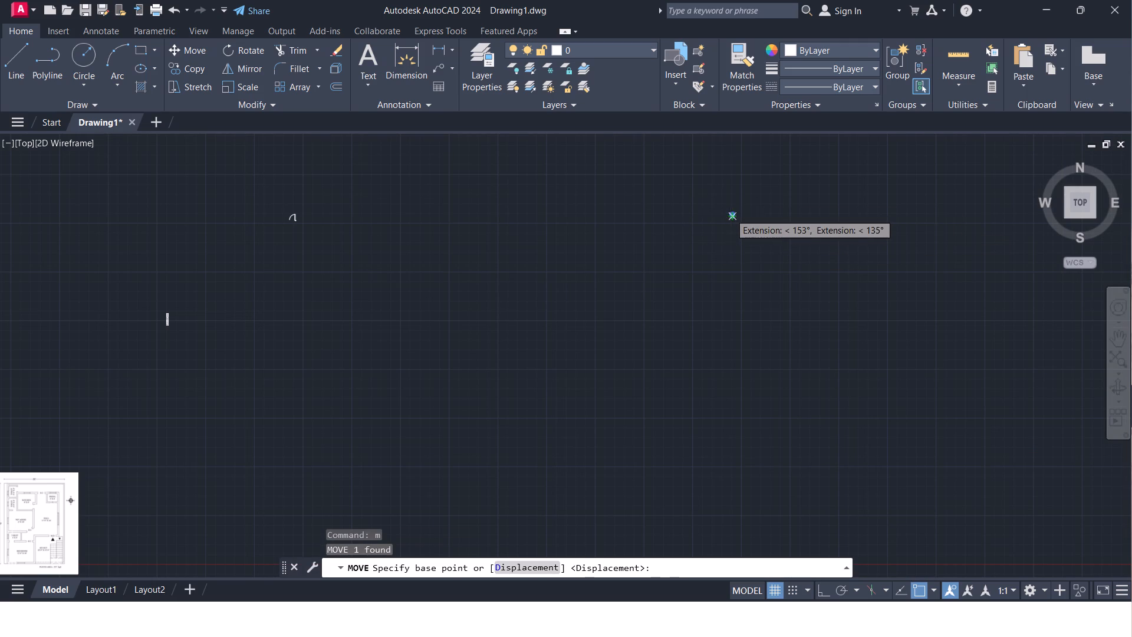
left_click(730, 214)
middle_click_drag(103, 345, 562, 297)
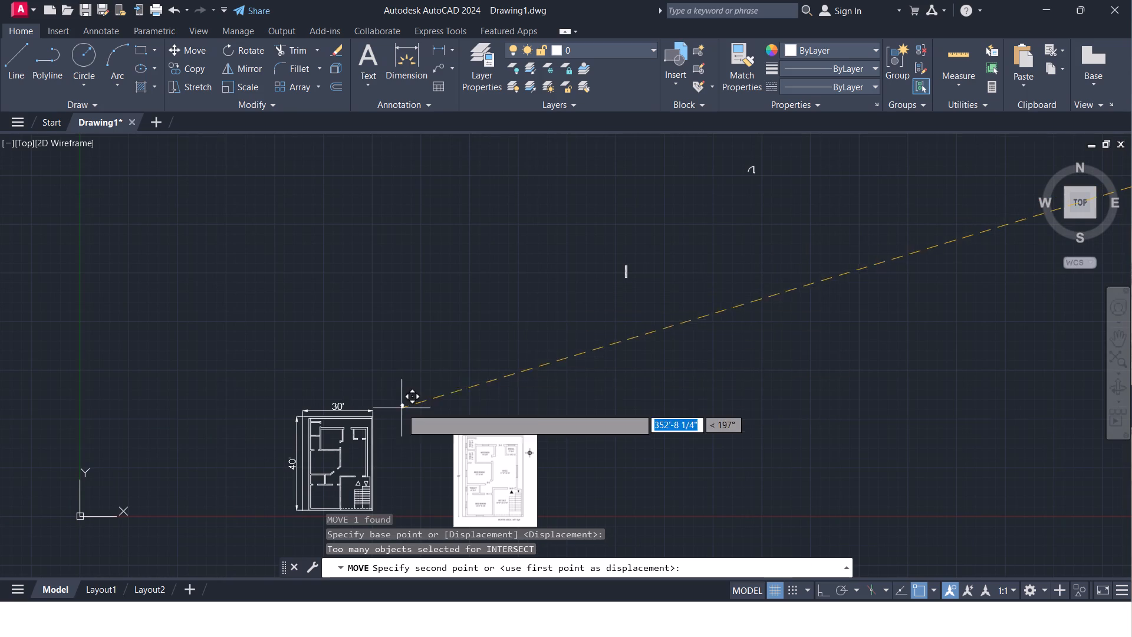
left_click(424, 410)
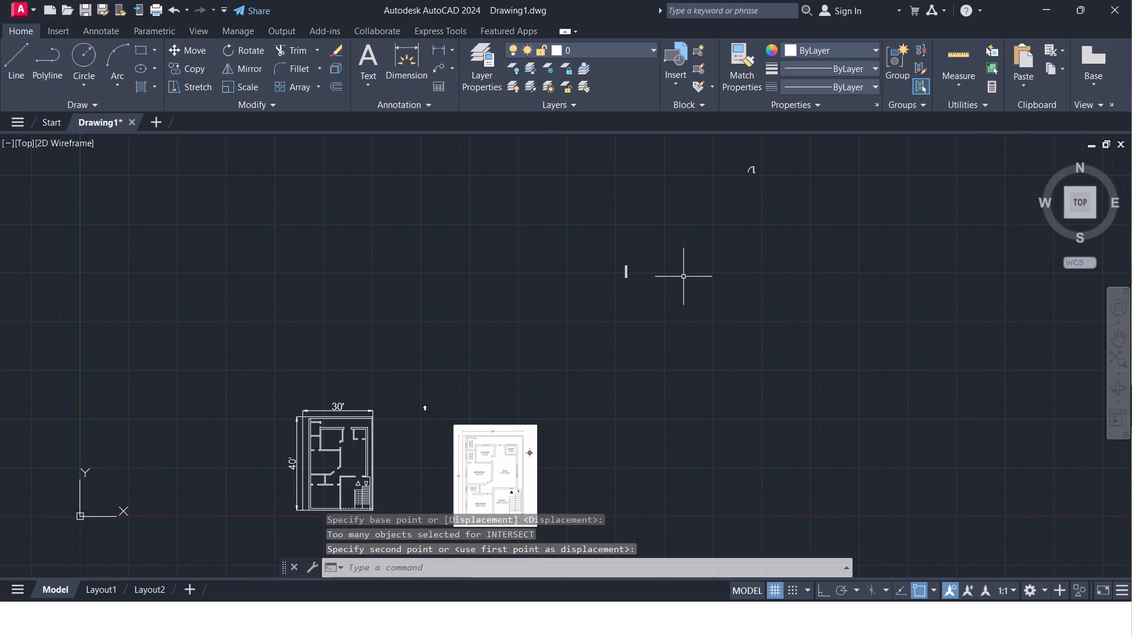
Move the window block into the gap between the plan and the reference image, just below the direction block.
left_click(675, 271)
left_click(597, 262)
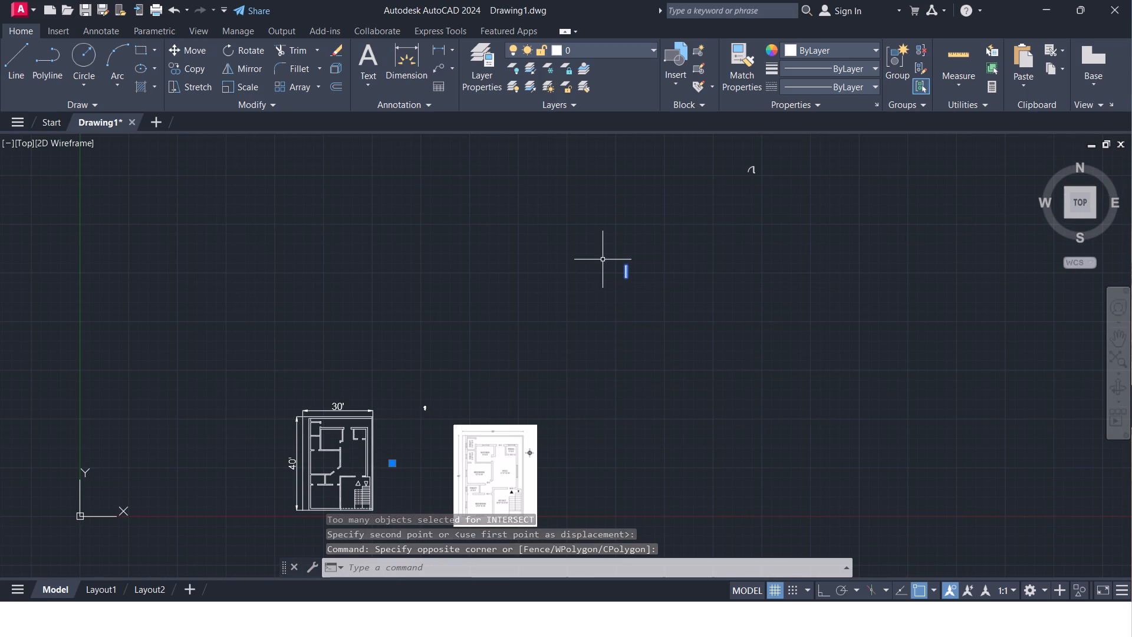
key("Escape")
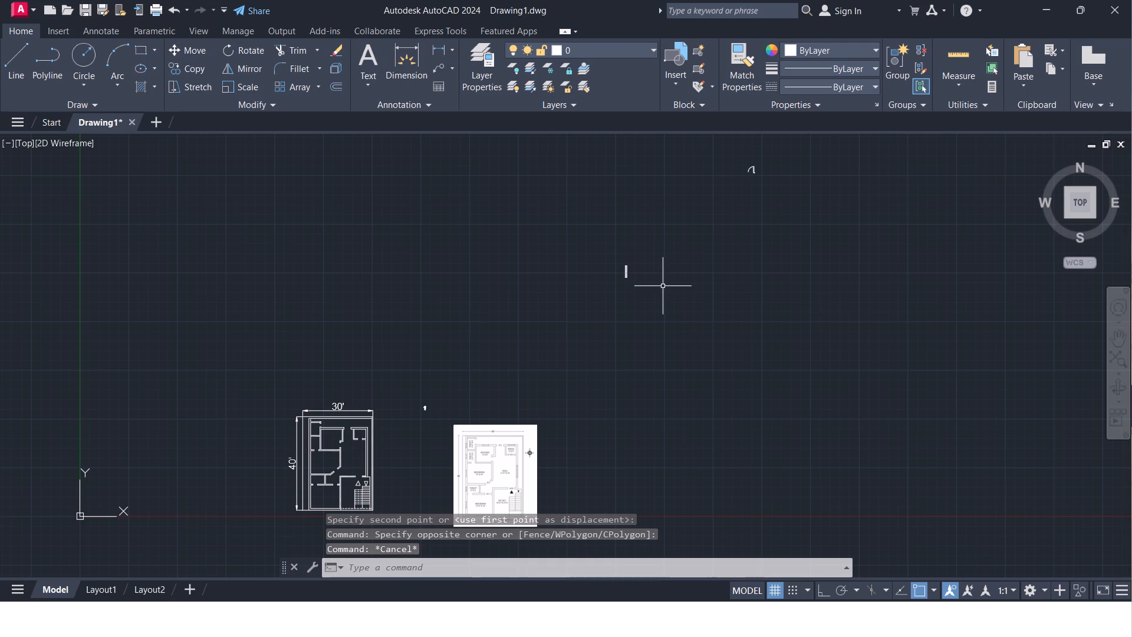
left_click(663, 287)
left_click(615, 250)
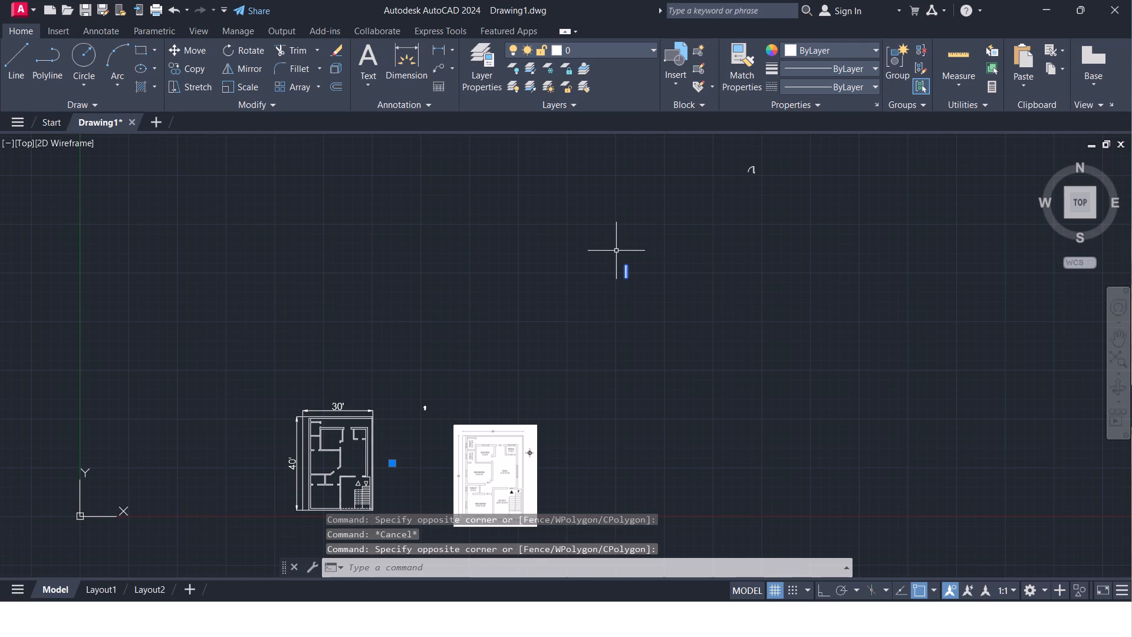
key("m")
key("Return")
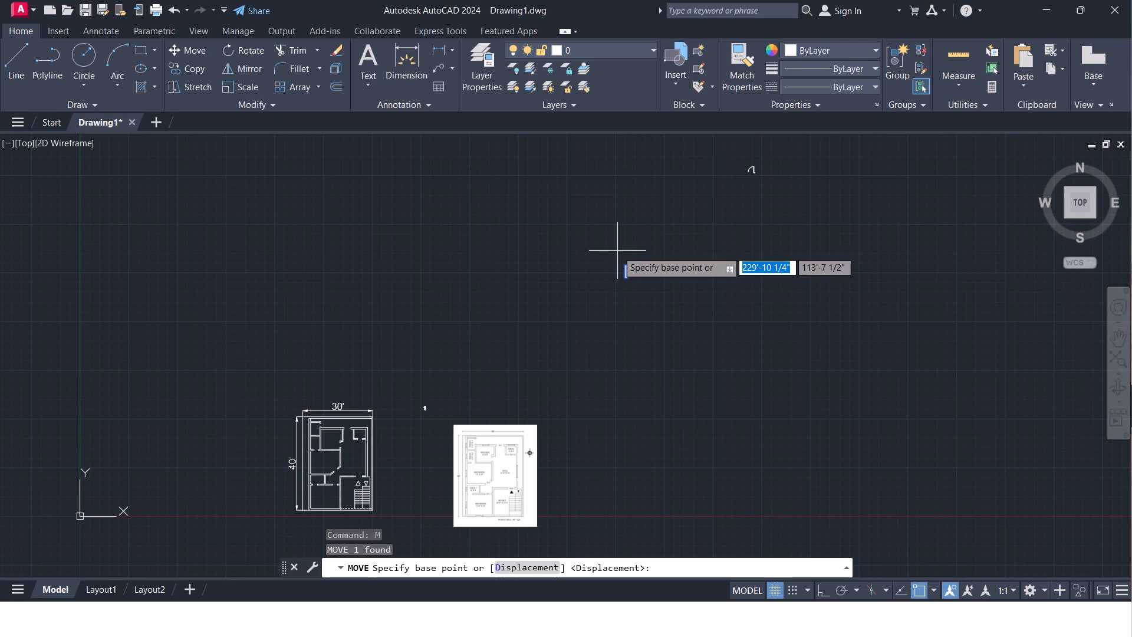
left_click(629, 270)
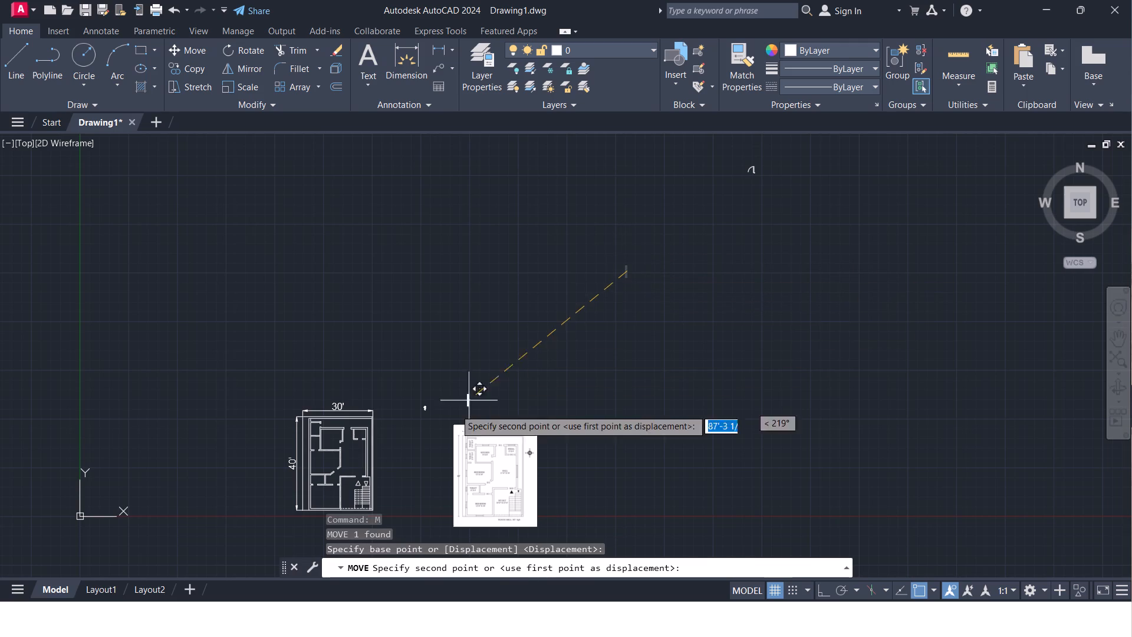
left_click(425, 432)
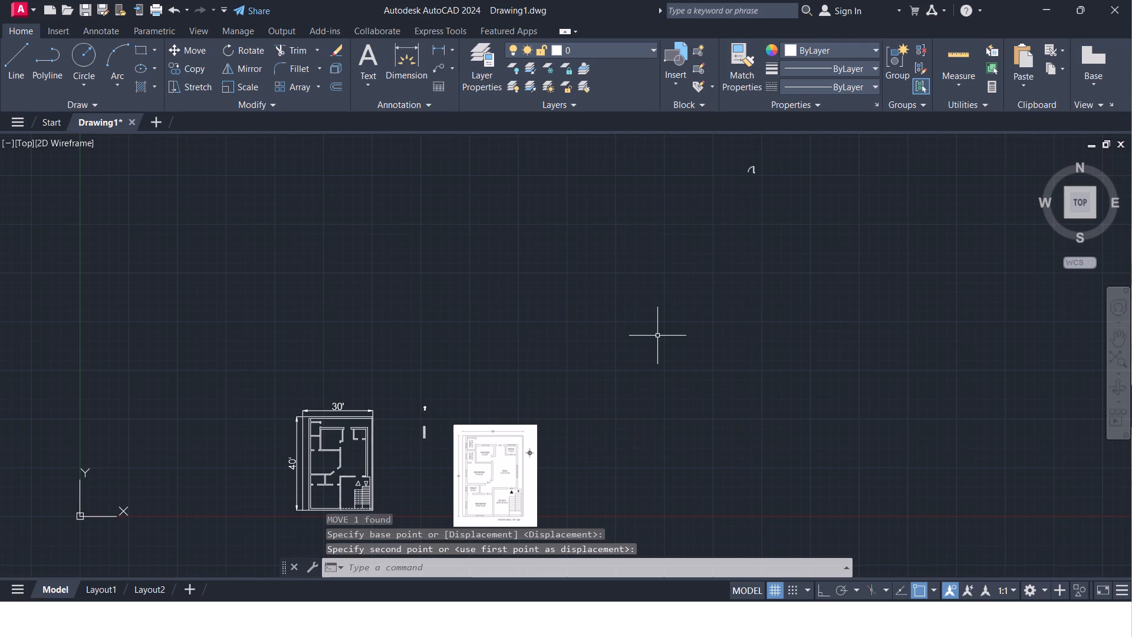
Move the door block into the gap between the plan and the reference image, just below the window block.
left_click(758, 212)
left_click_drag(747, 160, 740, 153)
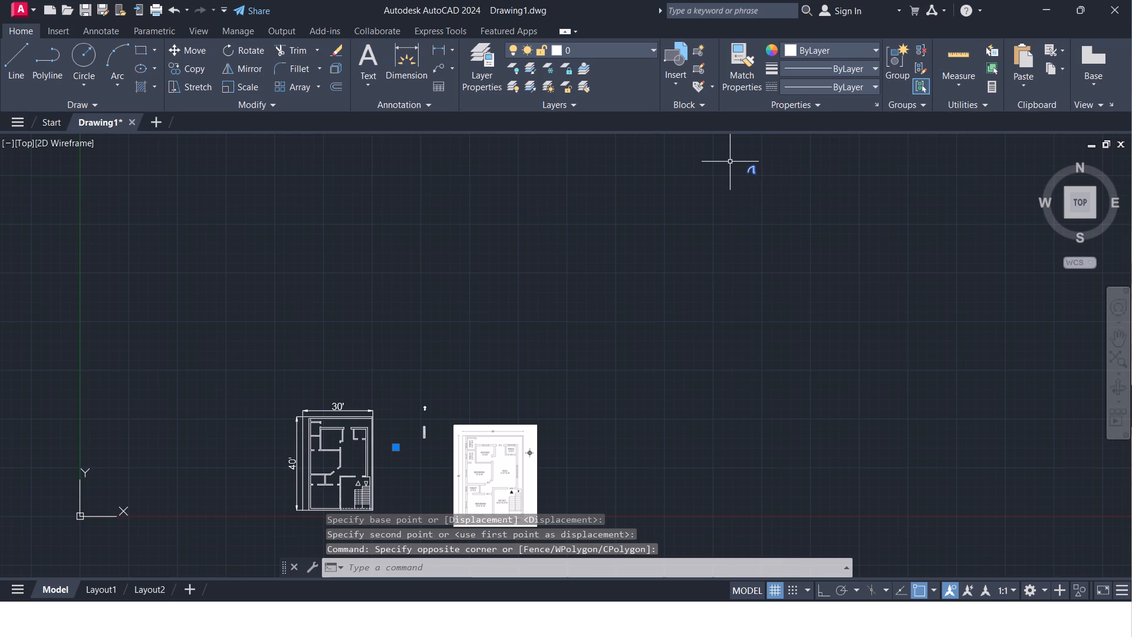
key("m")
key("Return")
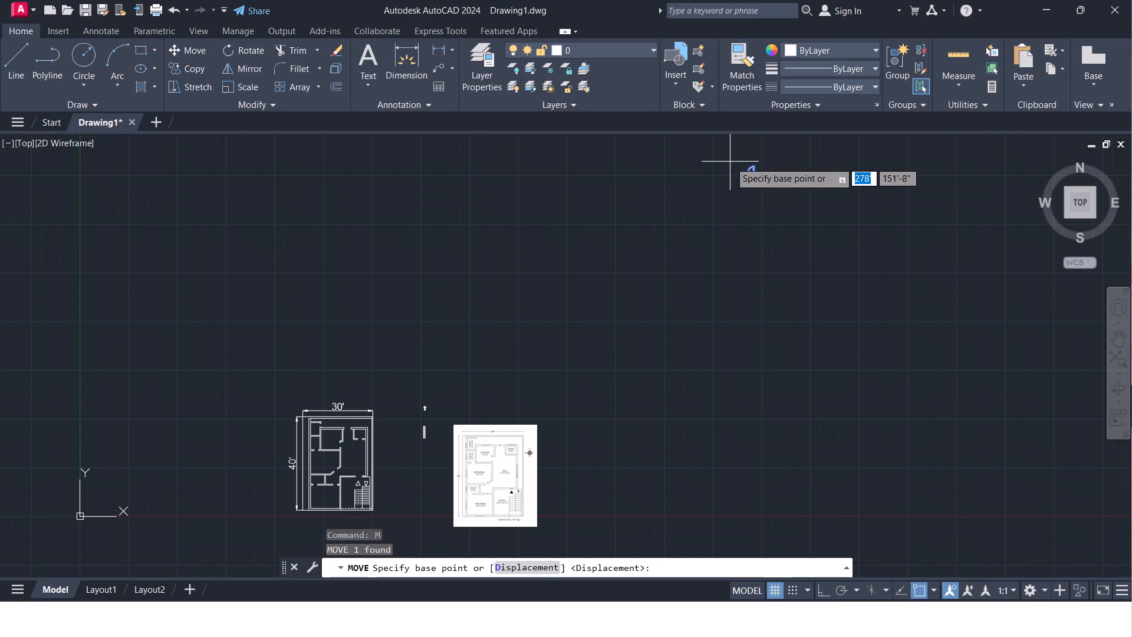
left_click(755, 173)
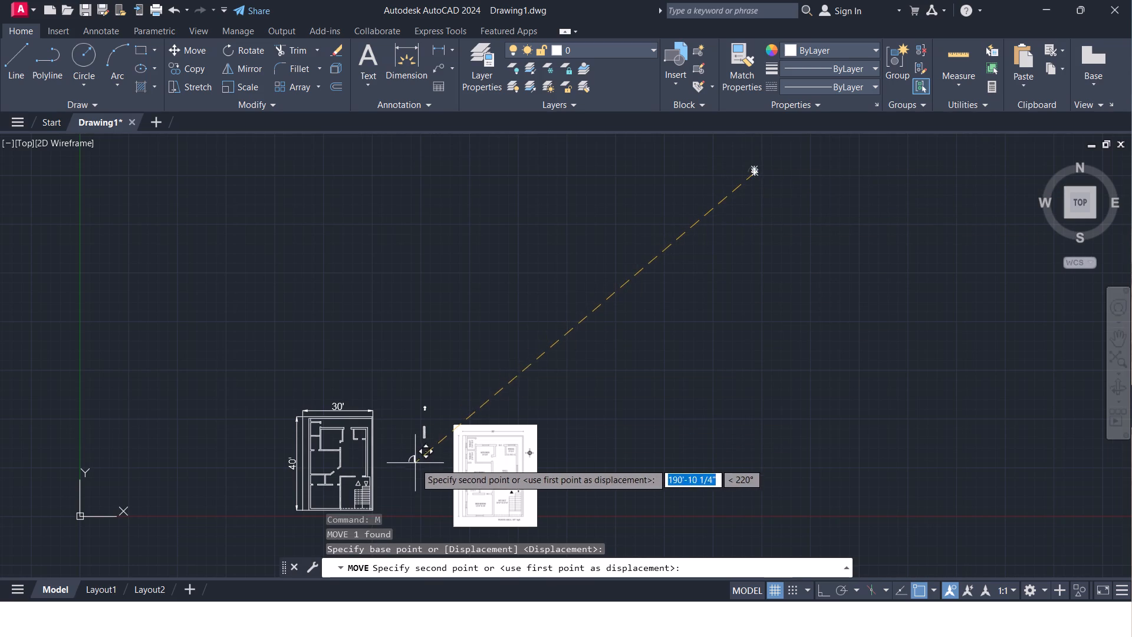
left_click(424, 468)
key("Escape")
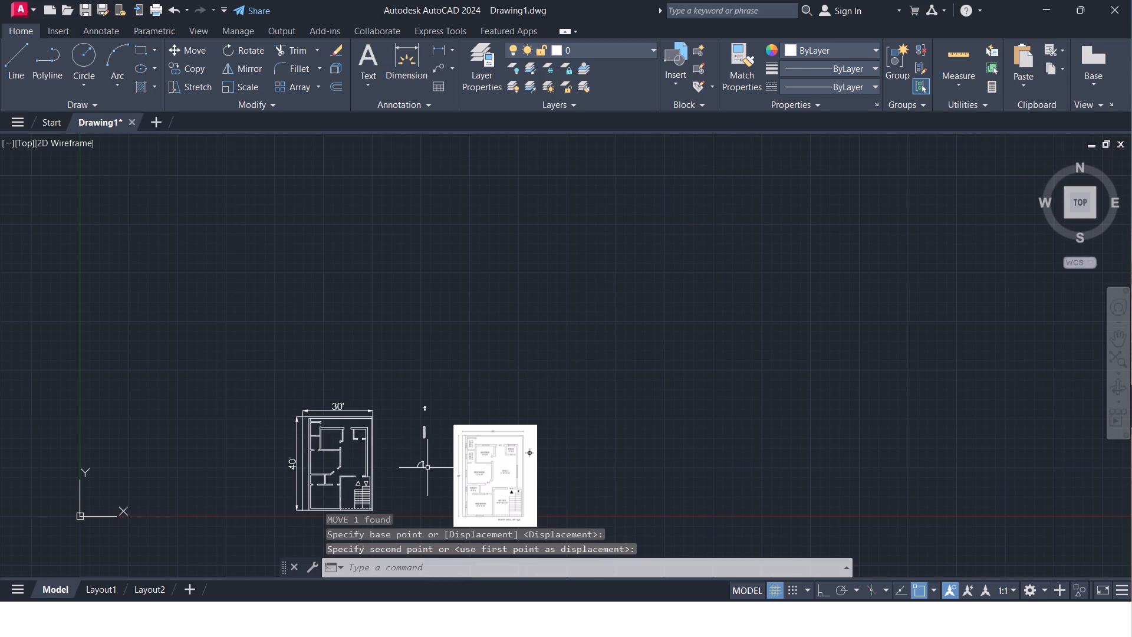
Delete the door block that sits between the plan and the reference image.
scroll(442, 468, "down", 1)
middle_click_drag(442, 468, 505, 369)
scroll(498, 384, "up", 3)
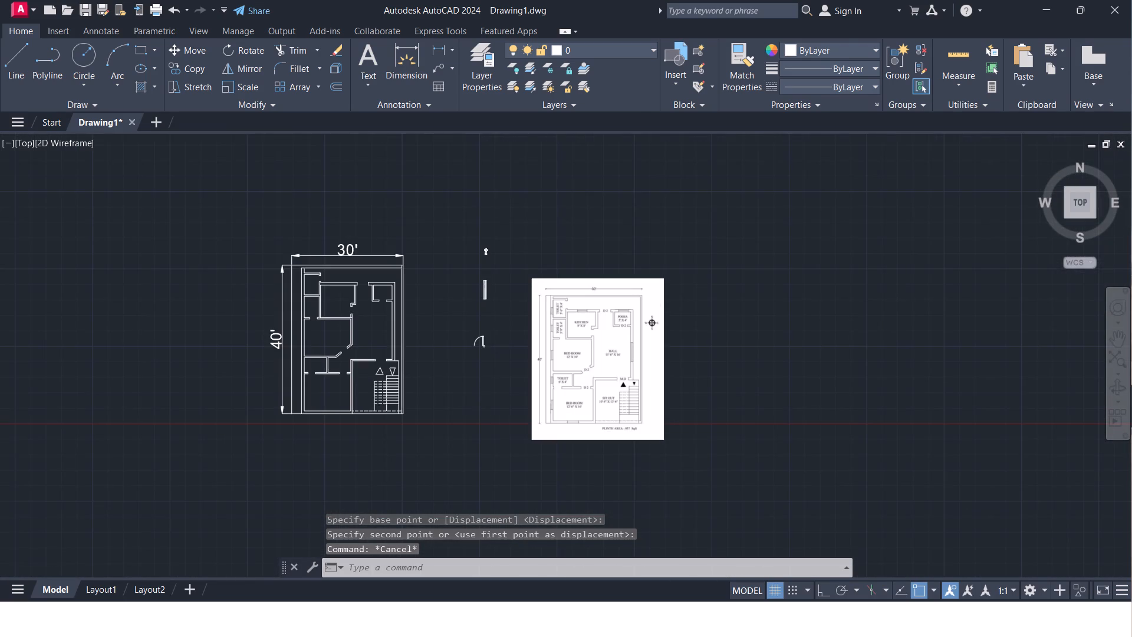
scroll(497, 329, "up", 1)
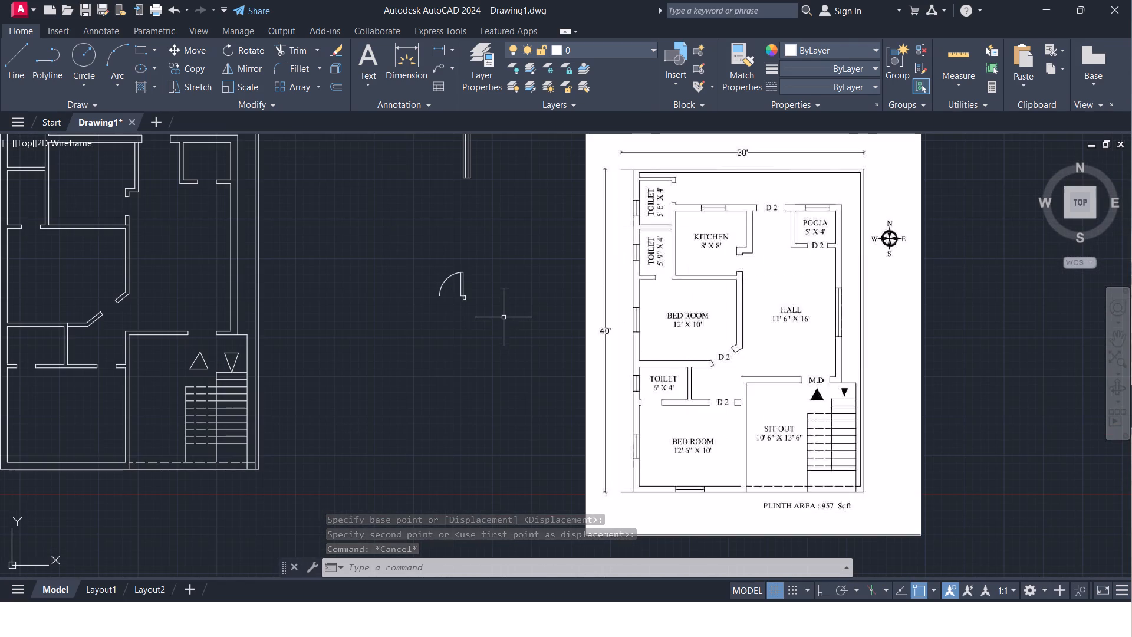
left_click(502, 317)
left_click(440, 264)
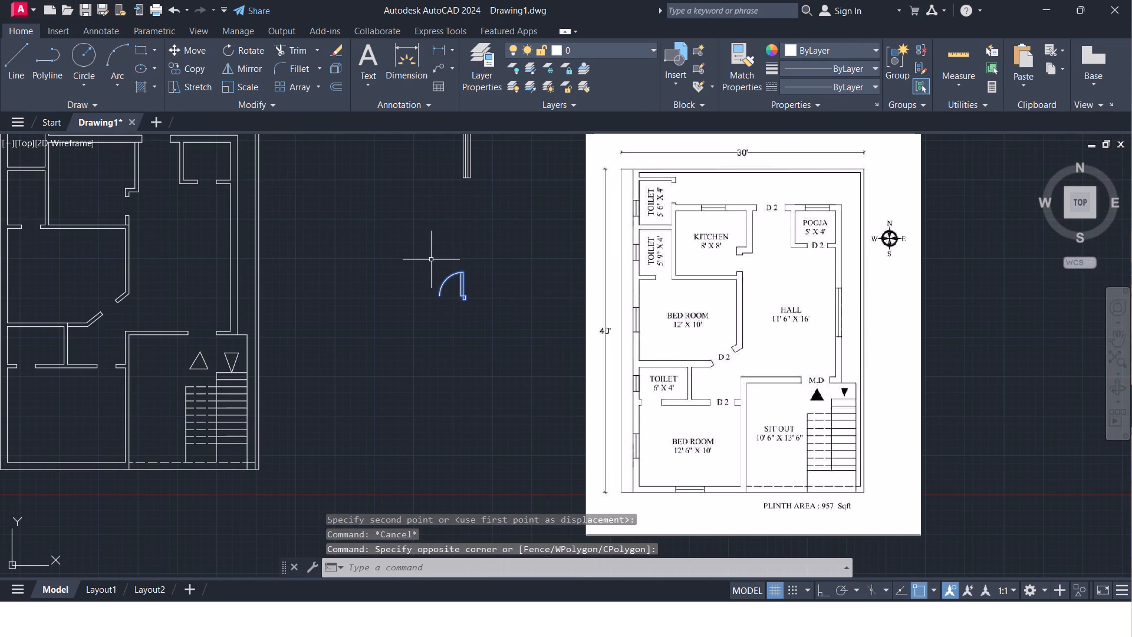
key("Delete")
Move the window block by the midpoint of its west edge onto the inner face of the hall's east wall, matching the reference image.
scroll(432, 249, "down", 1)
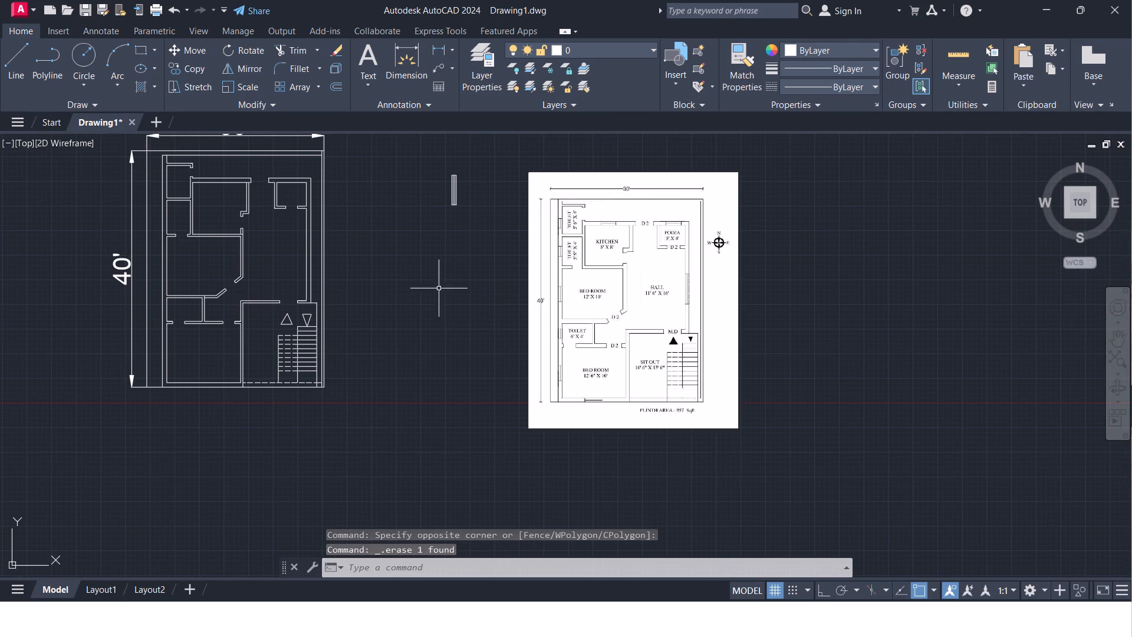
middle_click_drag(430, 263, 413, 314)
scroll(464, 293, "up", 1)
scroll(440, 247, "up", 2)
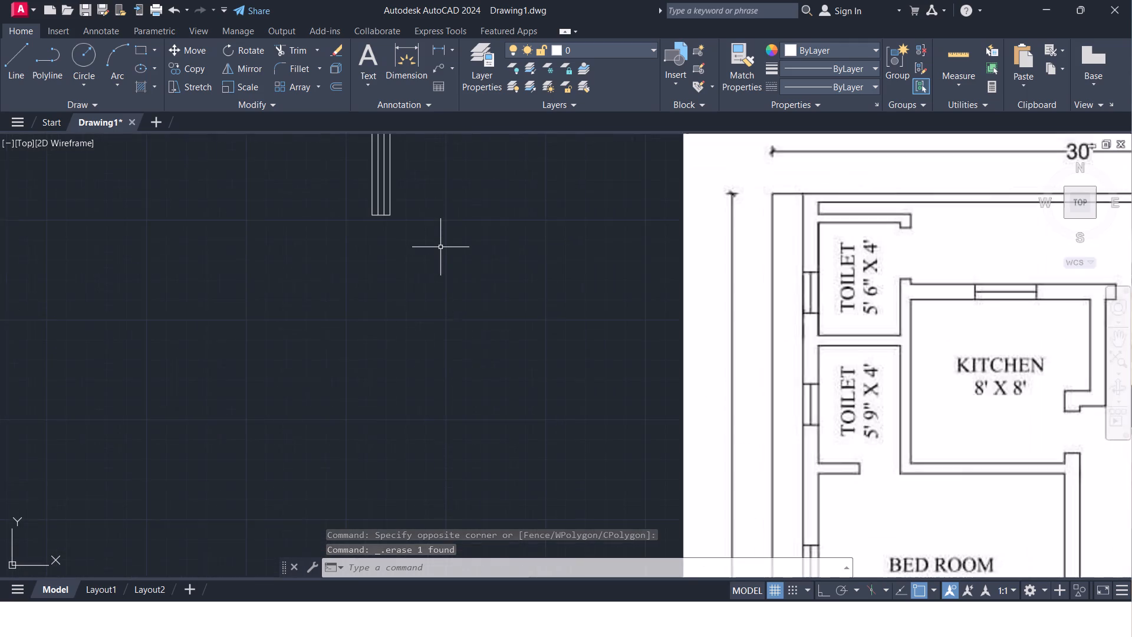
scroll(440, 247, "down", 2)
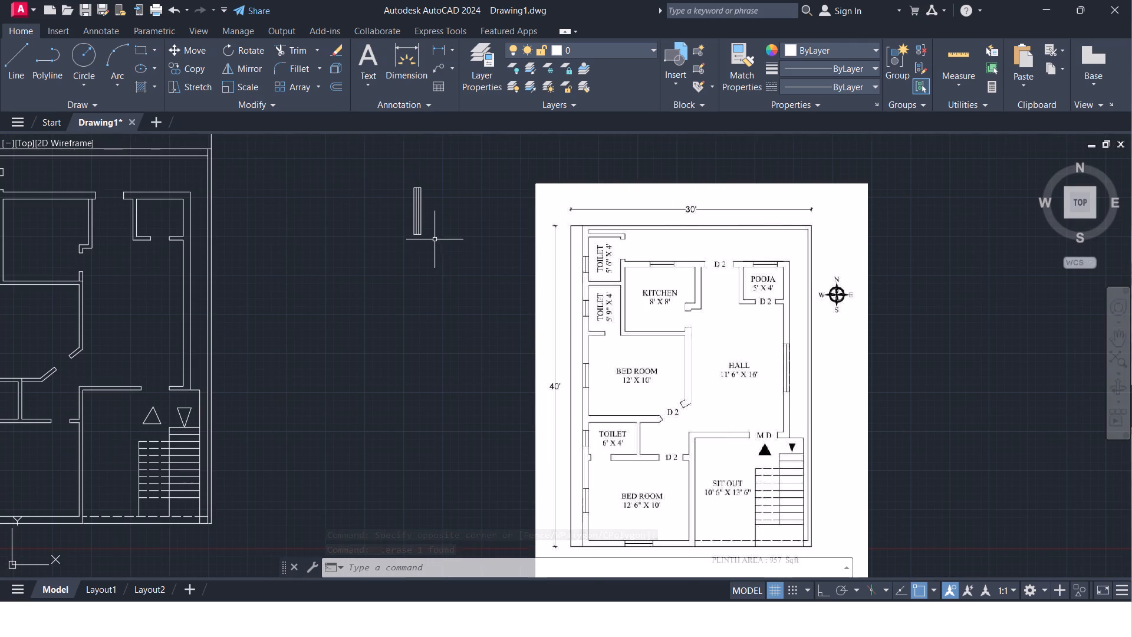
scroll(435, 239, "up", 2)
scroll(434, 239, "down", 2)
scroll(434, 242, "up", 1)
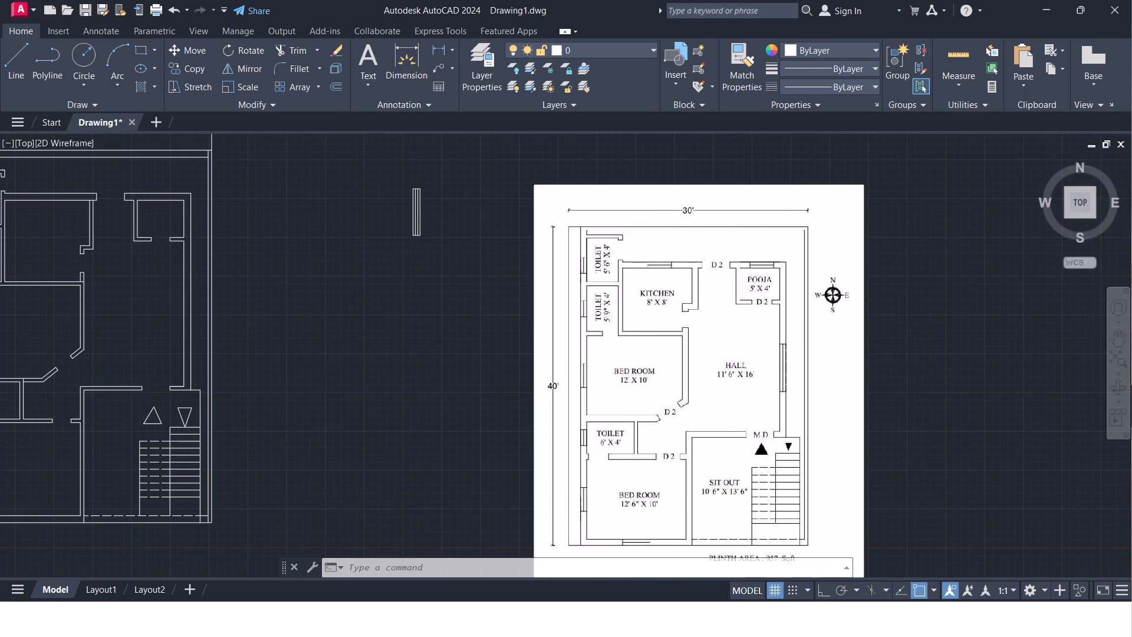
middle_click_drag(432, 238, 426, 337)
scroll(407, 302, "up", 2)
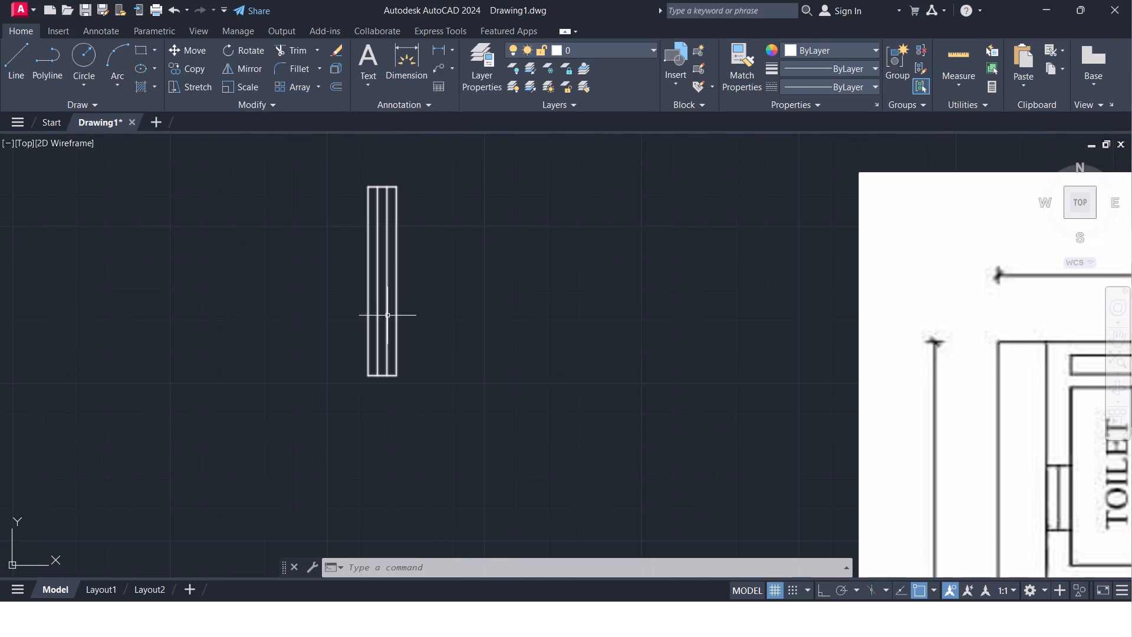
left_click(416, 399)
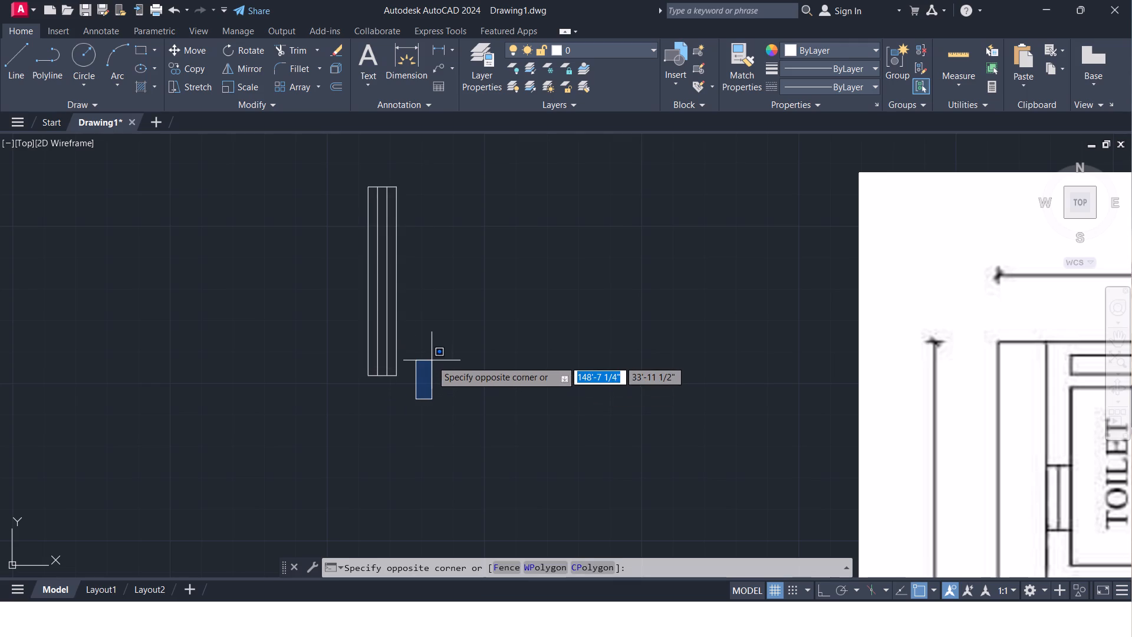
key("Escape")
scroll(420, 330, "down", 1)
left_click(423, 370)
left_click(383, 306)
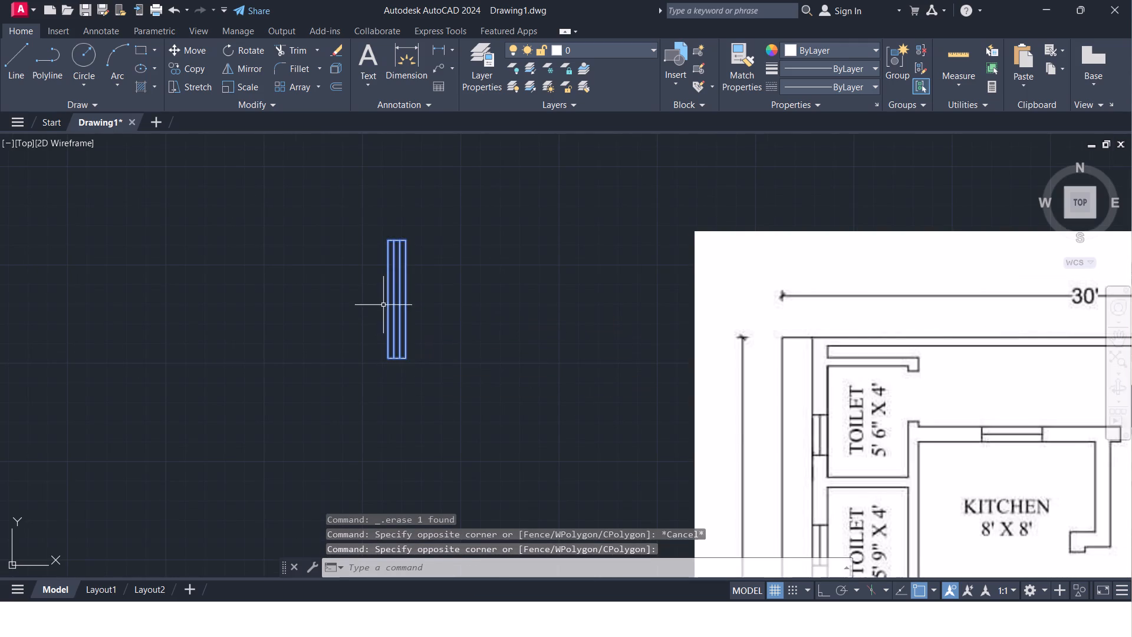
scroll(464, 346, "down", 2)
key("m")
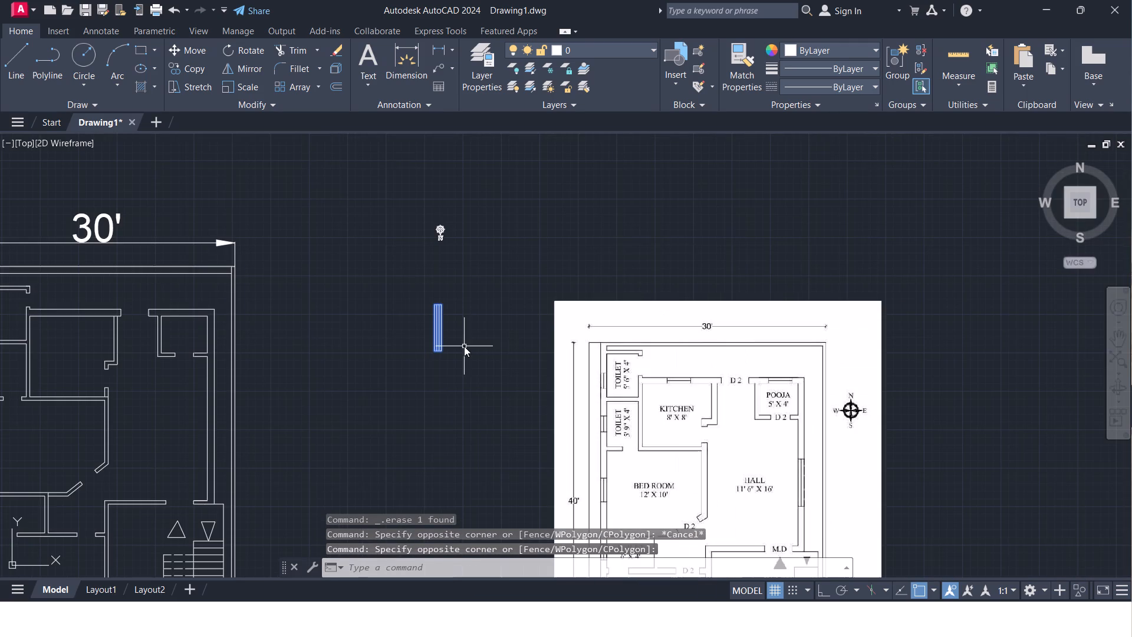
key("Return")
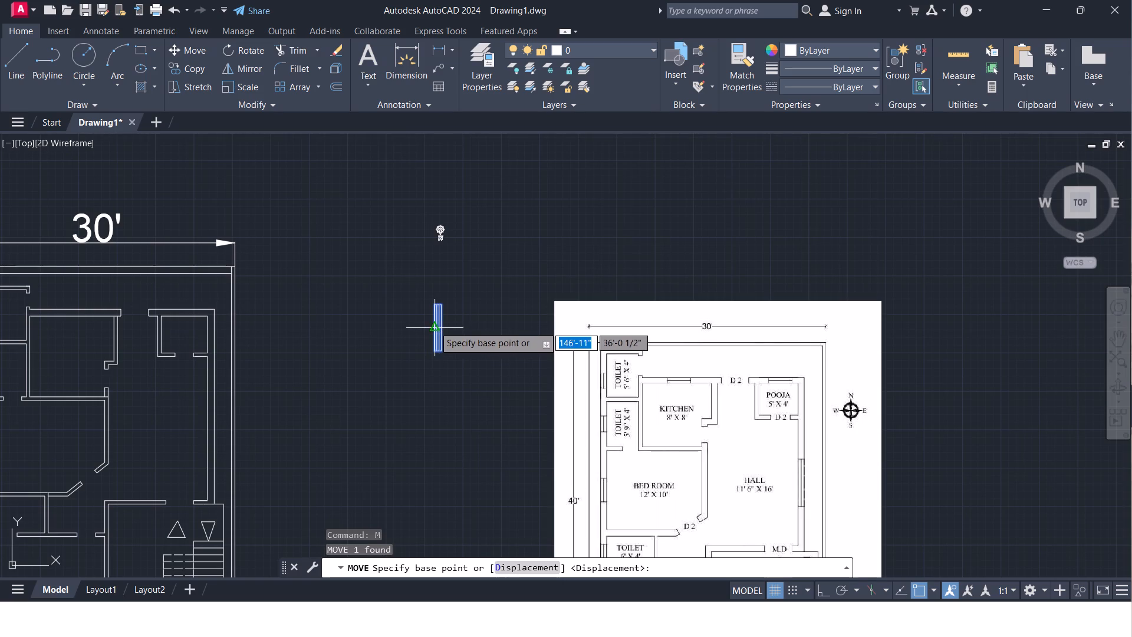
left_click(434, 326)
scroll(259, 400, "down", 1)
middle_click_drag(259, 400, 271, 385)
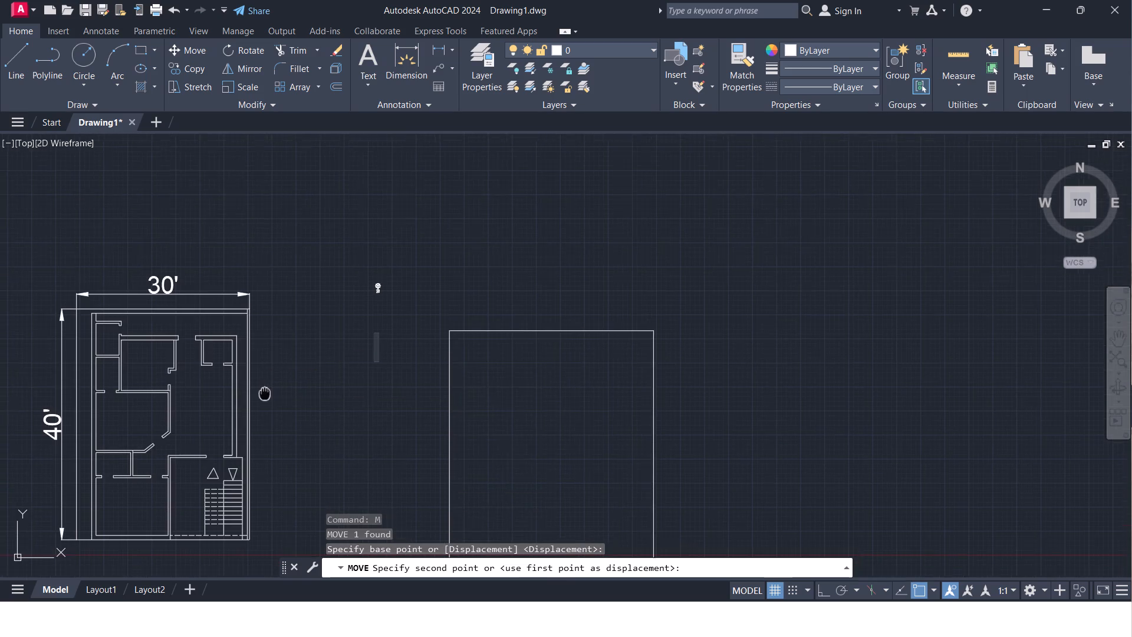
middle_click_drag(271, 385, 407, 277)
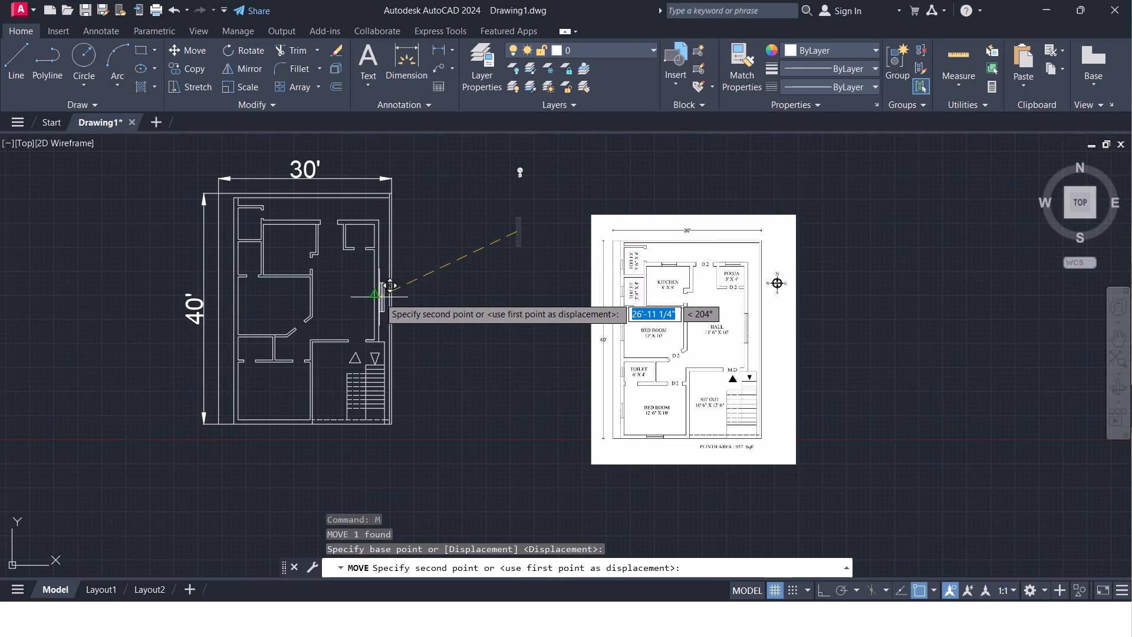
scroll(372, 297, "up", 6)
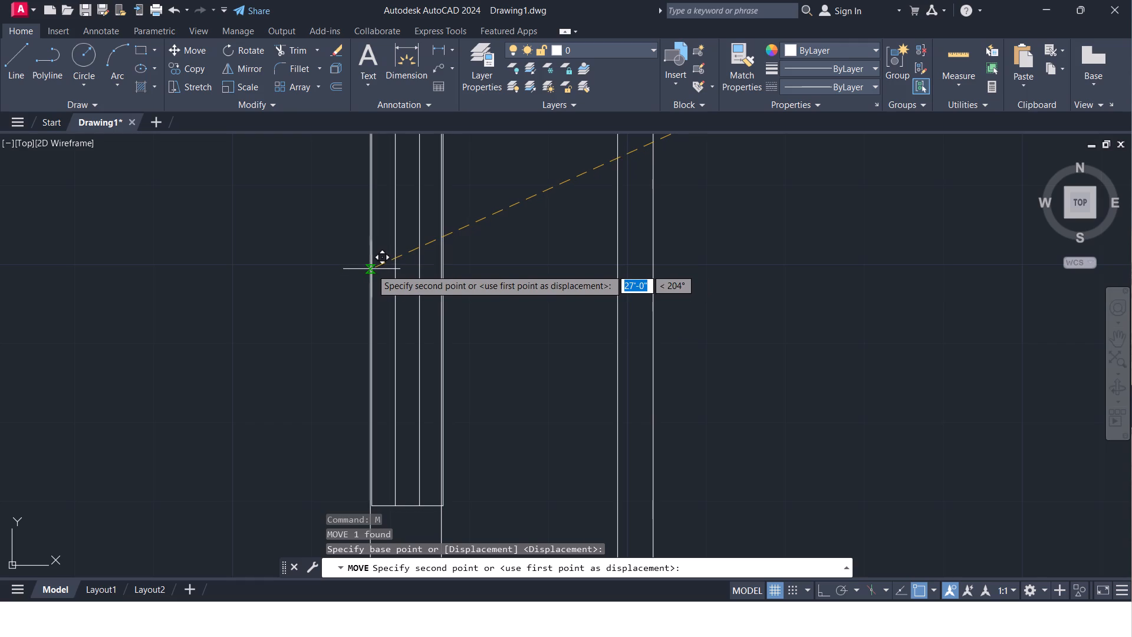
scroll(370, 268, "down", 6)
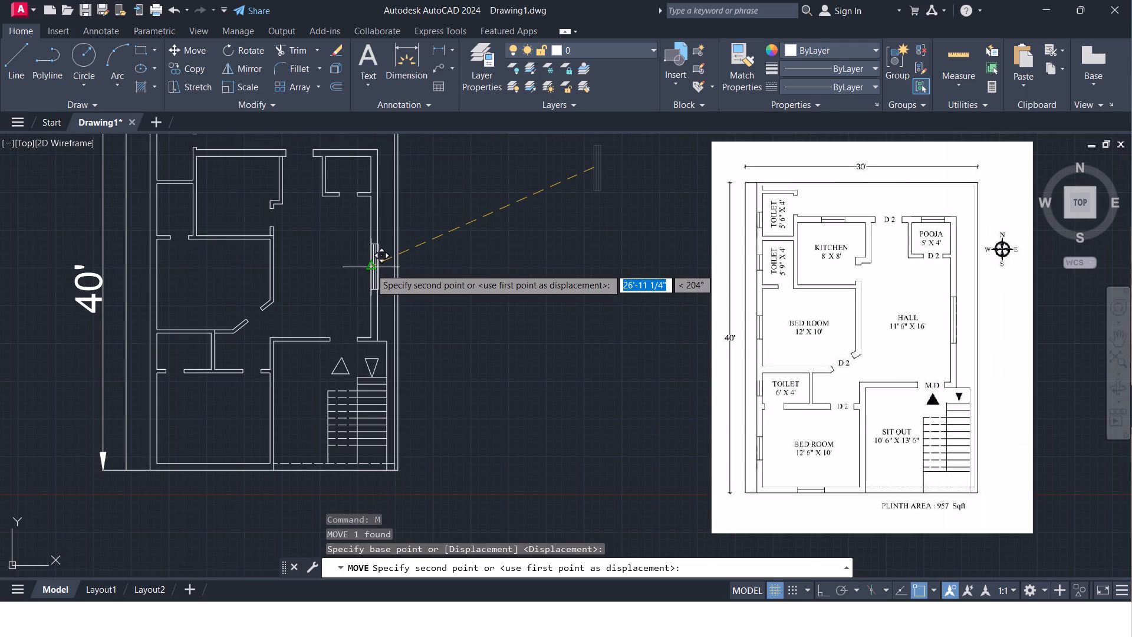
scroll(370, 268, "up", 6)
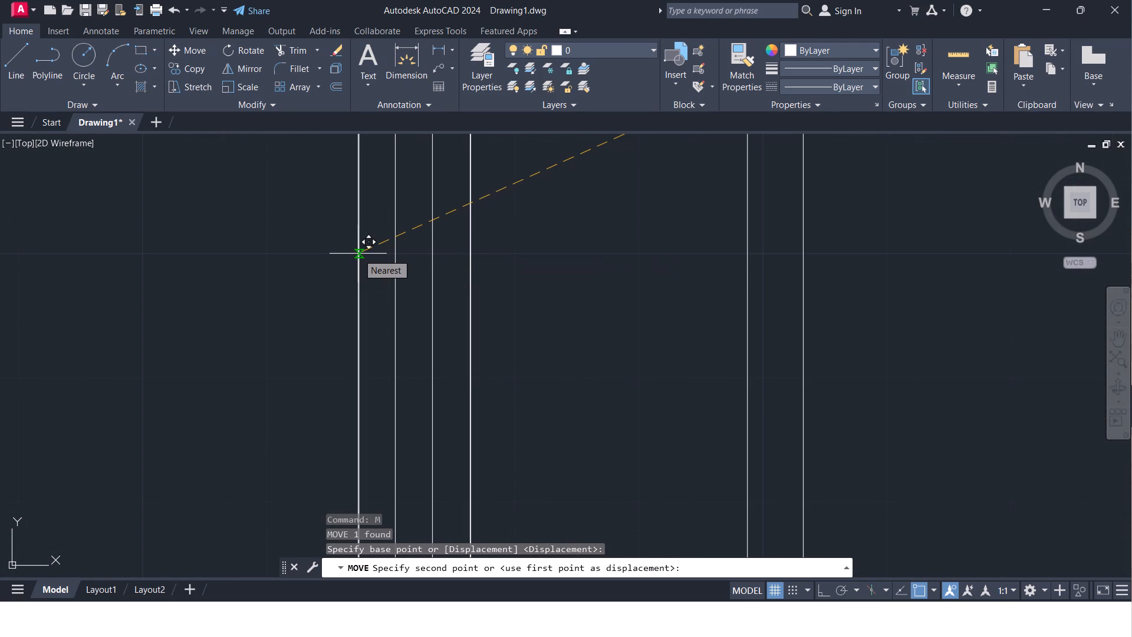
left_click(358, 254)
scroll(401, 272, "down", 3)
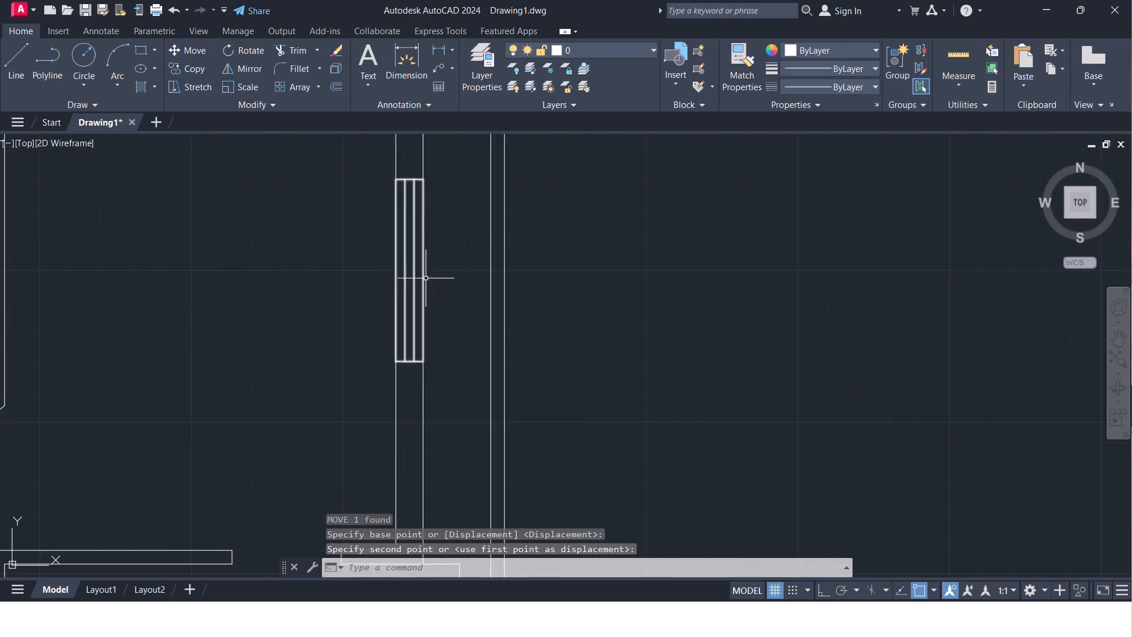
scroll(432, 283, "down", 3)
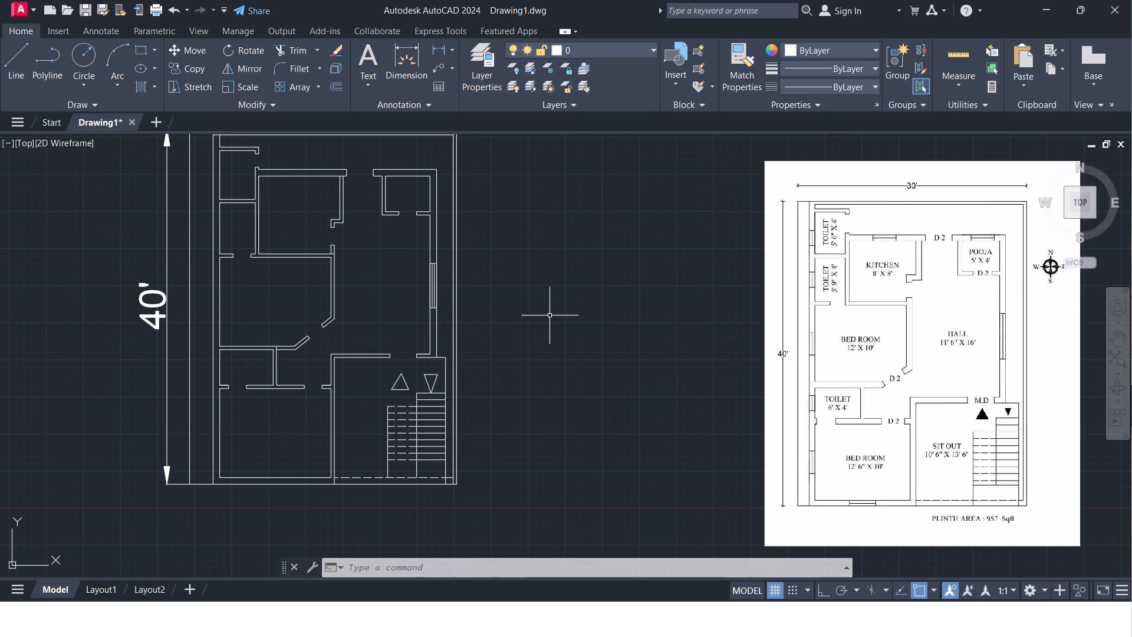
Copy the window block from the hall's east wall into the empty space just east of the plan.
scroll(539, 313, "down", 1)
scroll(562, 249, "up", 2)
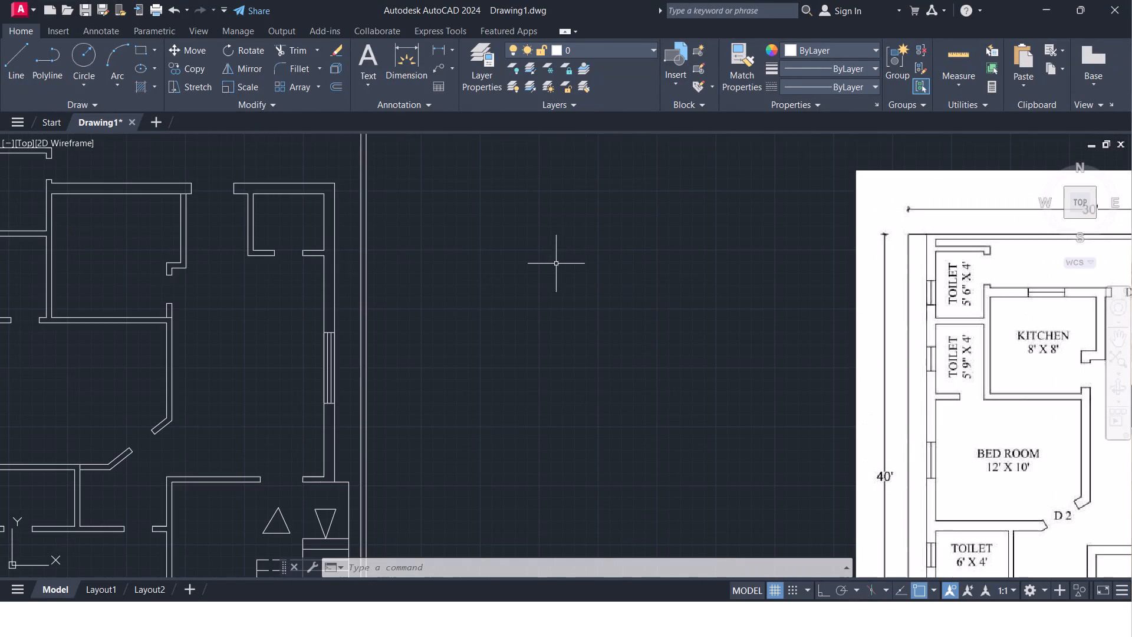
scroll(426, 367, "up", 2)
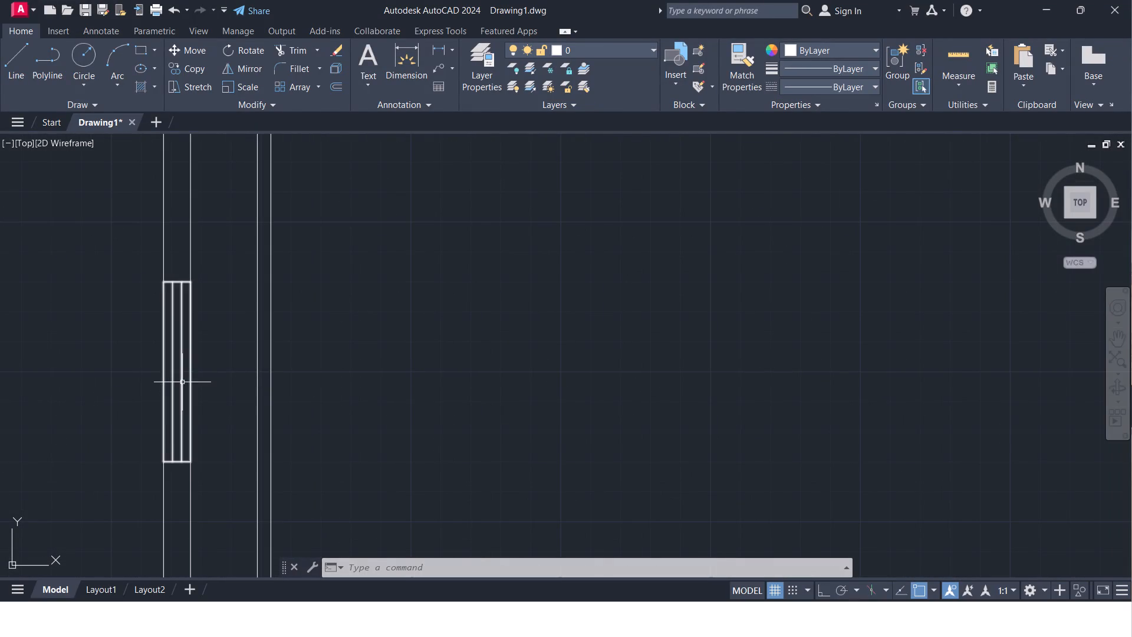
left_click(182, 382)
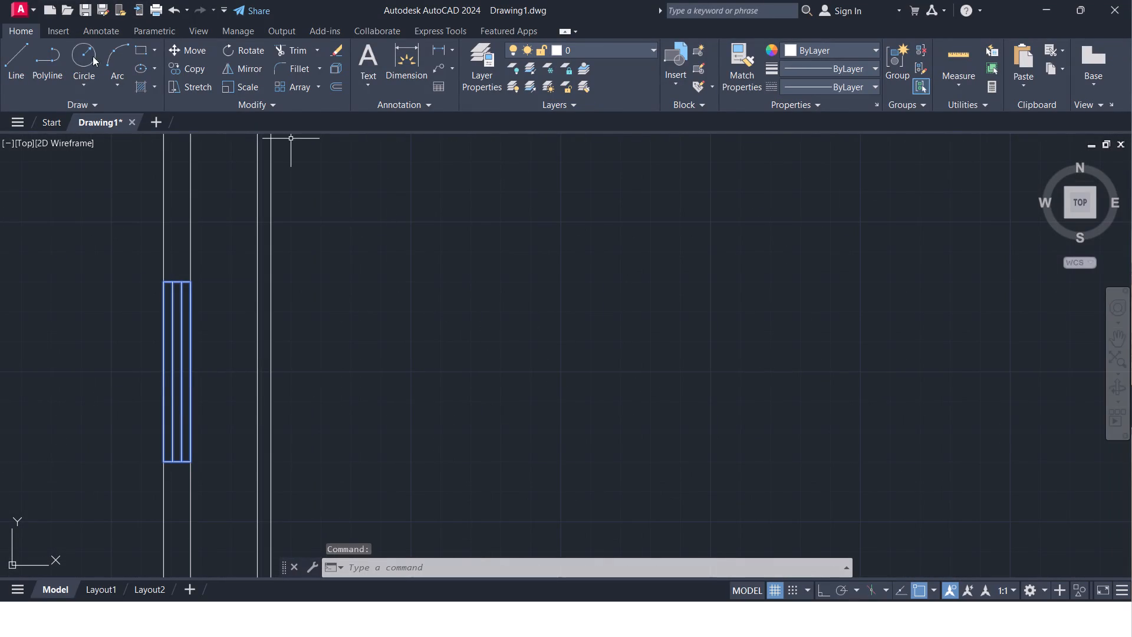
left_click(186, 64)
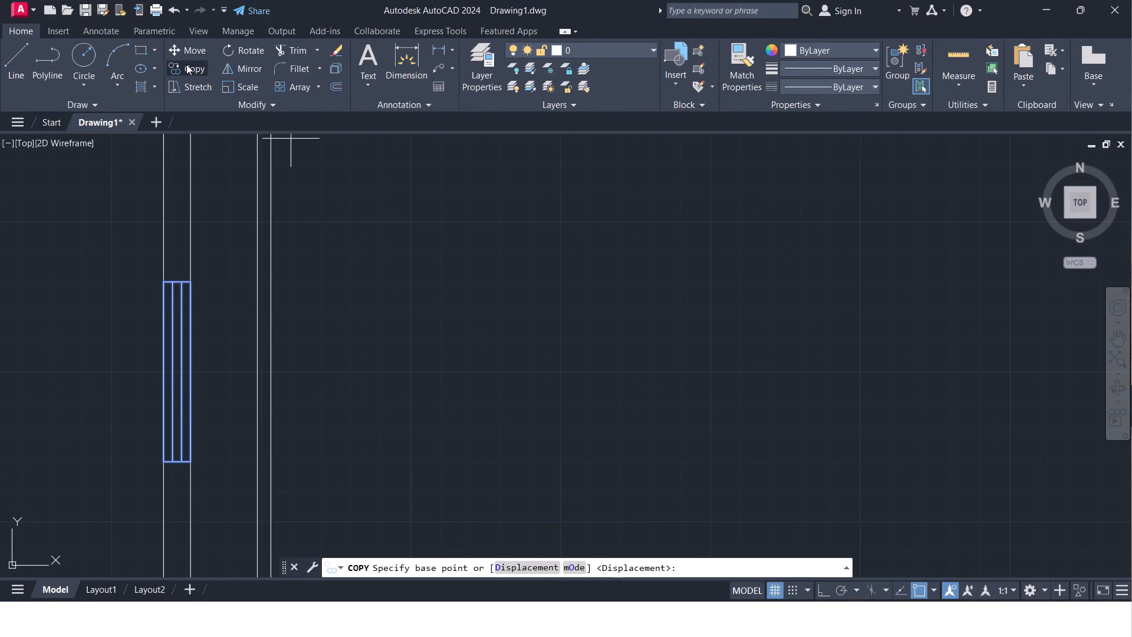
left_click(170, 367)
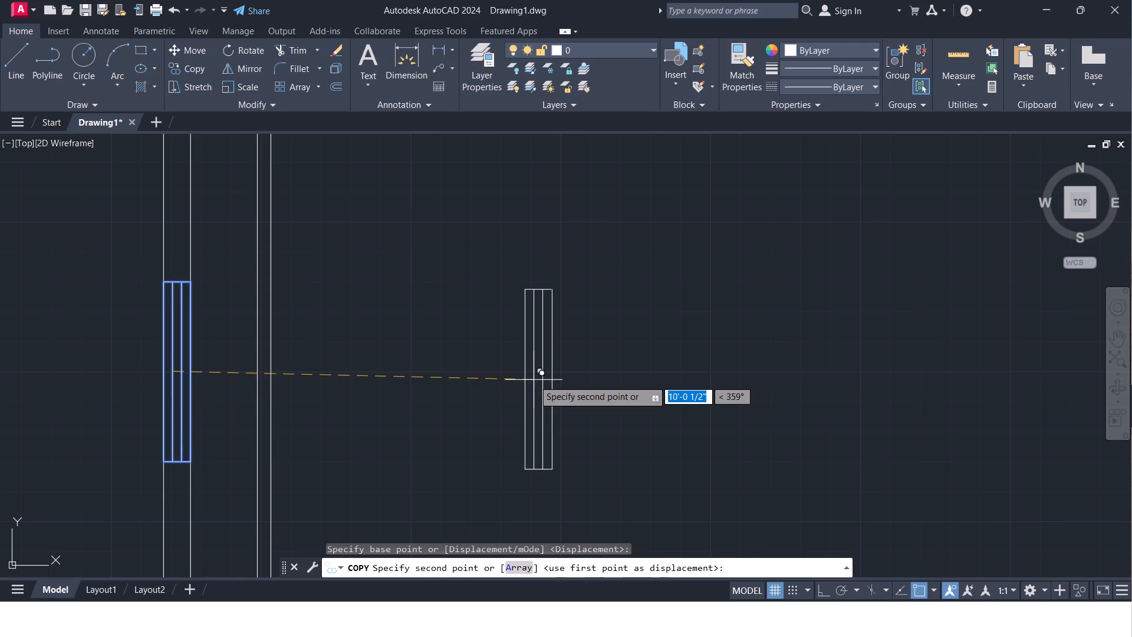
left_click(554, 369)
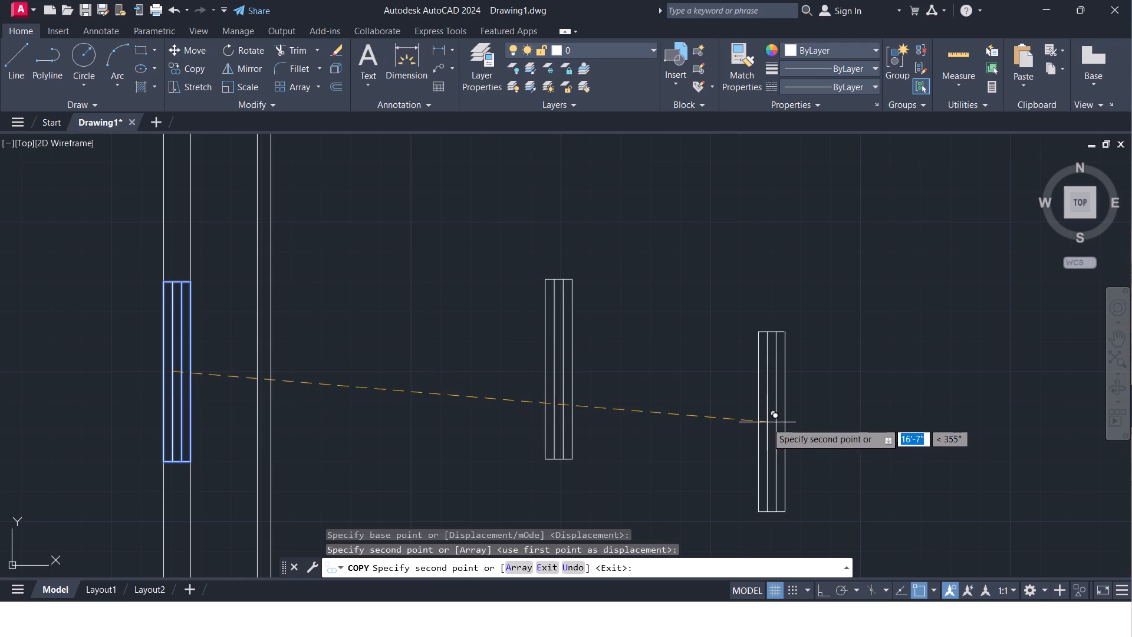
key("Escape")
Explode the copied window block.
left_click(601, 475)
left_click(499, 192)
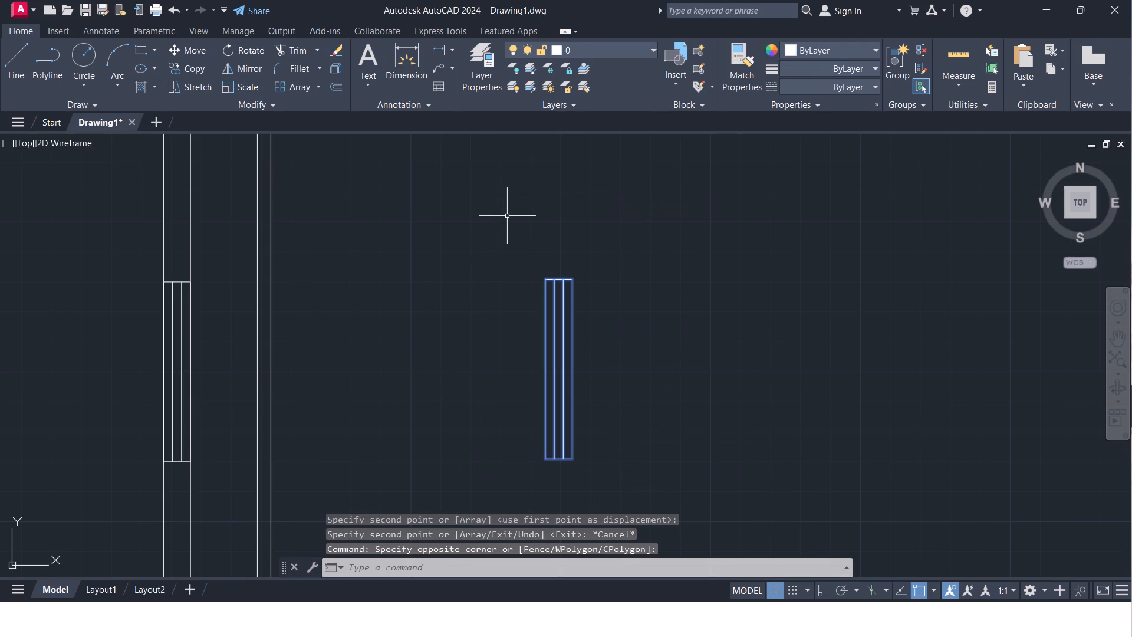
key("x")
key("Return")
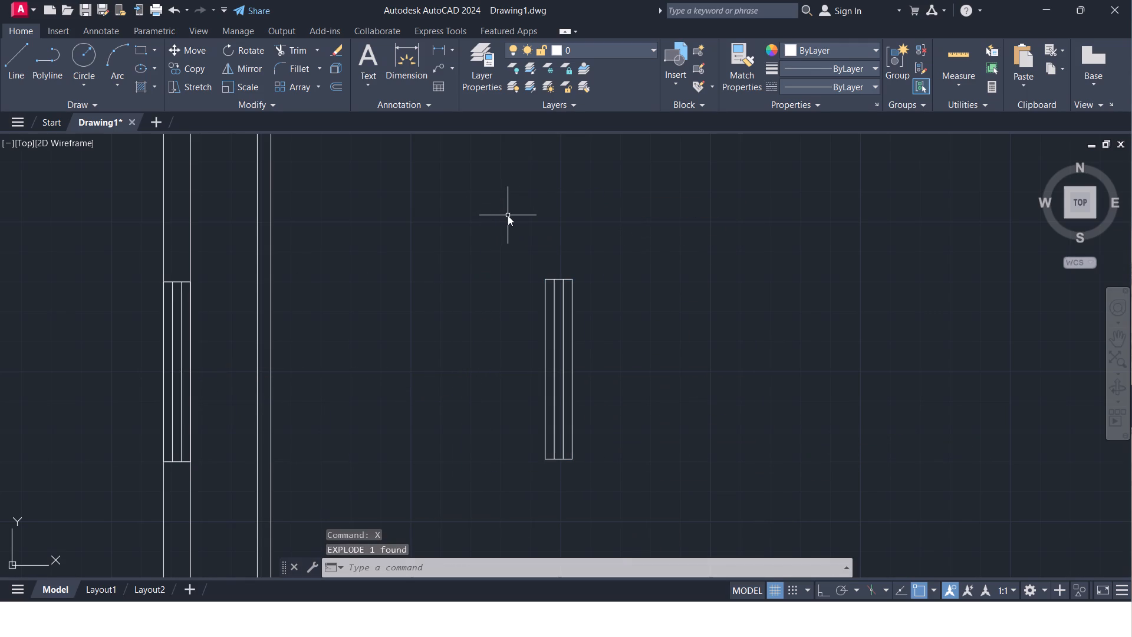
Explode the whole window copy a second time to break up its remaining joined lines.
scroll(637, 353, "down", 1)
scroll(603, 360, "up", 2)
scroll(602, 361, "down", 2)
middle_click_drag(602, 359, 600, 356)
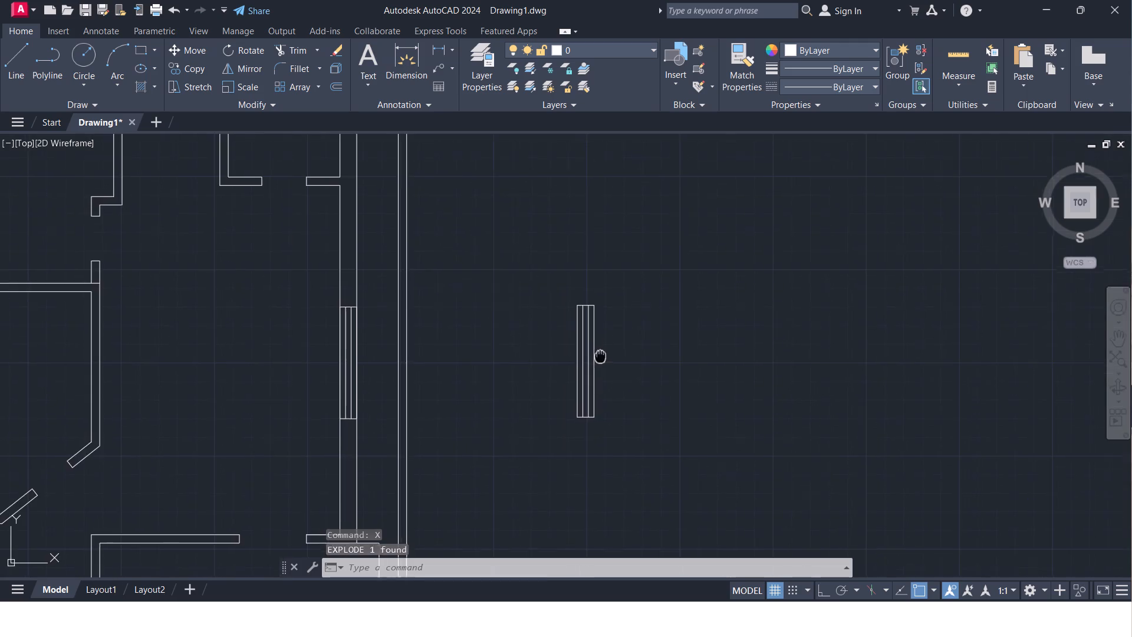
middle_click_drag(600, 356, 555, 287)
scroll(556, 285, "up", 1)
left_click(541, 208)
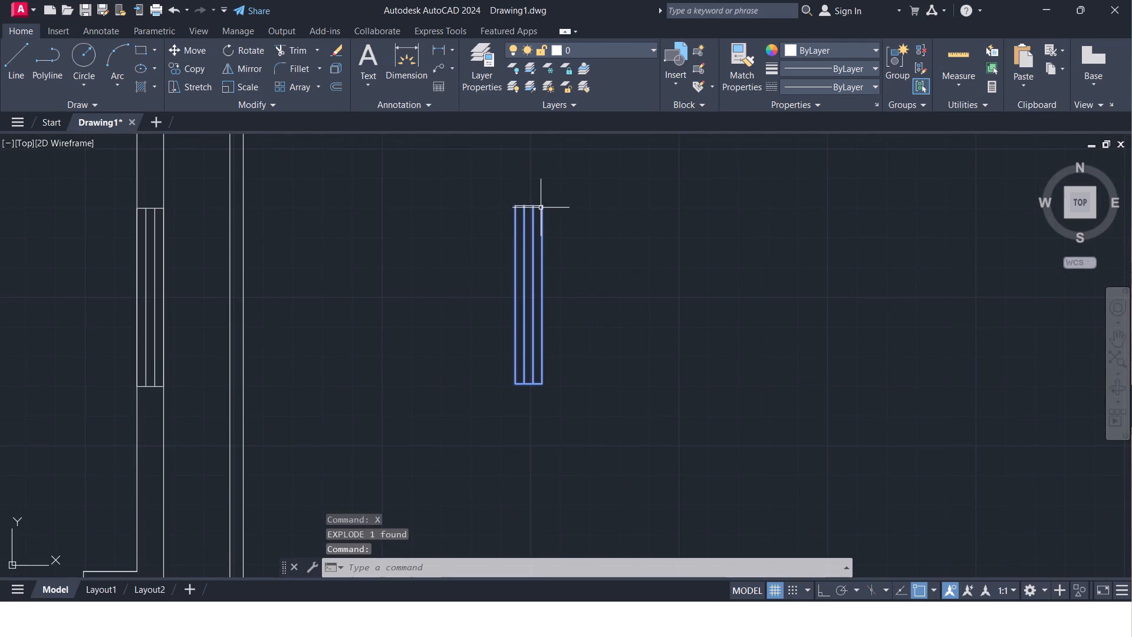
left_click(542, 205)
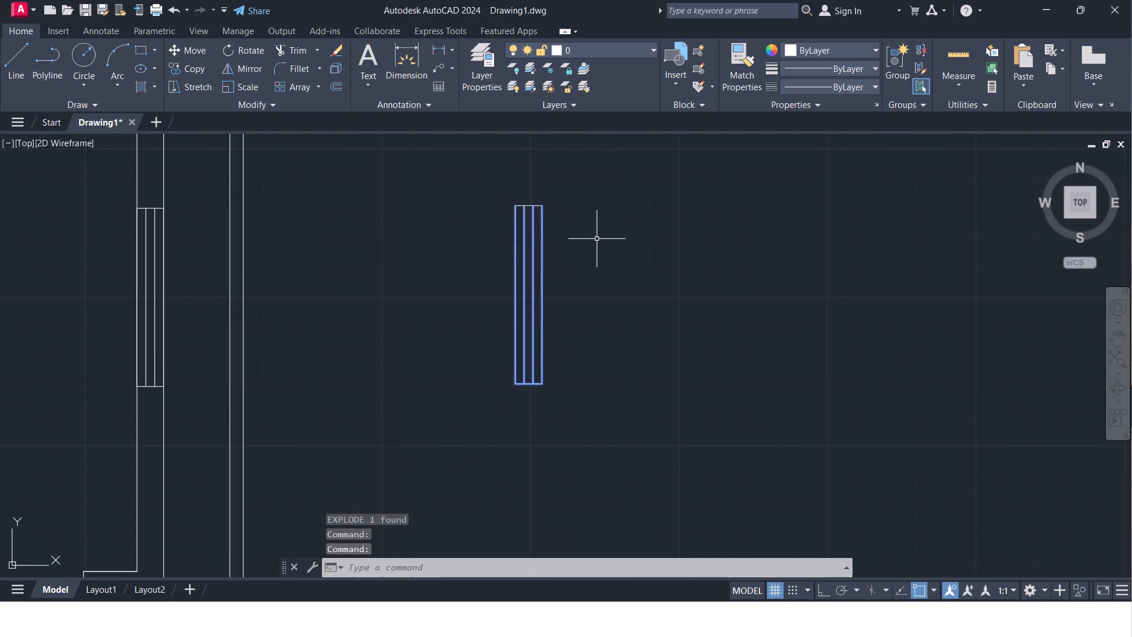
key("Escape")
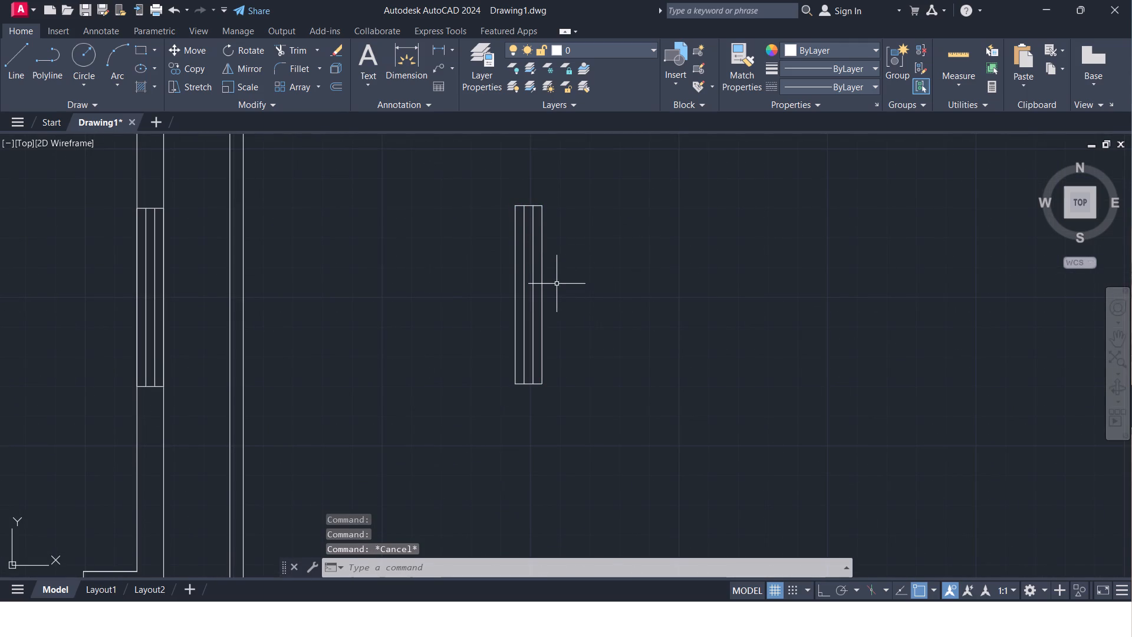
left_click(555, 283)
left_click(534, 273)
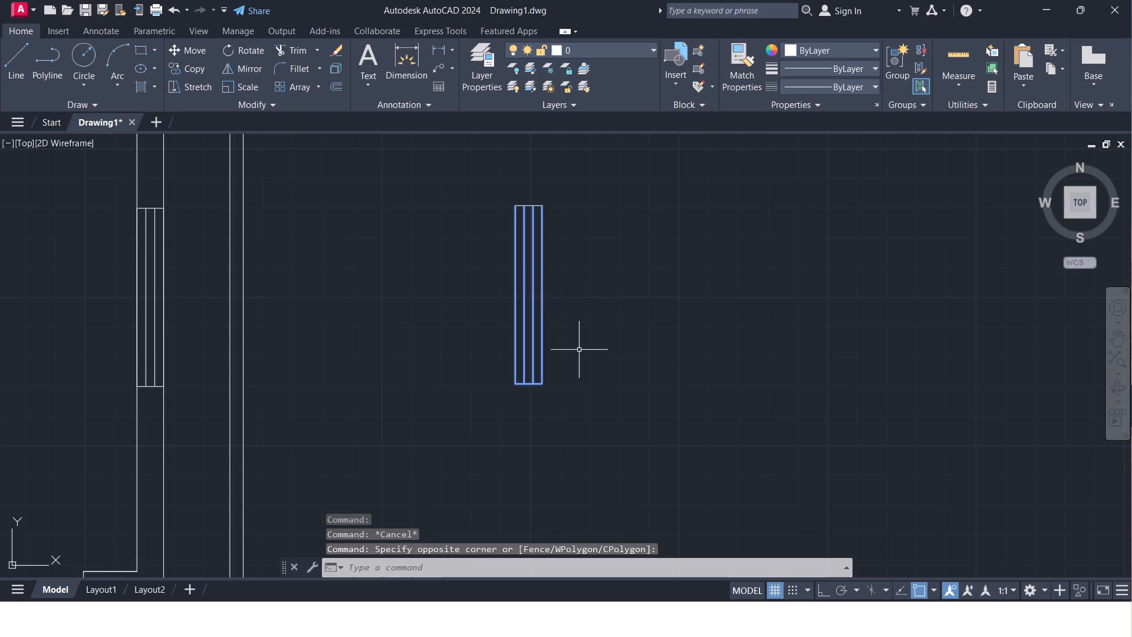
key("Escape")
left_click(565, 391)
left_click(506, 188)
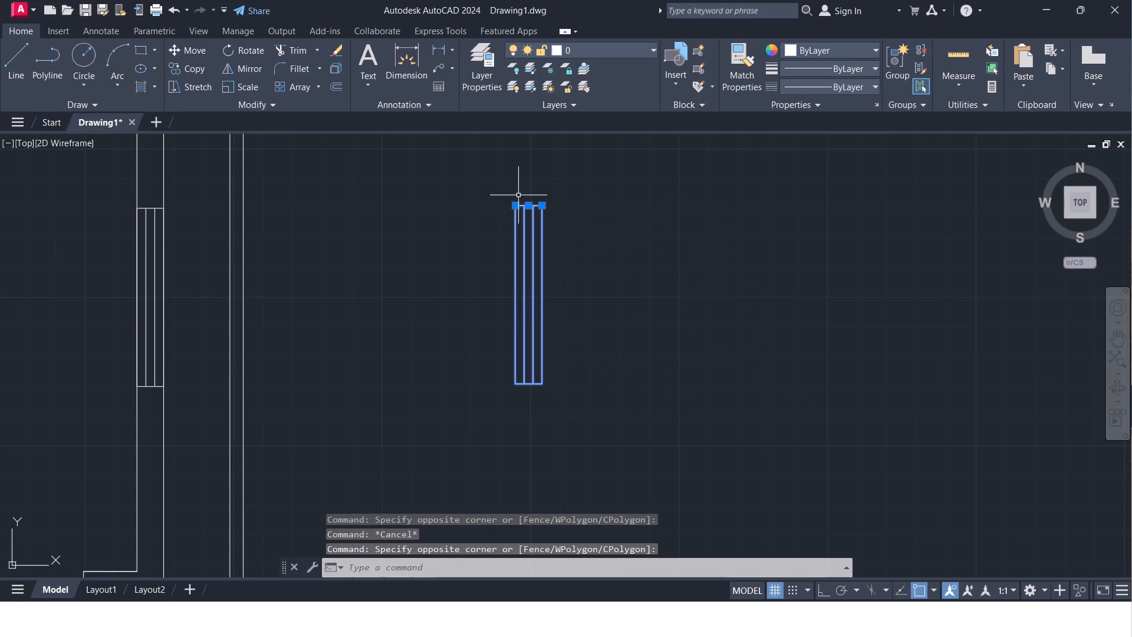
key("x")
key("Return")
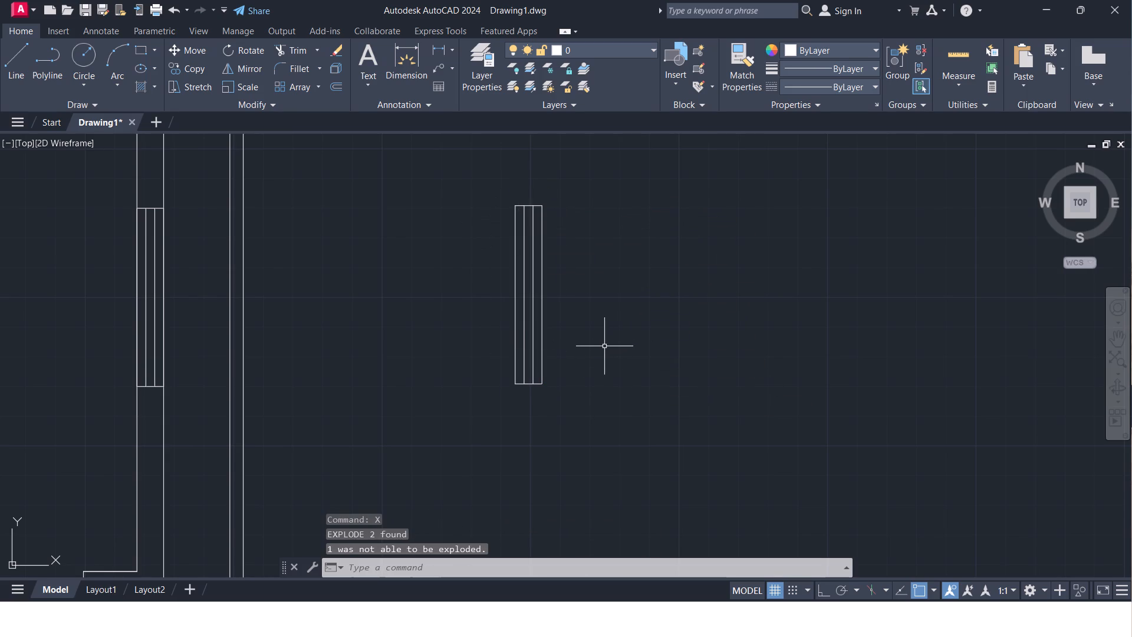
scroll(604, 346, "up", 1)
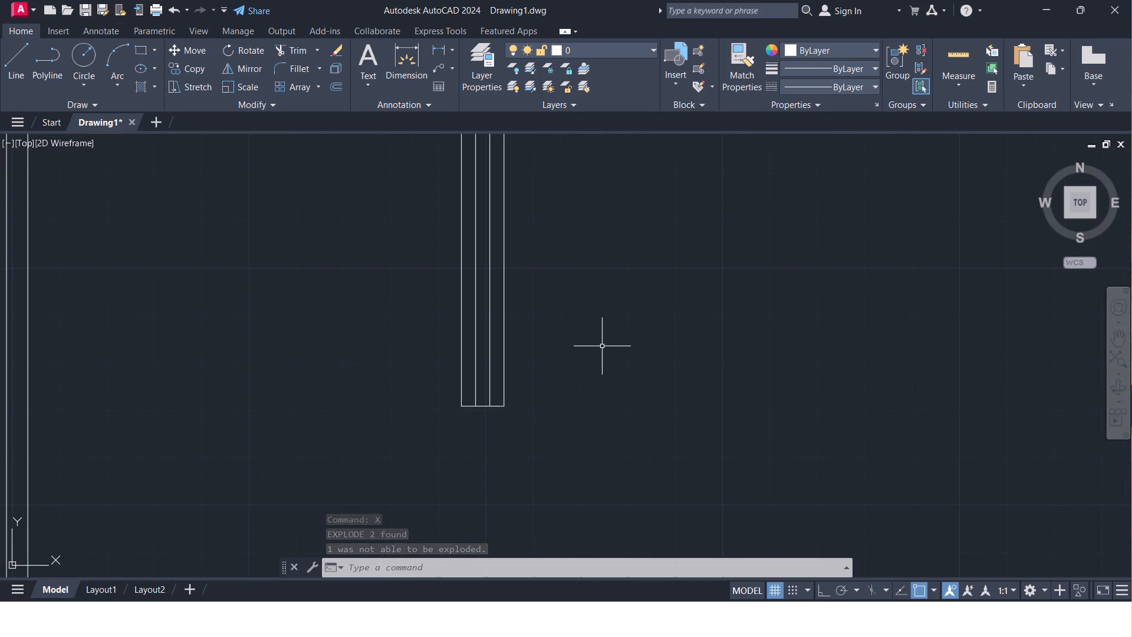
left_click(504, 405)
scroll(538, 372, "down", 2)
scroll(534, 379, "up", 2)
key("Escape")
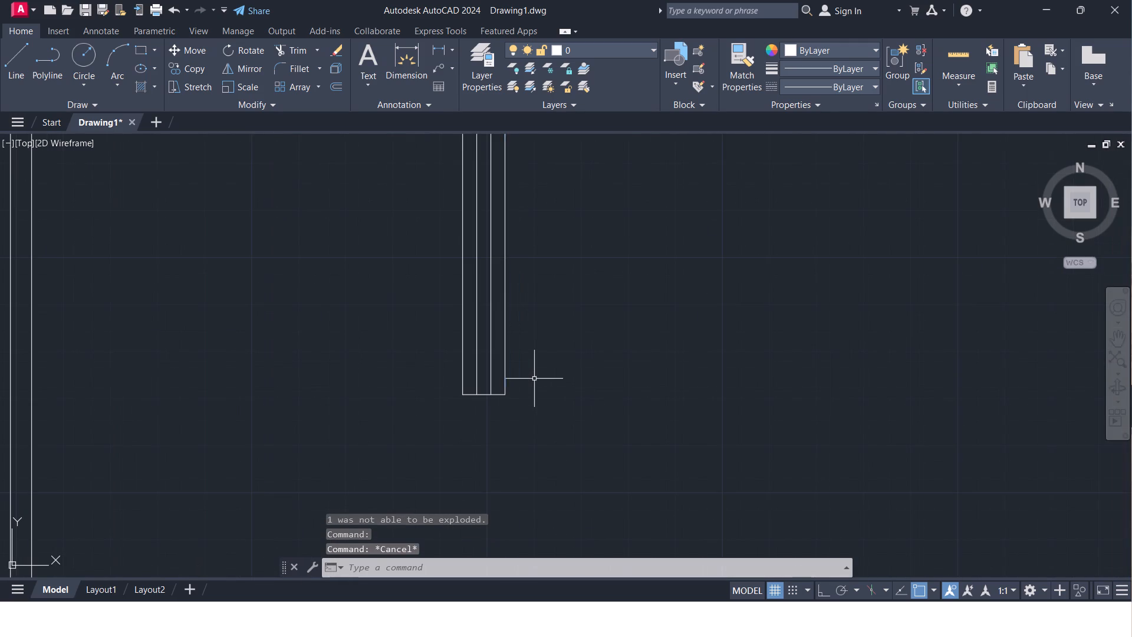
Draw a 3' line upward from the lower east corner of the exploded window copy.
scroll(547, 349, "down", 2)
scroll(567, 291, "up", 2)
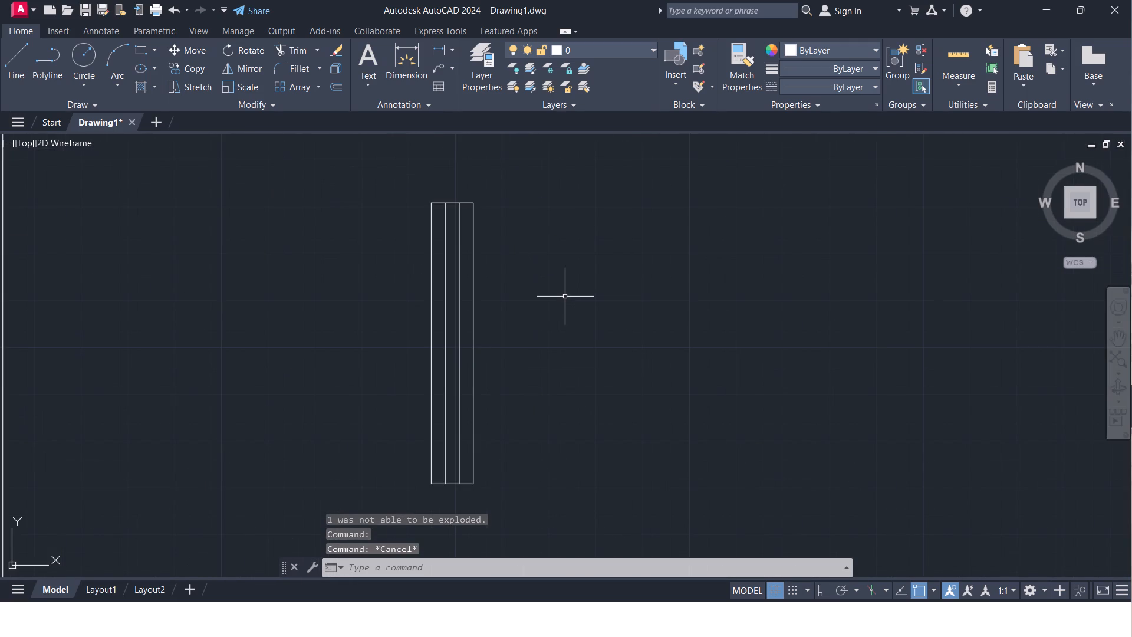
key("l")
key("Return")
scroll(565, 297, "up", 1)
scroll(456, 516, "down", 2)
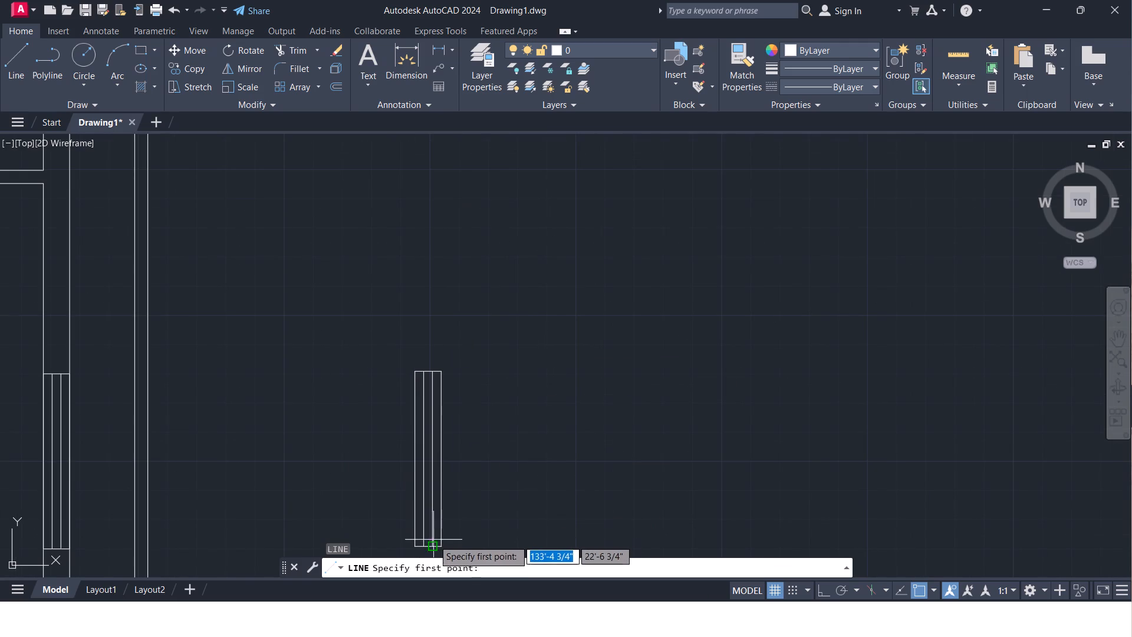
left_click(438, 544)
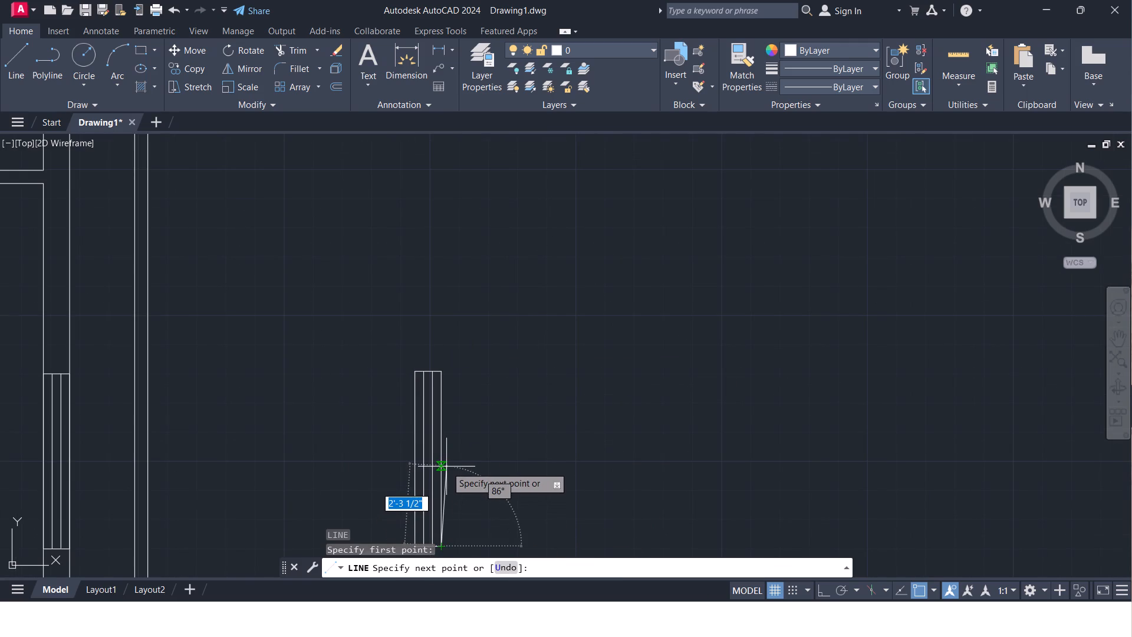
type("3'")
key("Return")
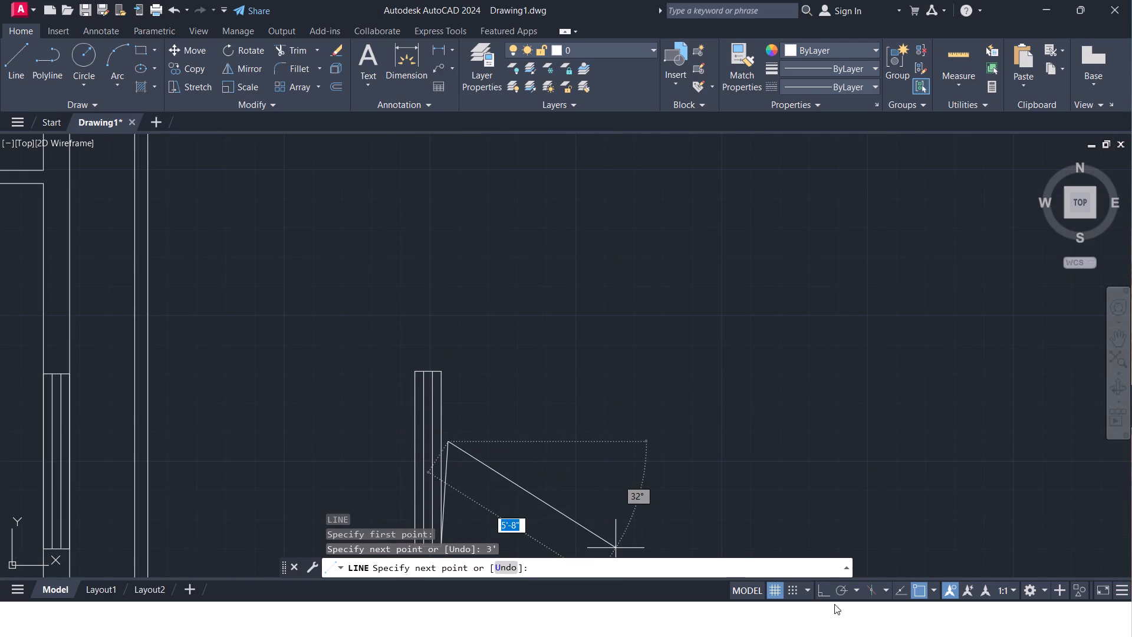
Turn on Ortho mode and end the line at its current endpoint.
left_click(823, 589)
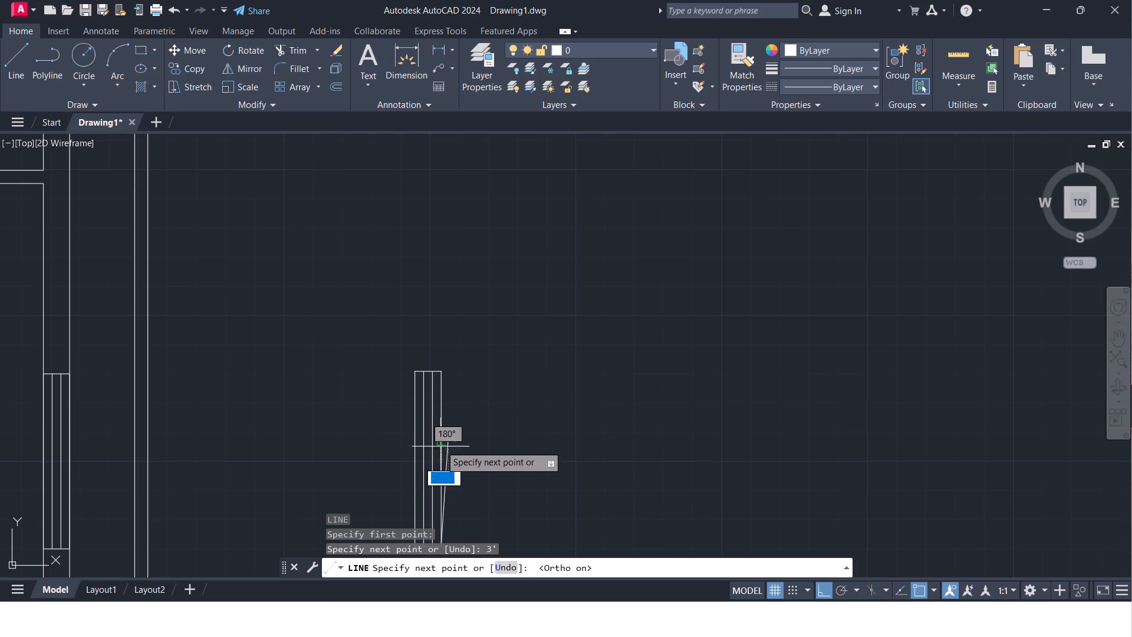
key("Escape")
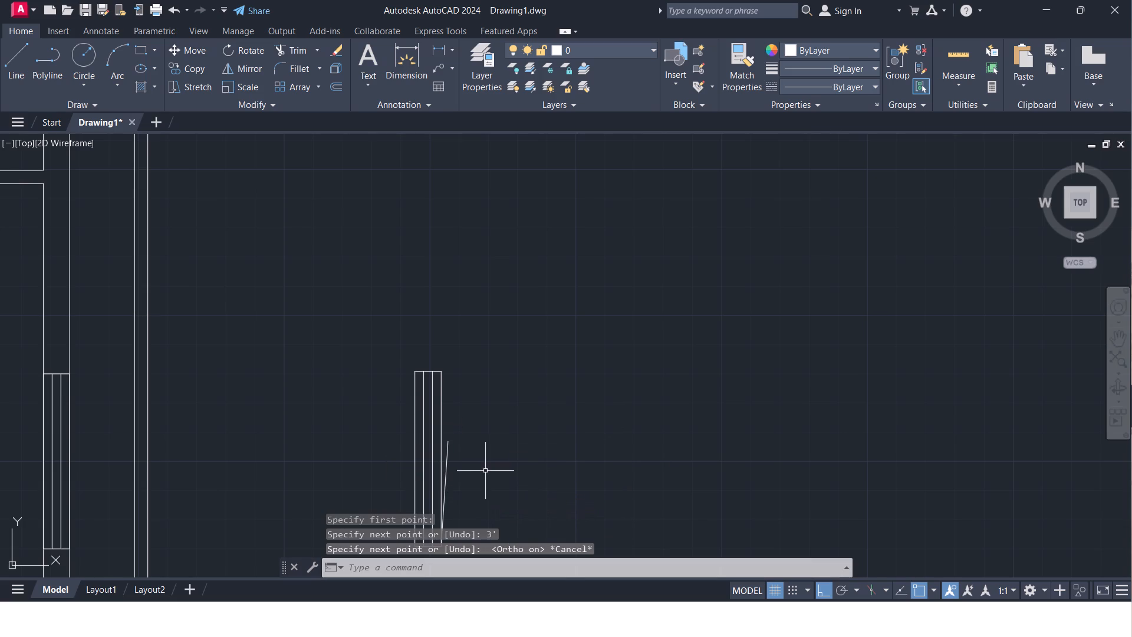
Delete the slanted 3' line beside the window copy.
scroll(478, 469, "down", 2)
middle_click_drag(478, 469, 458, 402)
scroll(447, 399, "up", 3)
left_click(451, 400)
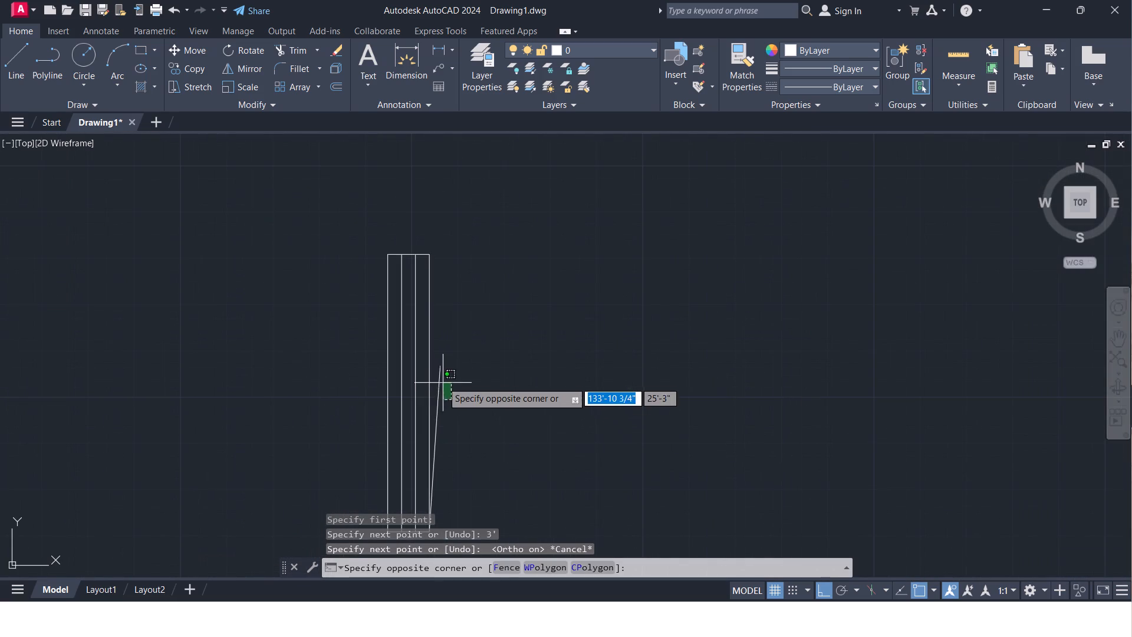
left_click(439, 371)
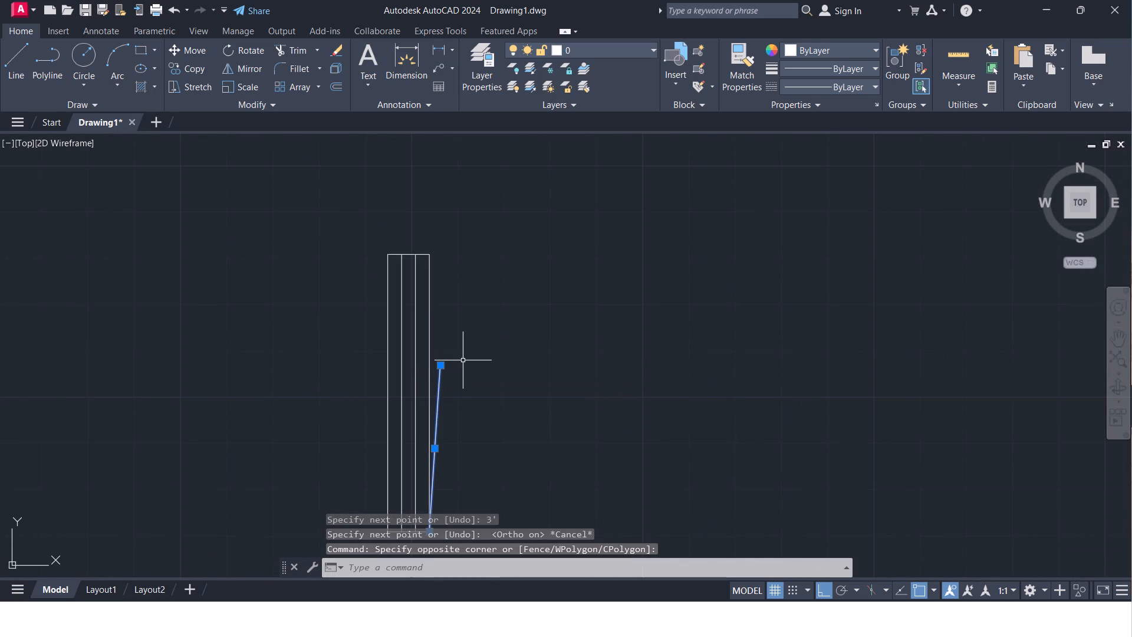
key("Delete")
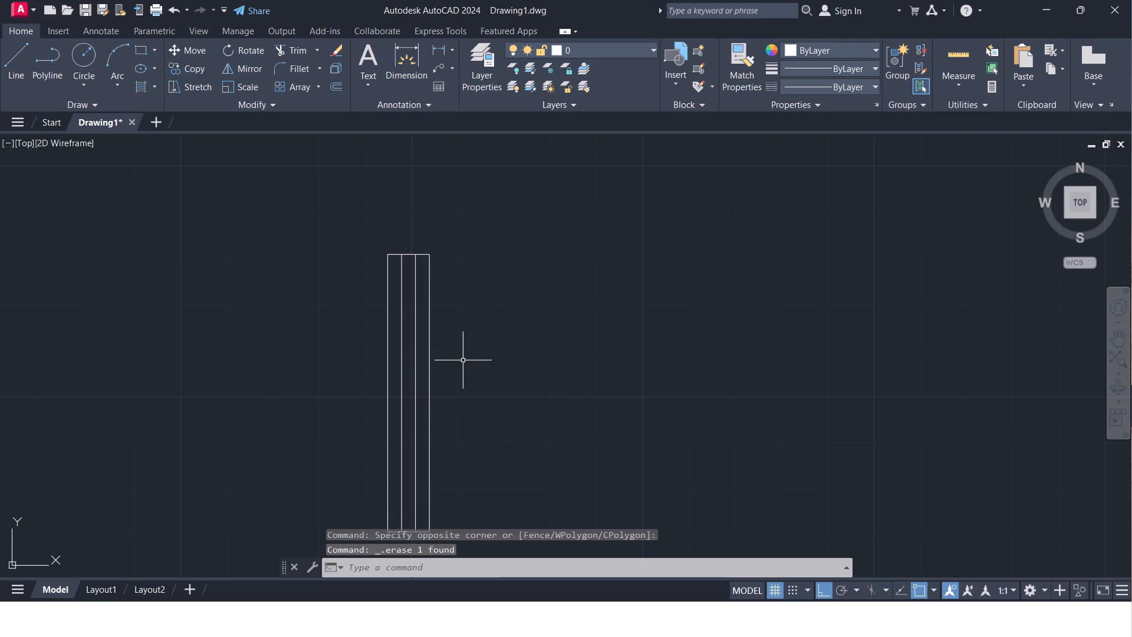
Draw a 3' vertical line up from the window copy's lower east corner, continuing horizontally across to its west edge.
key("l")
key("Return")
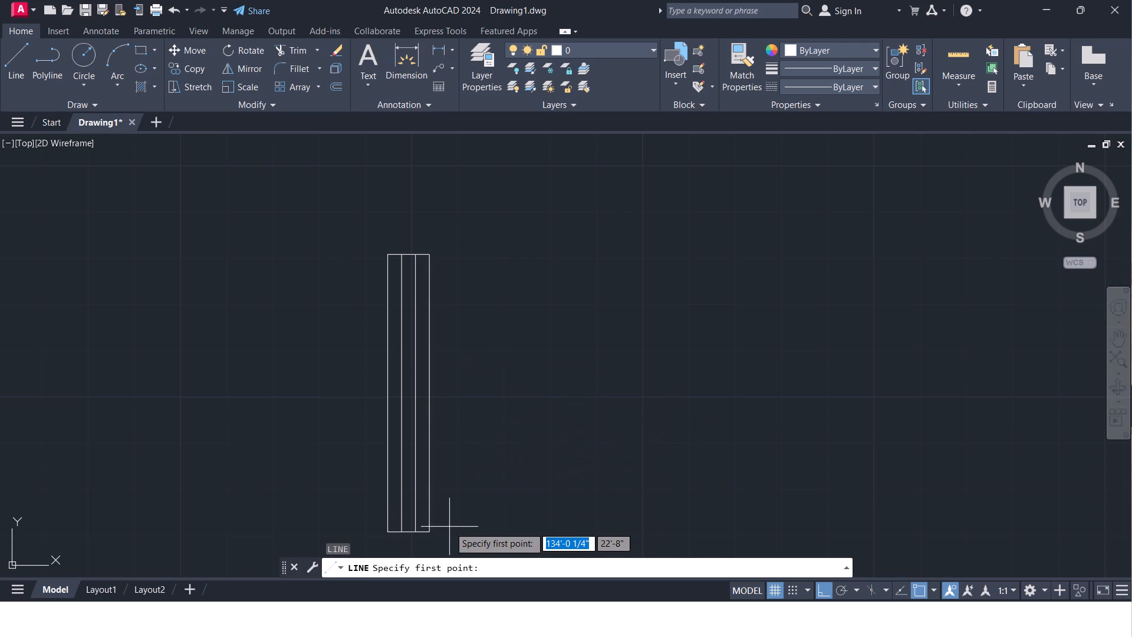
left_click(431, 528)
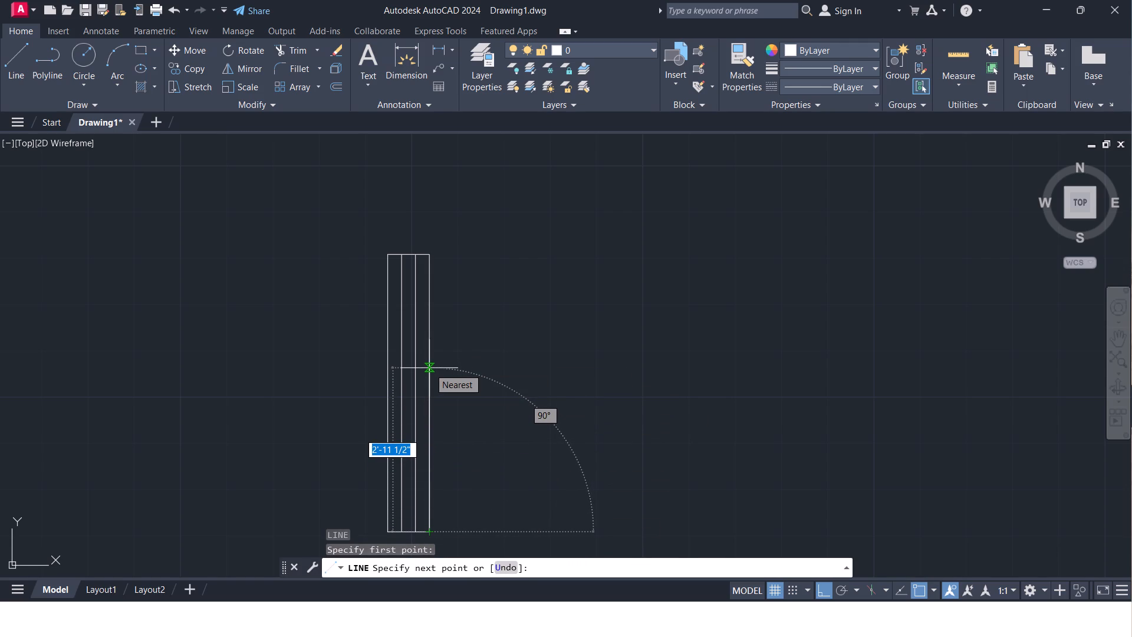
type("3'")
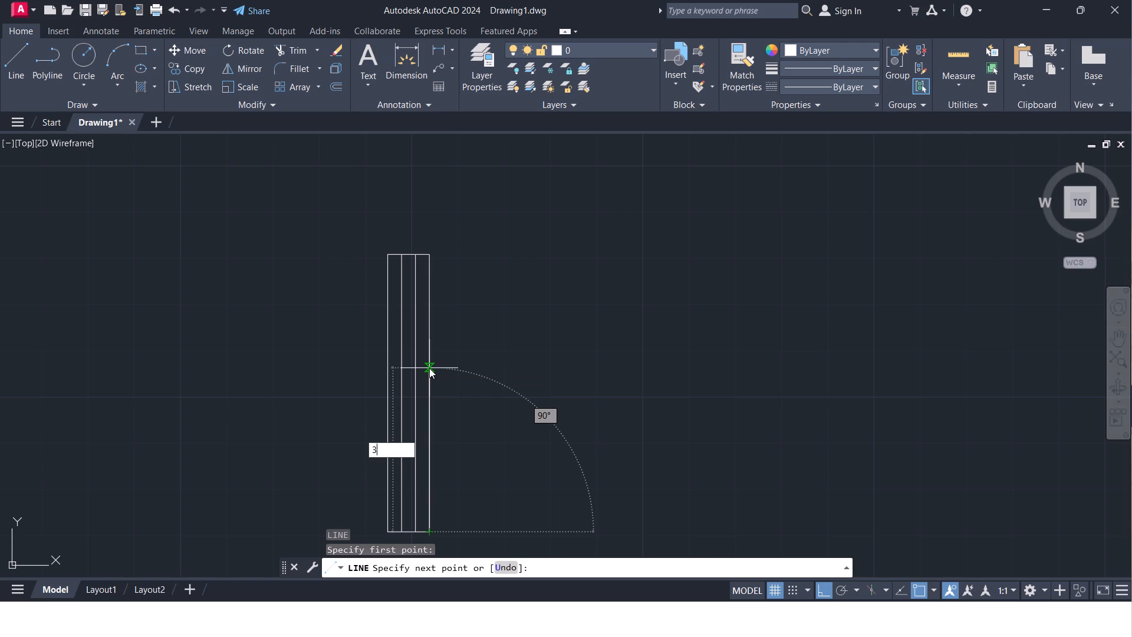
key("Return")
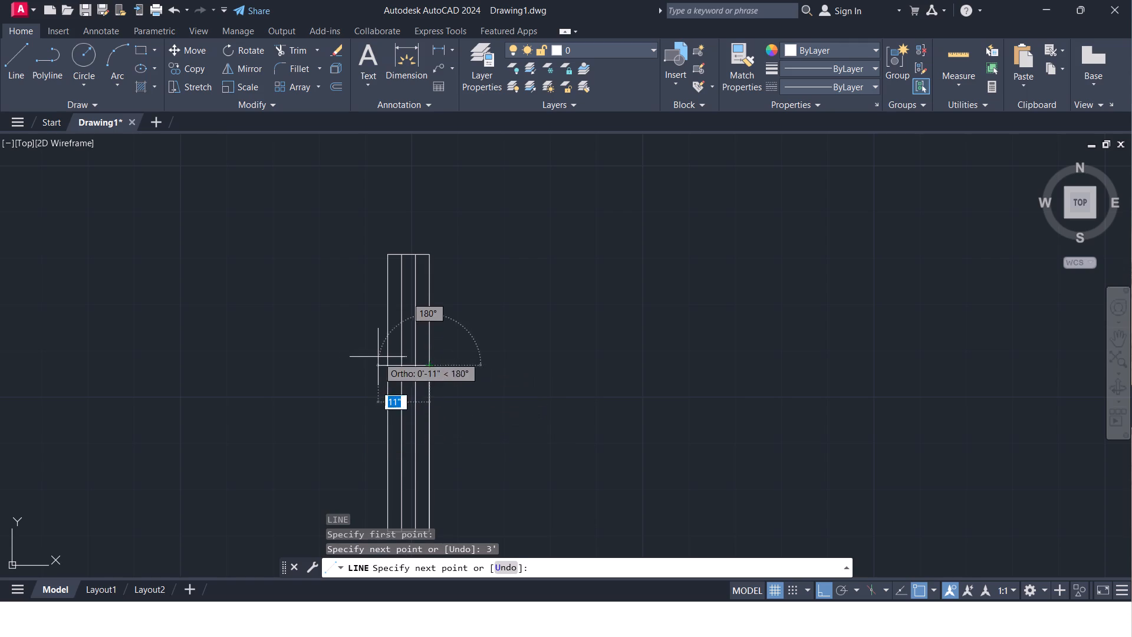
left_click(392, 368)
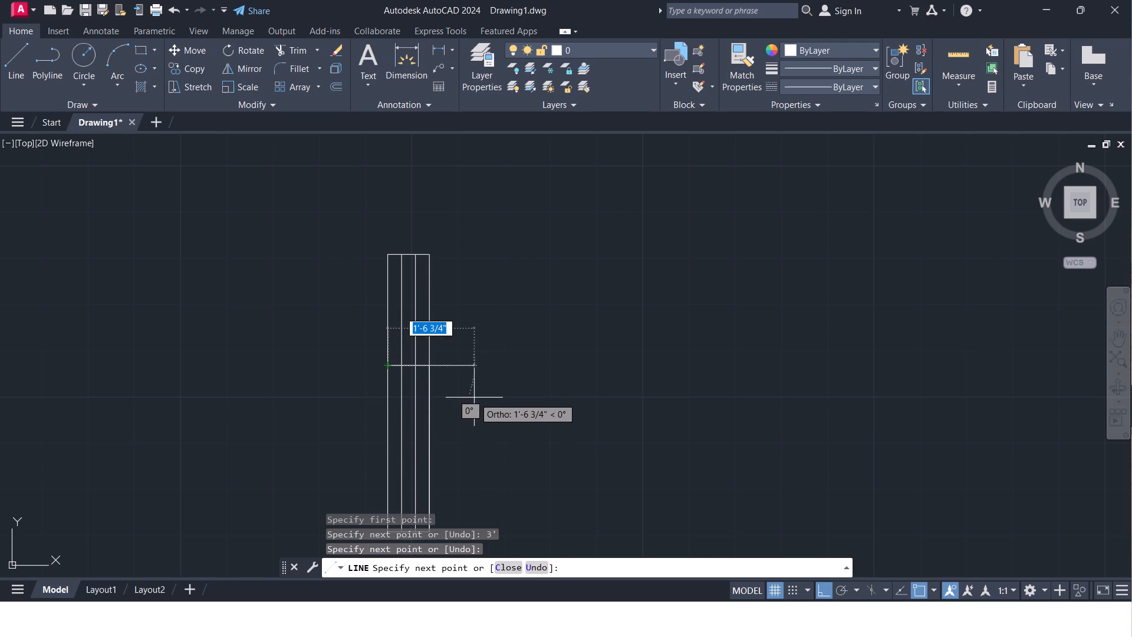
key("Escape")
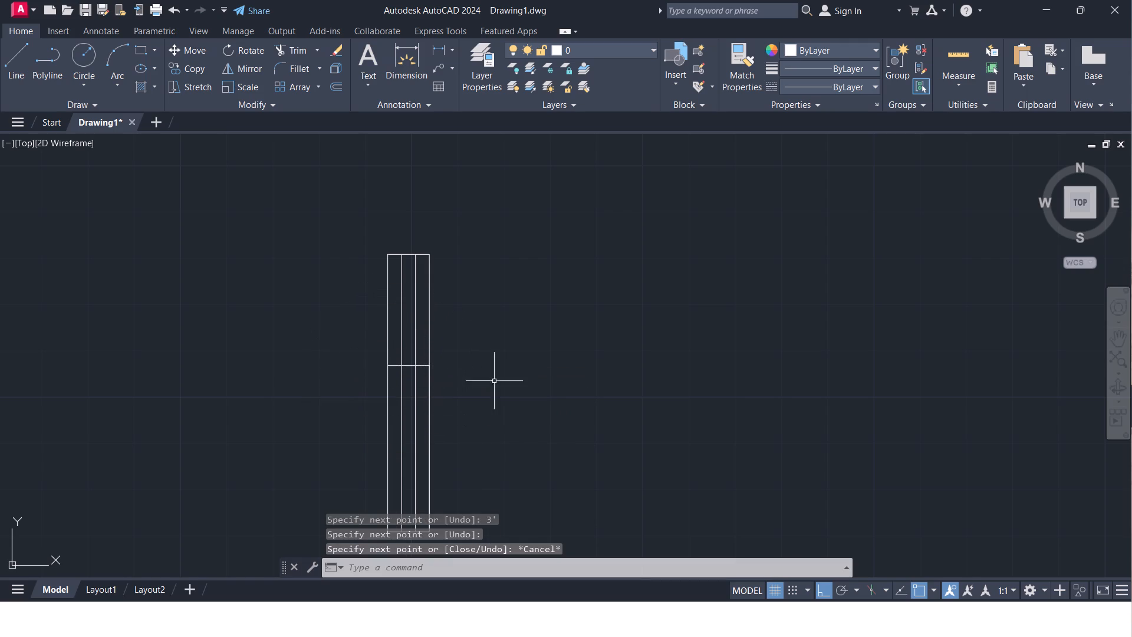
left_click(487, 308)
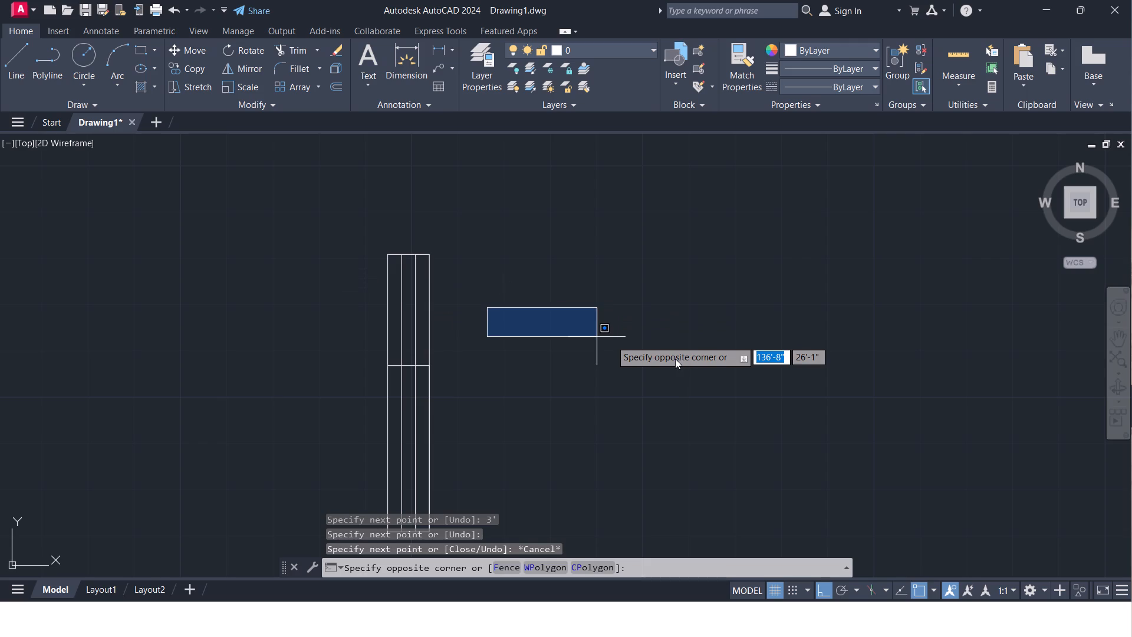
key("Escape")
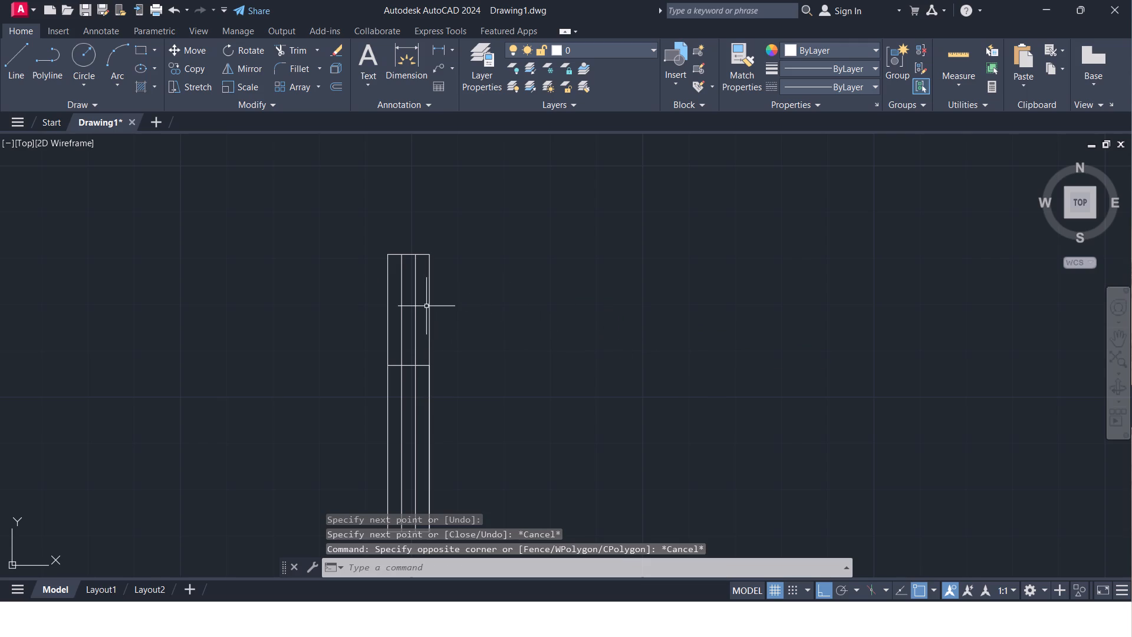
Trim away everything above the 3' line on the exploded window copy, including its old top edge.
type("tr")
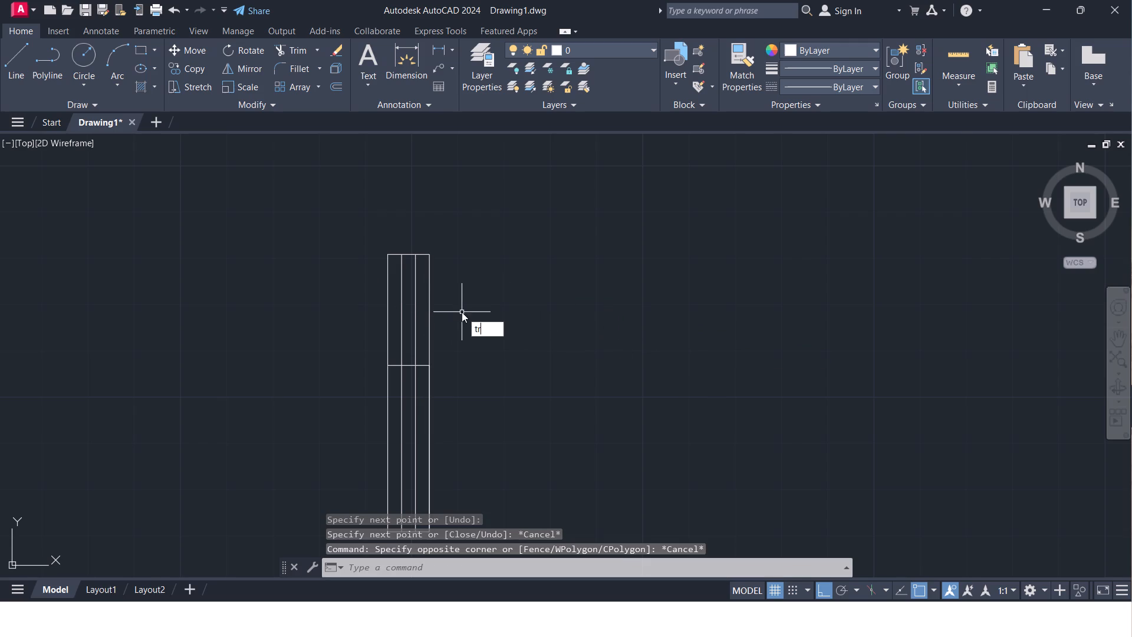
key("Return")
key("Return")
left_click(462, 312)
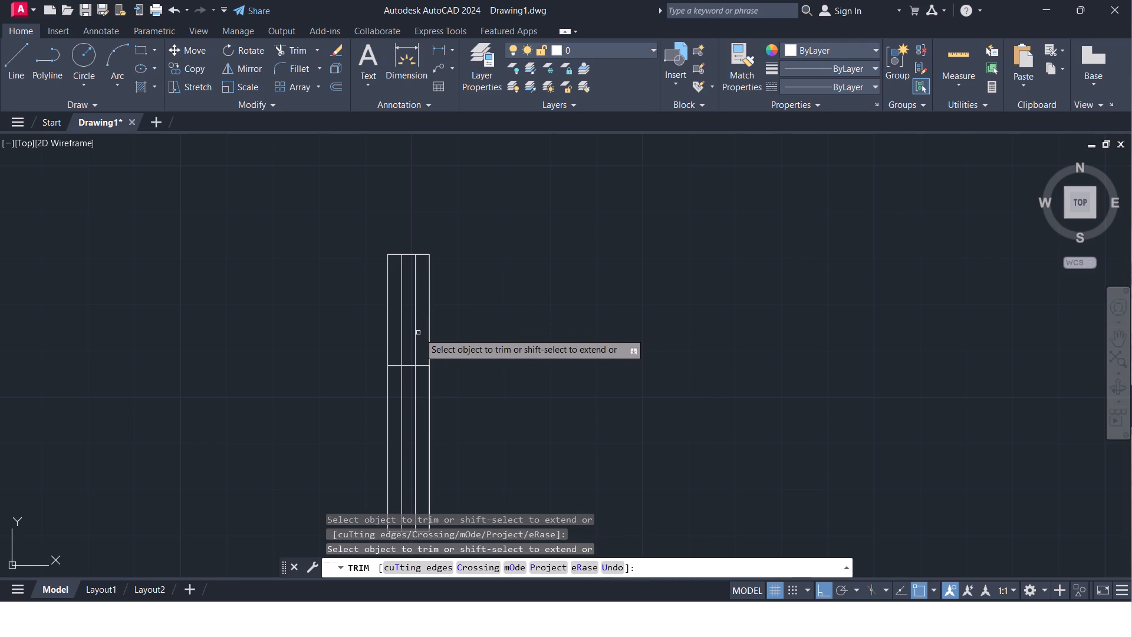
left_click(428, 330)
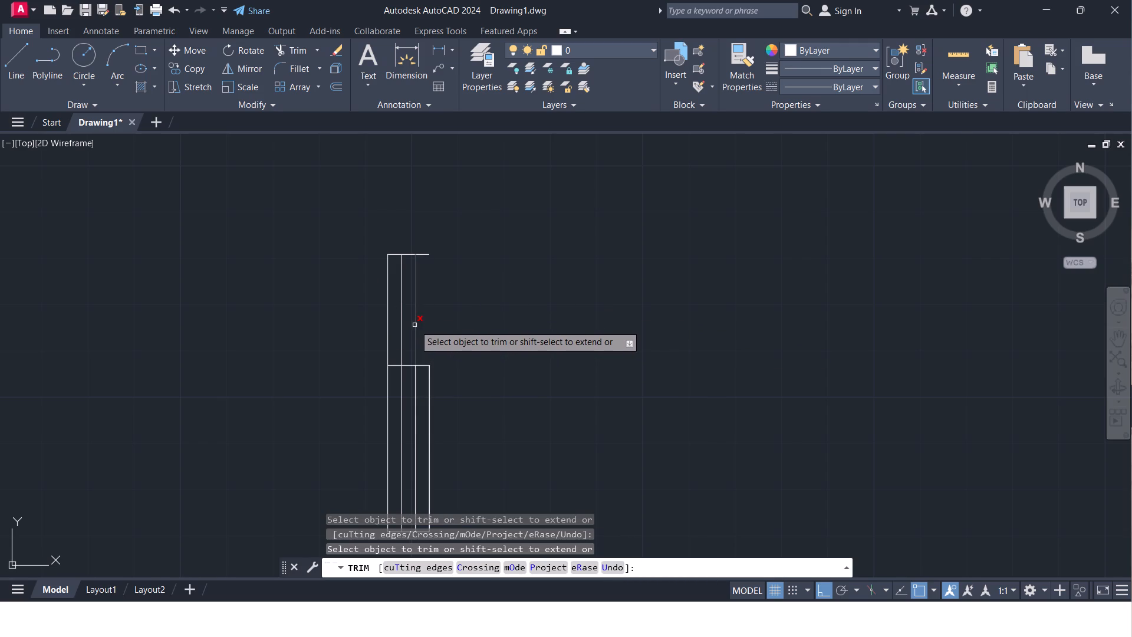
left_click(414, 325)
left_click(402, 318)
left_click(387, 311)
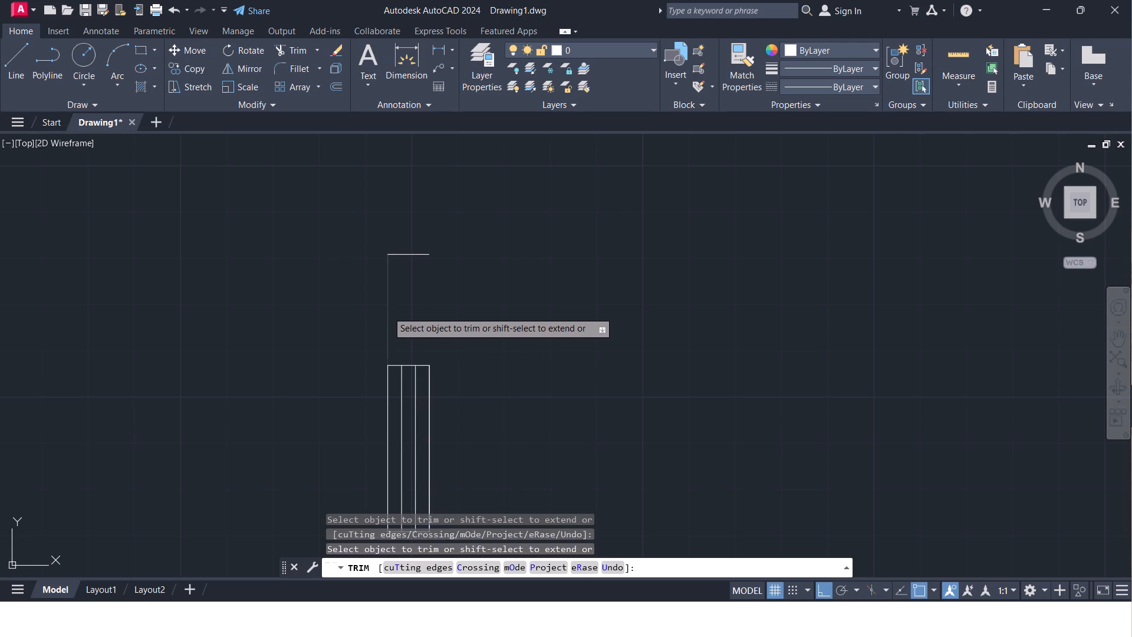
left_click(420, 253)
scroll(489, 308, "down", 2)
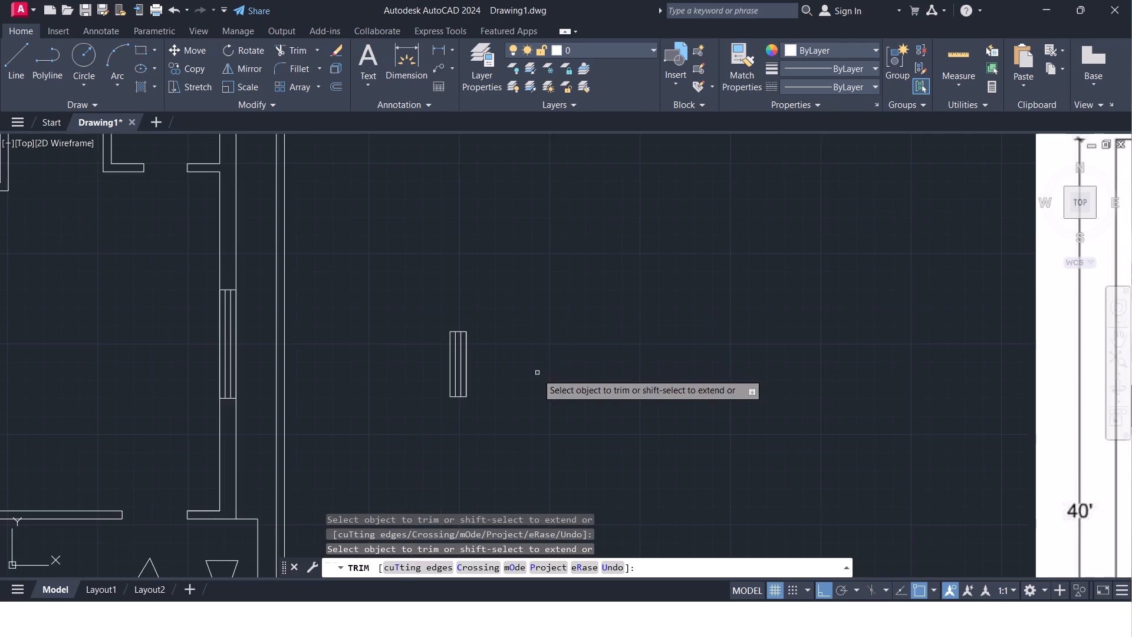
middle_click_drag(538, 374, 541, 317)
key("Escape")
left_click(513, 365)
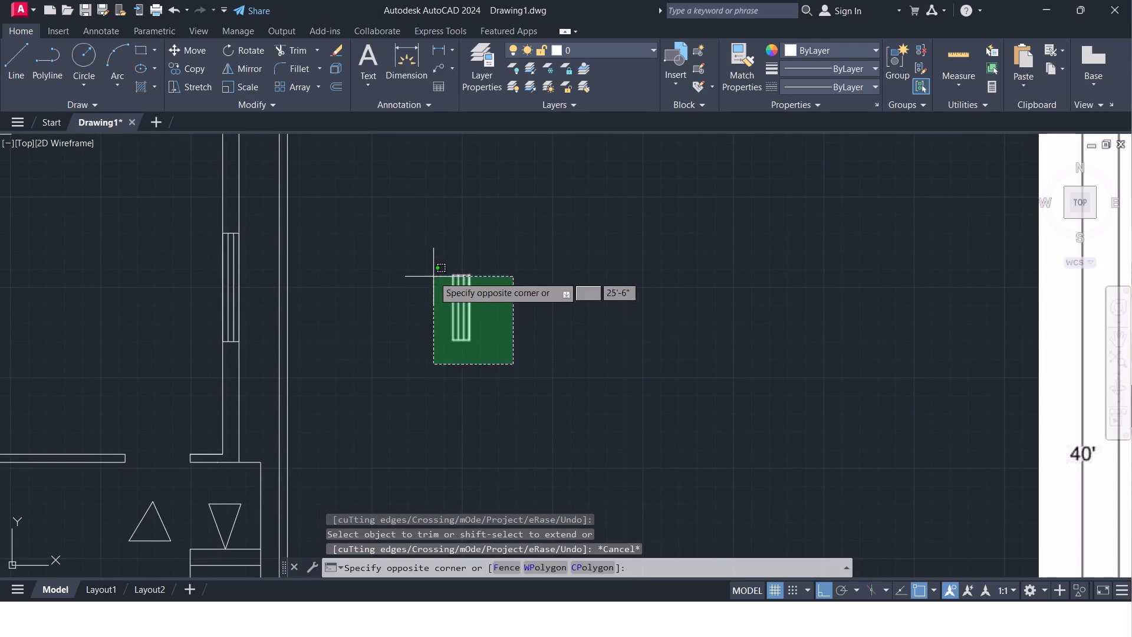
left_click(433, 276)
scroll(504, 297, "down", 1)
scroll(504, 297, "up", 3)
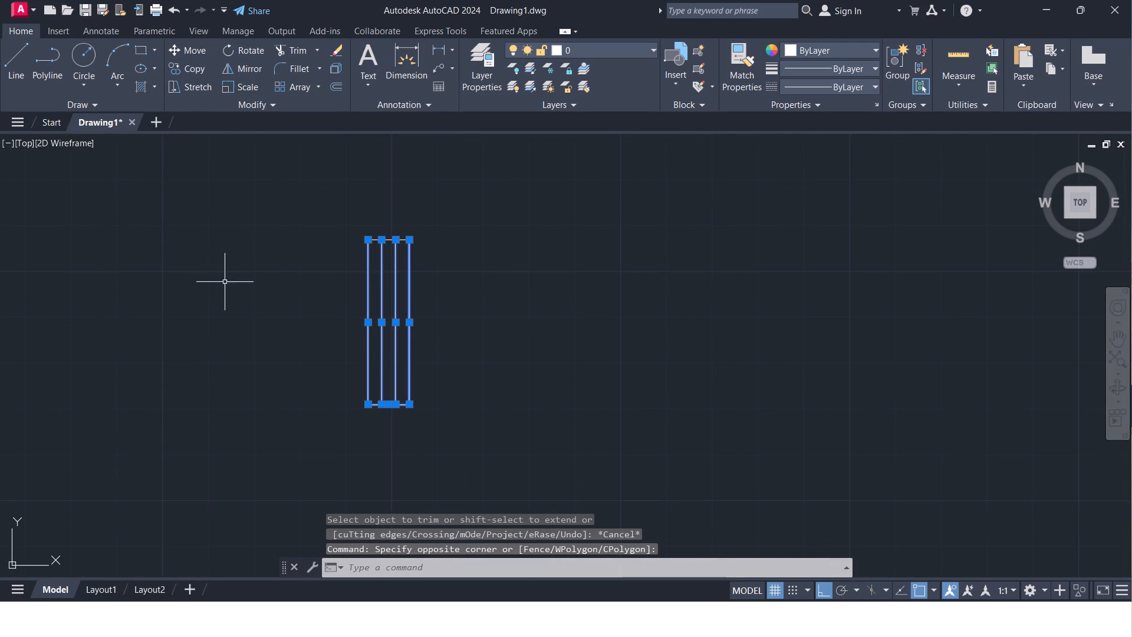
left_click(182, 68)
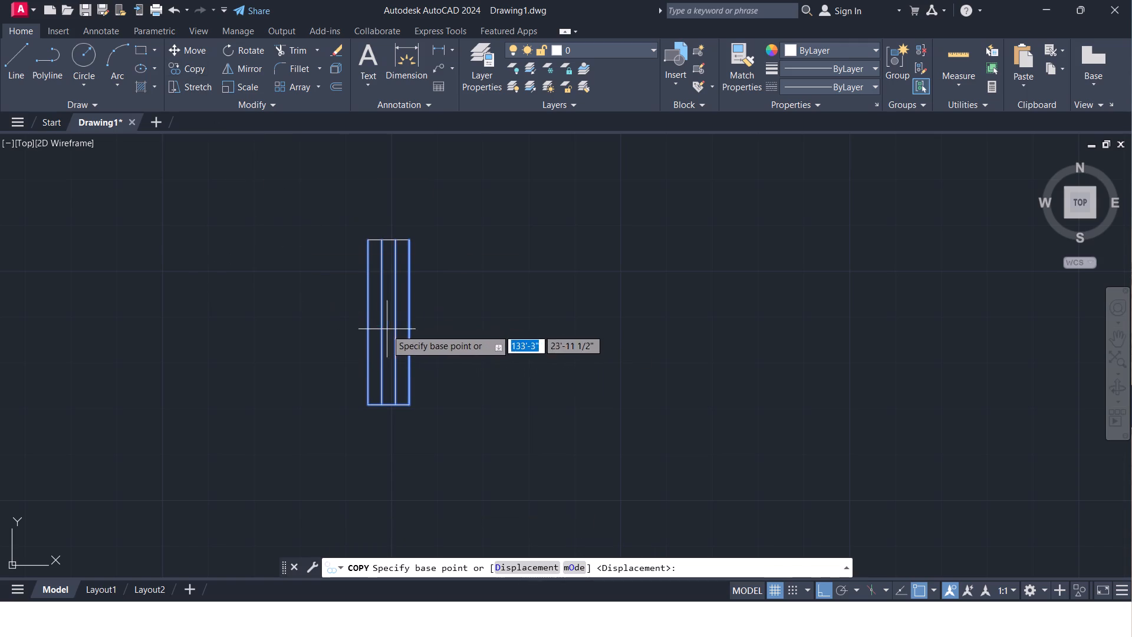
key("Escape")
Copy the whole 3' window by its west edge midpoint, with Ortho off, onto the west wall of the south bedroom.
left_click_drag(467, 469, 445, 458)
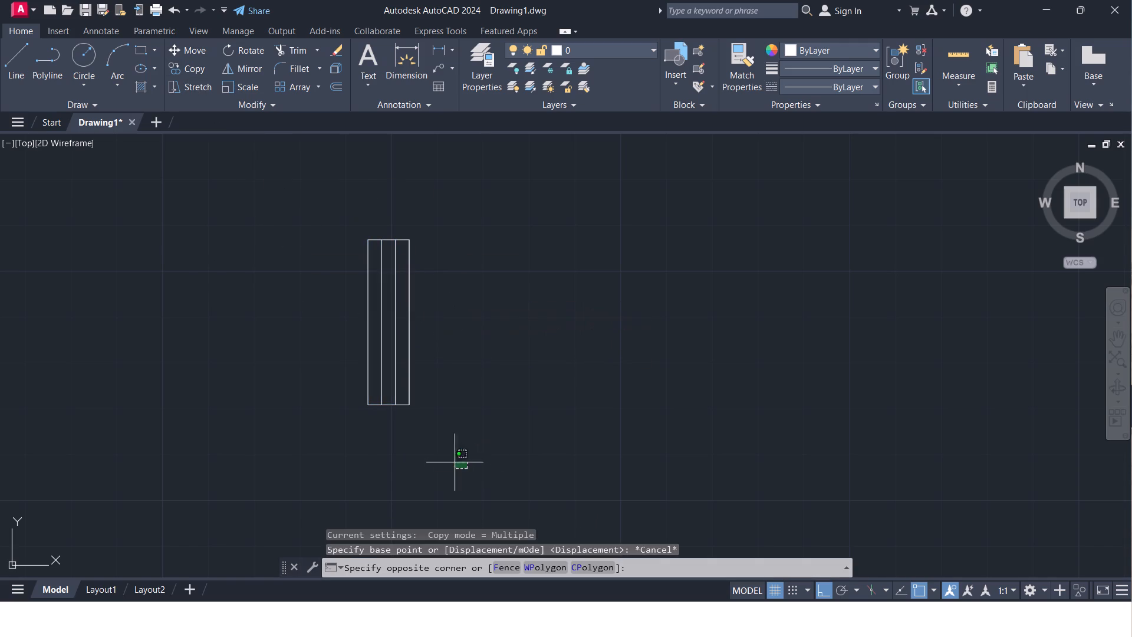
left_click_drag(445, 458, 424, 446)
left_click(324, 205)
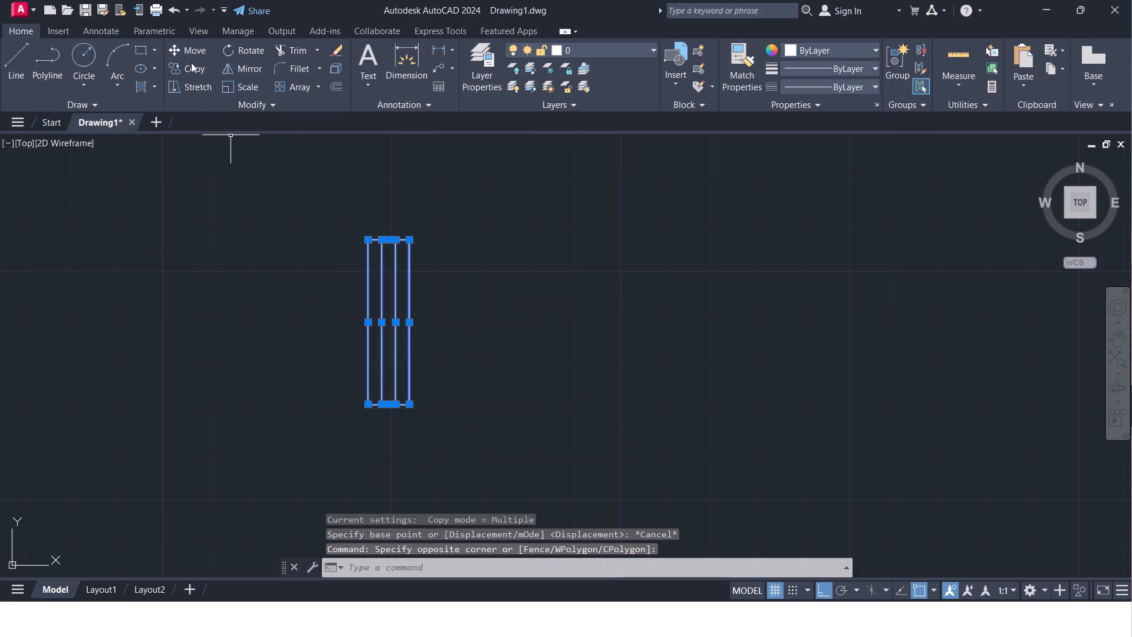
left_click(191, 62)
left_click(371, 319)
scroll(292, 371, "down", 2)
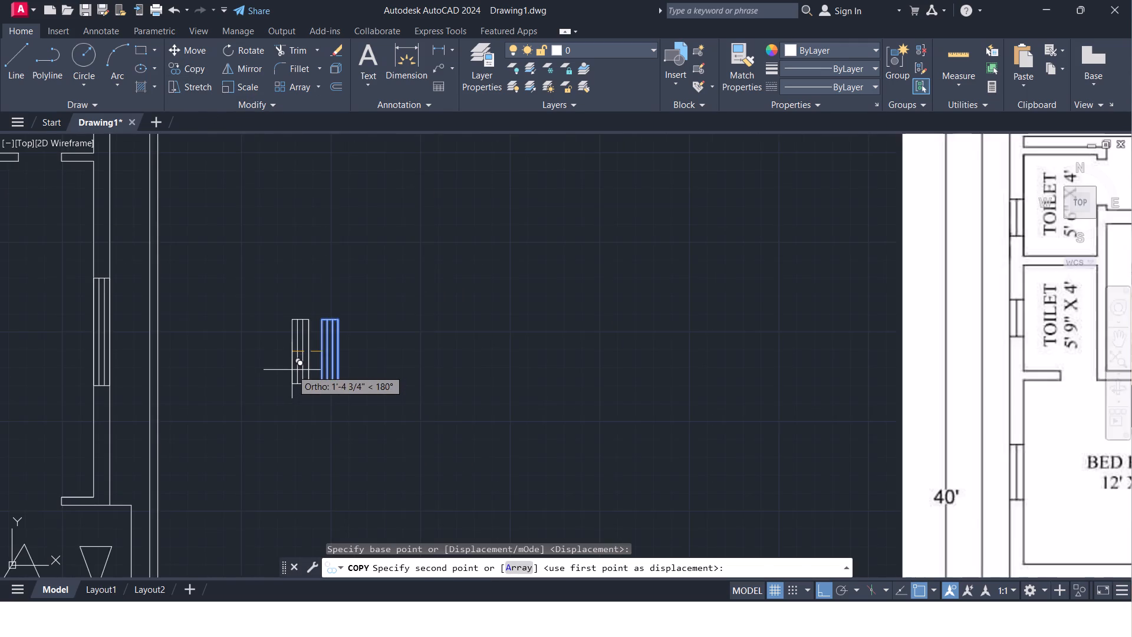
middle_click_drag(292, 366, 511, 323)
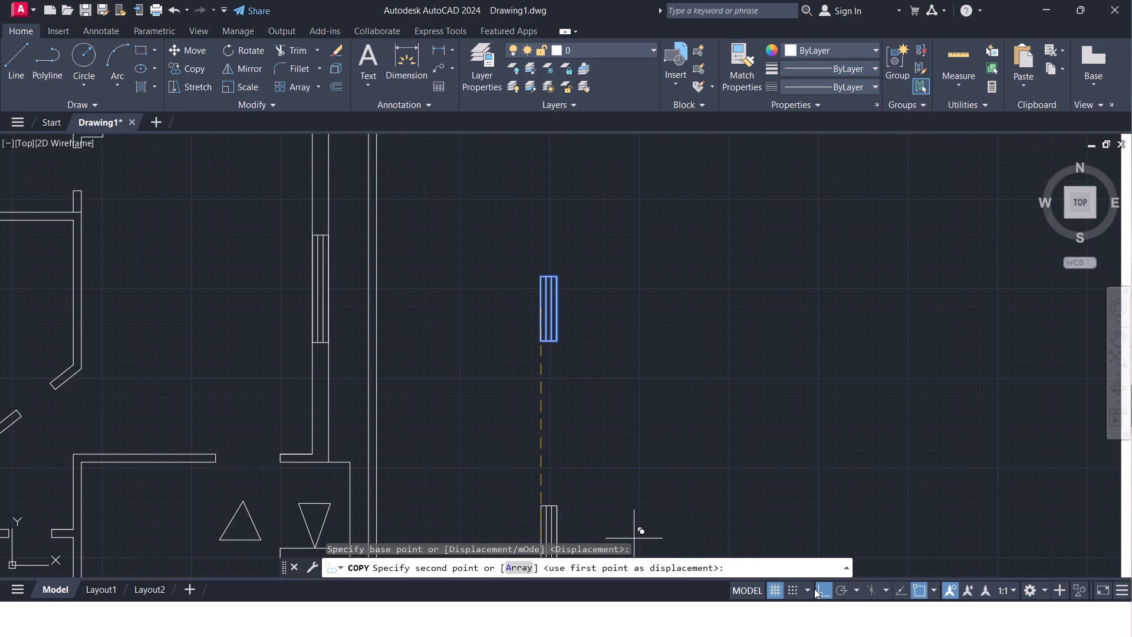
left_click(820, 589)
scroll(635, 442, "down", 2)
middle_click_drag(626, 437, 604, 297)
scroll(295, 377, "up", 2)
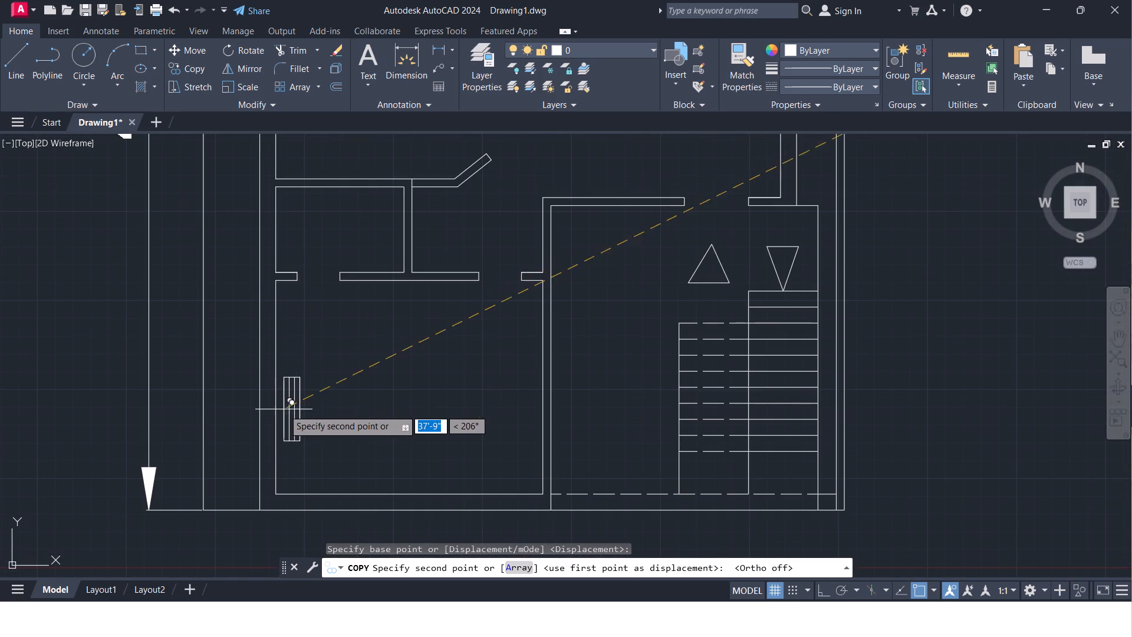
scroll(260, 385, "up", 3)
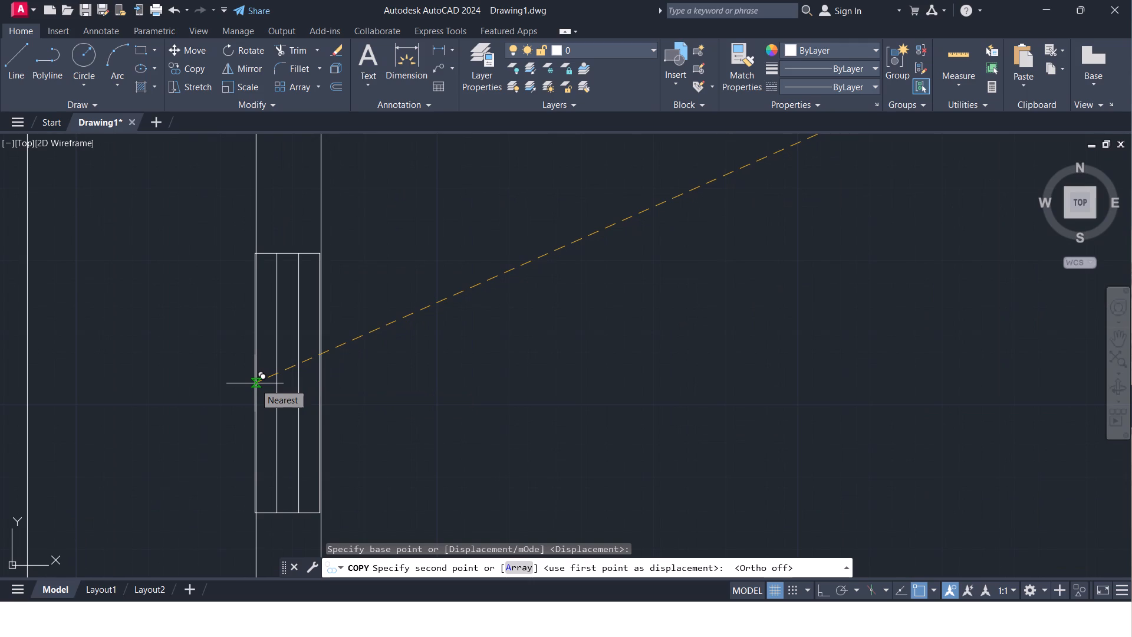
left_click(256, 386)
Place another copy of the 3' window on the west wall of the 12' x 10' bedroom and finish copying.
scroll(591, 427, "down", 3)
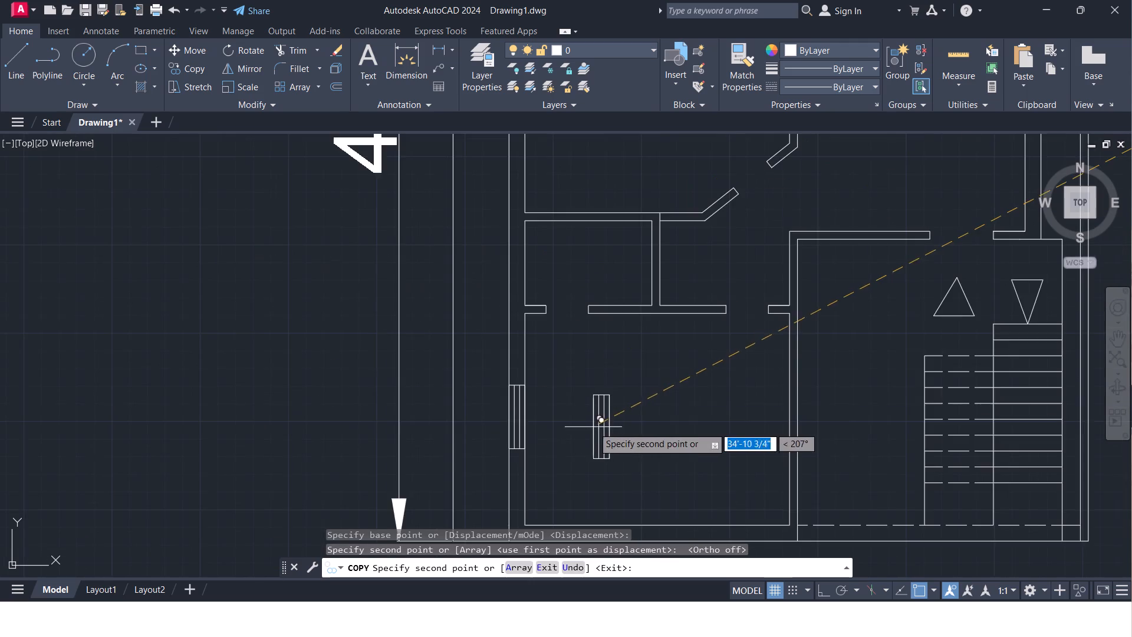
middle_click_drag(615, 421, 515, 354)
scroll(511, 352, "down", 2)
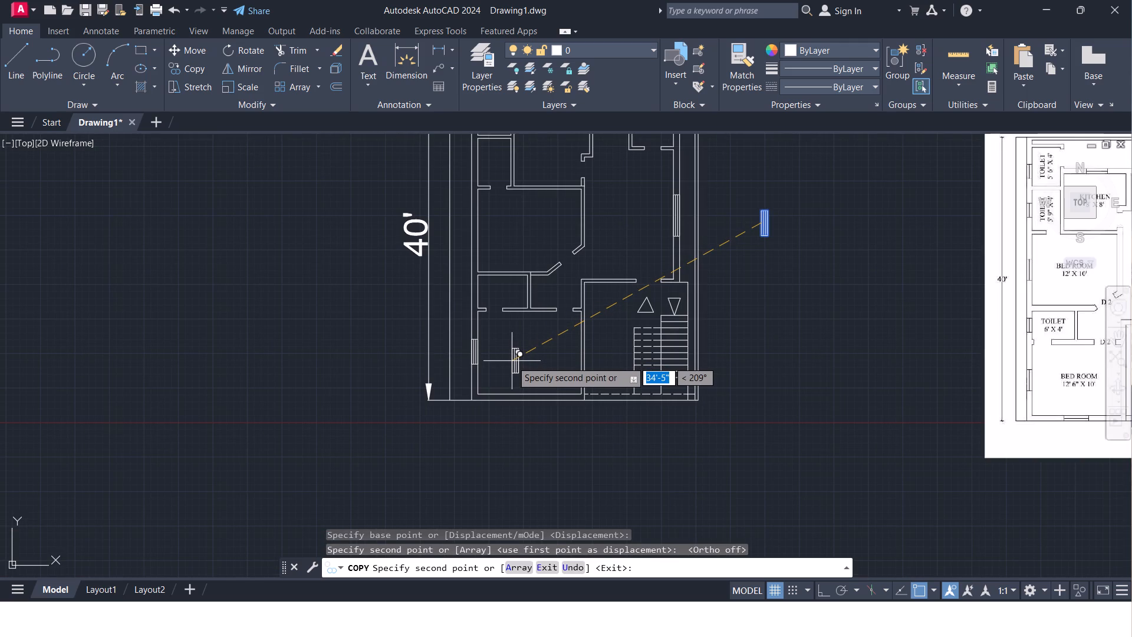
middle_click_drag(513, 351, 502, 406)
scroll(460, 296, "up", 3)
scroll(452, 240, "up", 3)
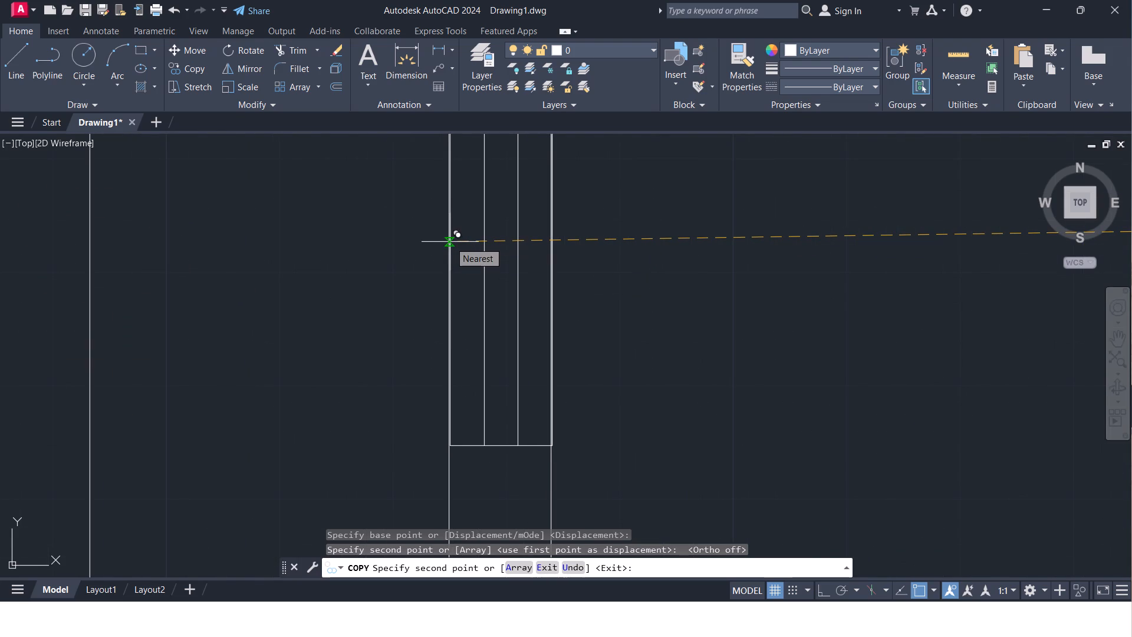
left_click(450, 242)
scroll(509, 276, "down", 4)
scroll(580, 299, "down", 3)
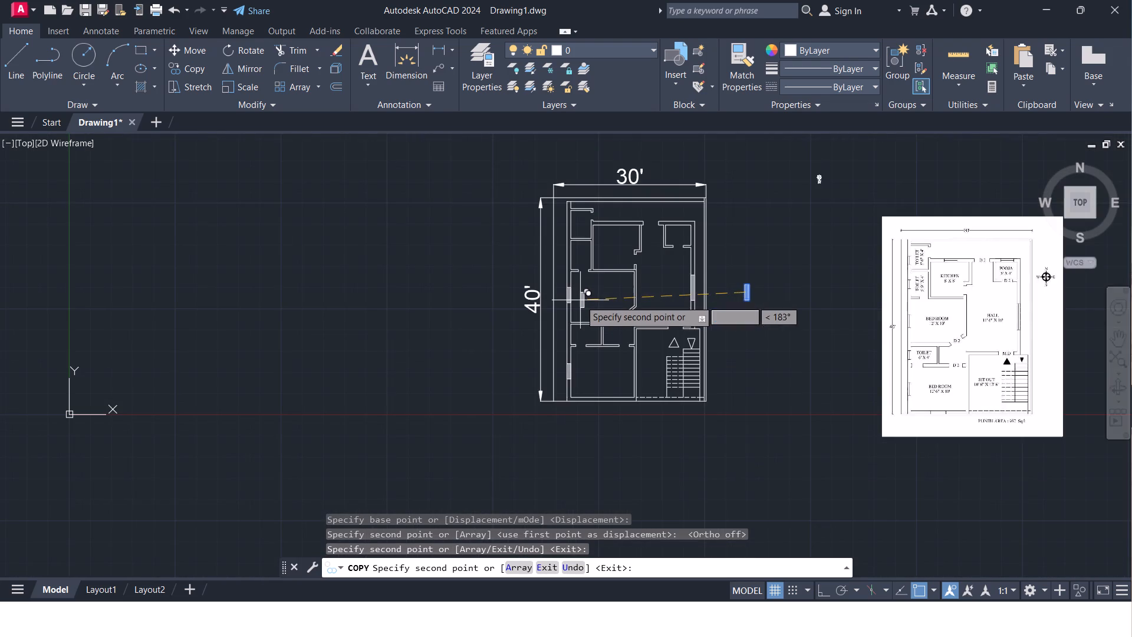
middle_click_drag(580, 301, 433, 320)
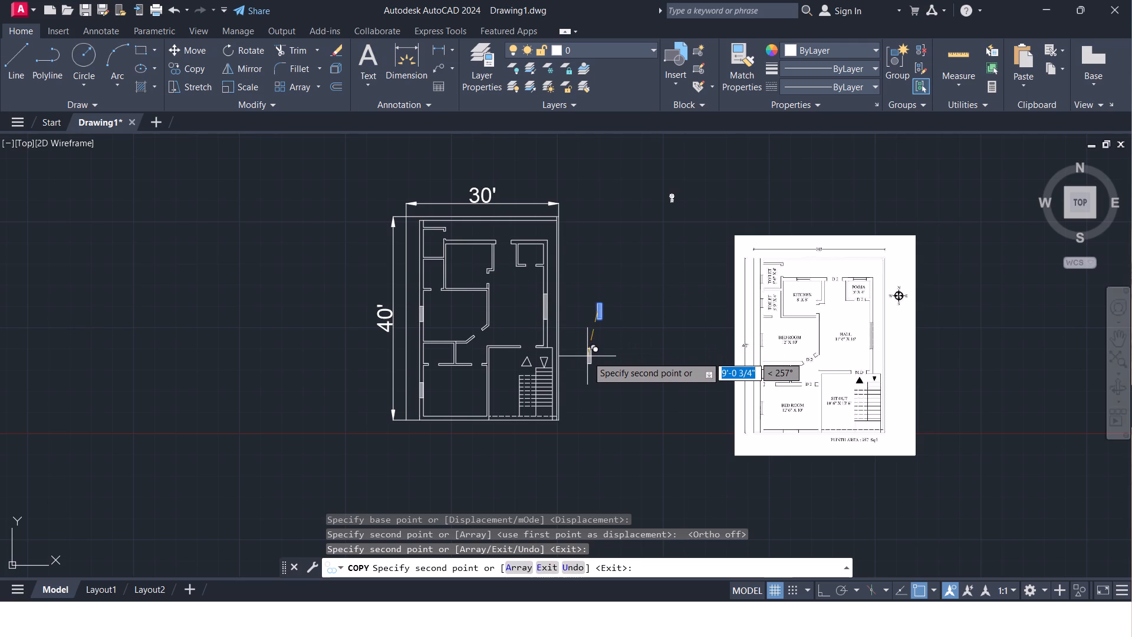
scroll(586, 357, "up", 1)
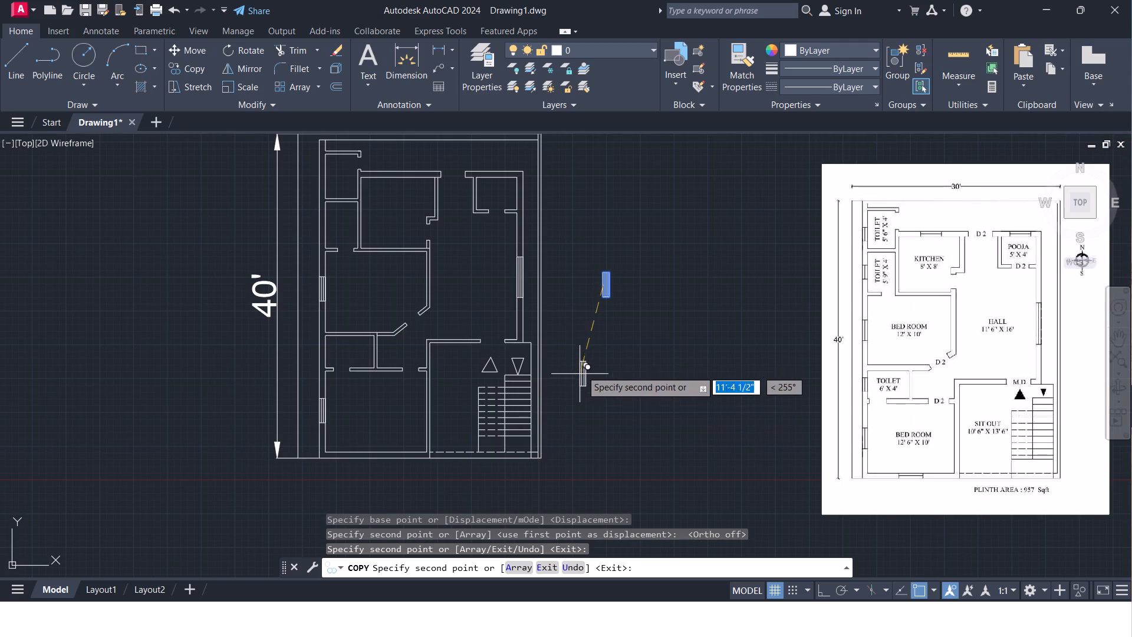
key("Escape")
Rotate the loose 3' window outside the plan about its centre to horizontal, with Ortho on.
left_click(629, 320)
left_click(587, 258)
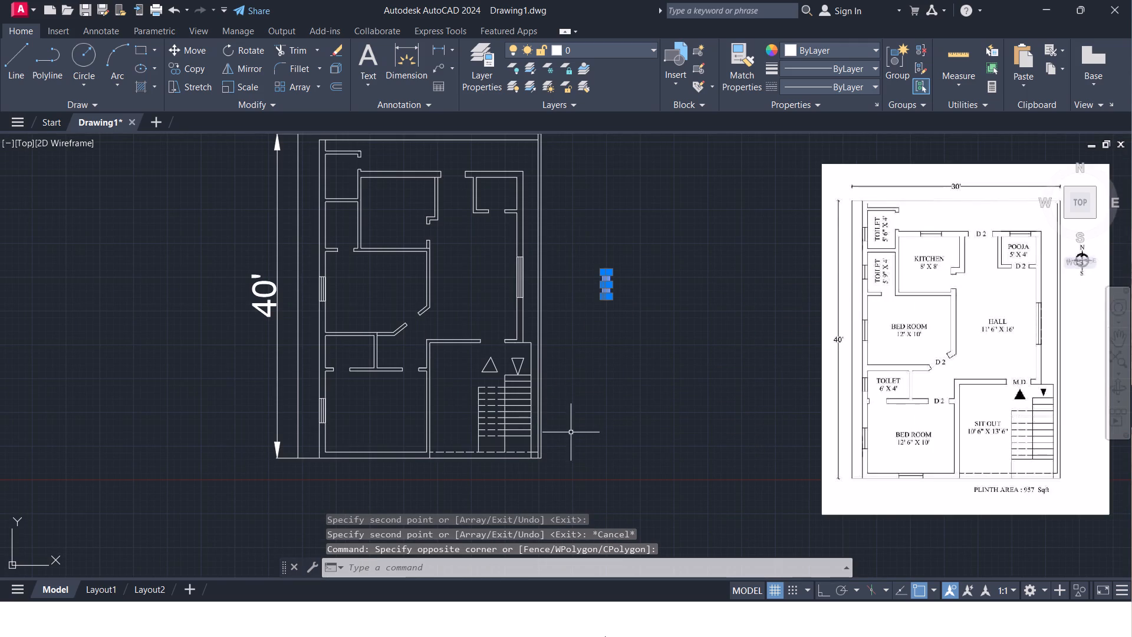
left_click(245, 45)
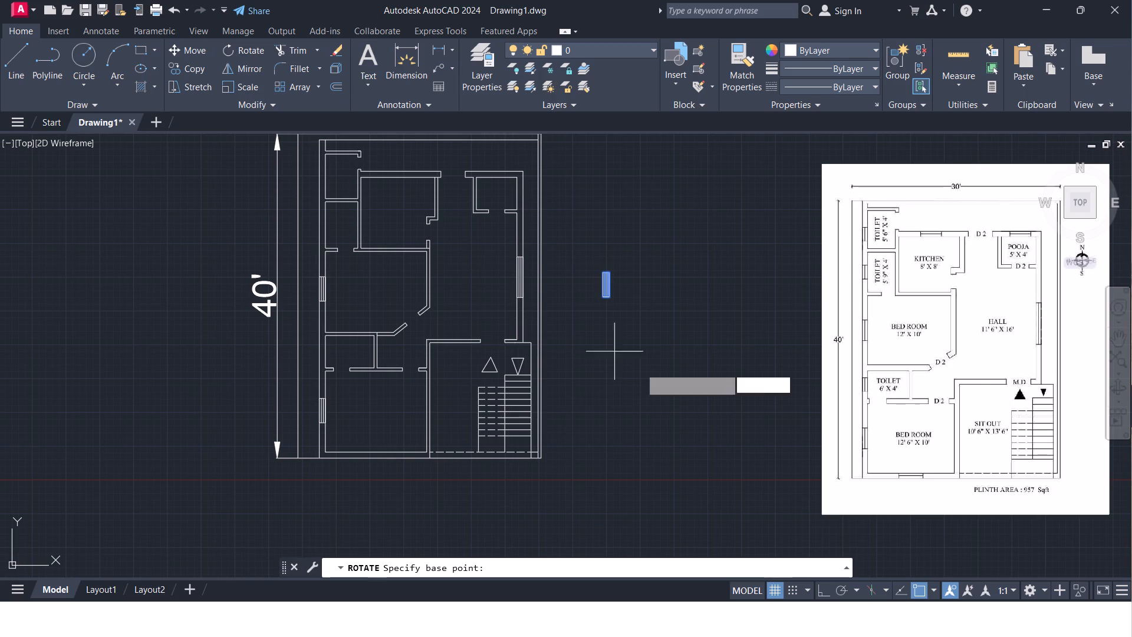
left_click(821, 585)
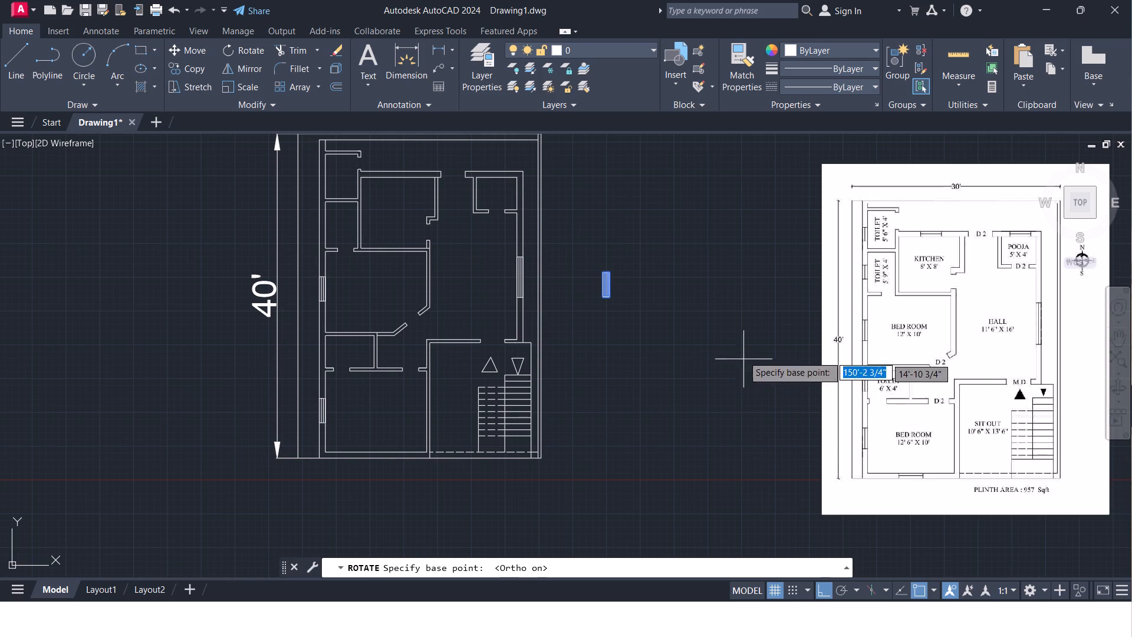
scroll(683, 311, "up", 4)
middle_click_drag(285, 173, 295, 214)
scroll(287, 209, "down", 2)
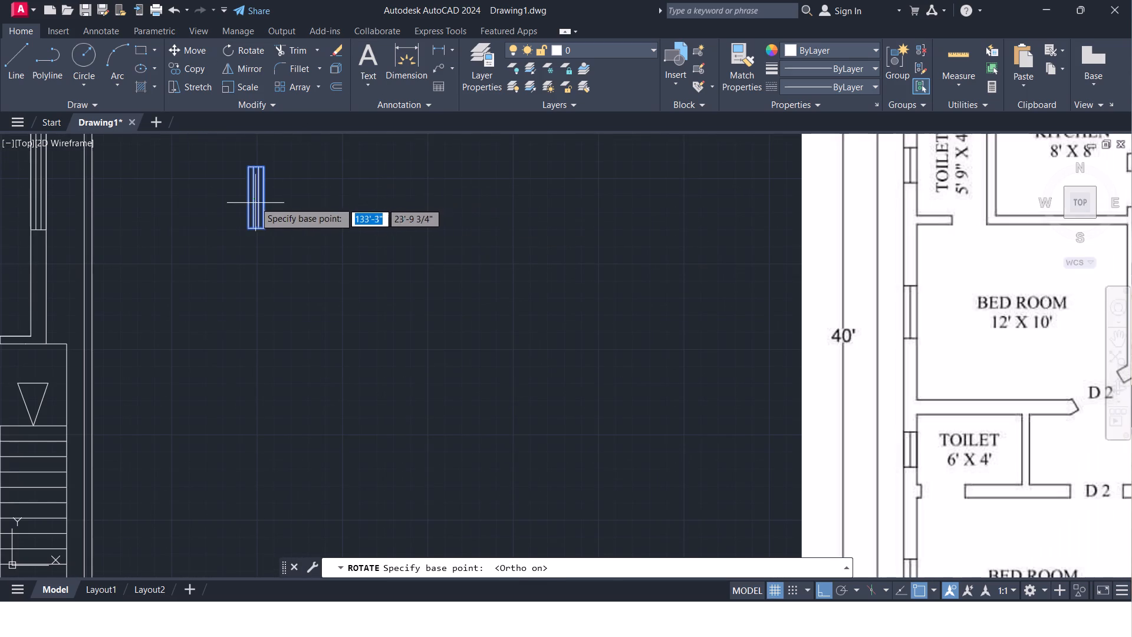
left_click(254, 198)
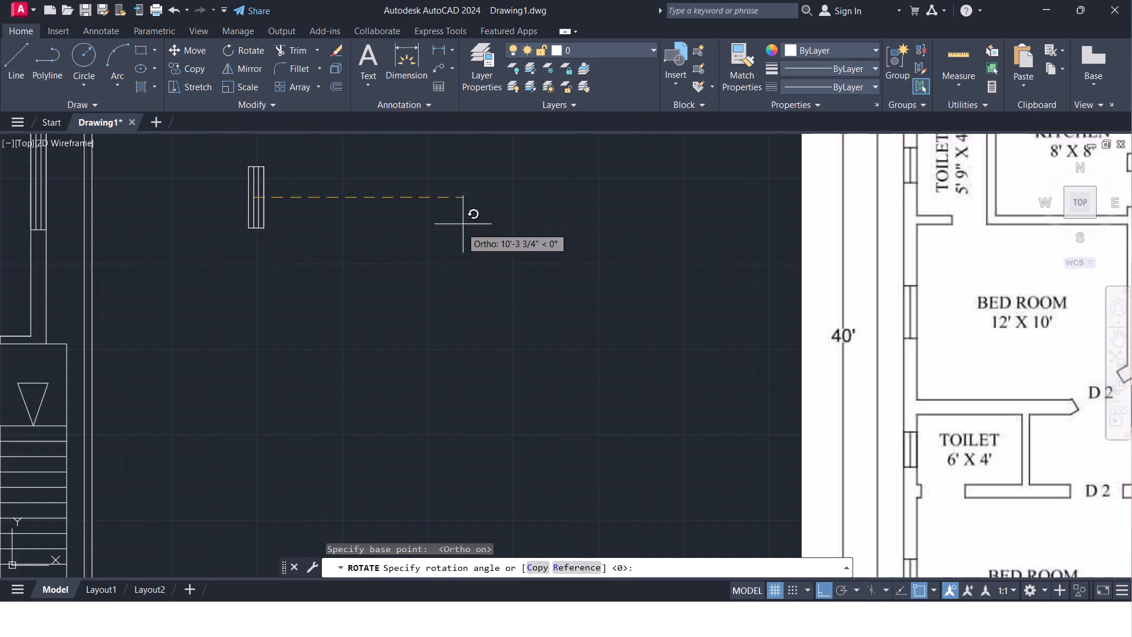
left_click(287, 407)
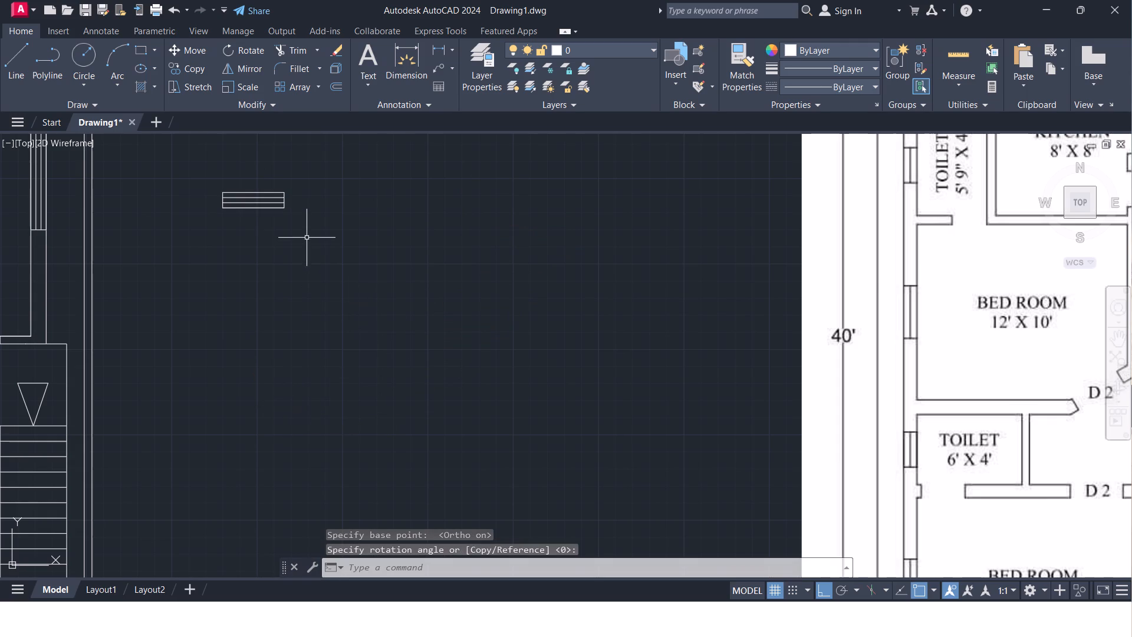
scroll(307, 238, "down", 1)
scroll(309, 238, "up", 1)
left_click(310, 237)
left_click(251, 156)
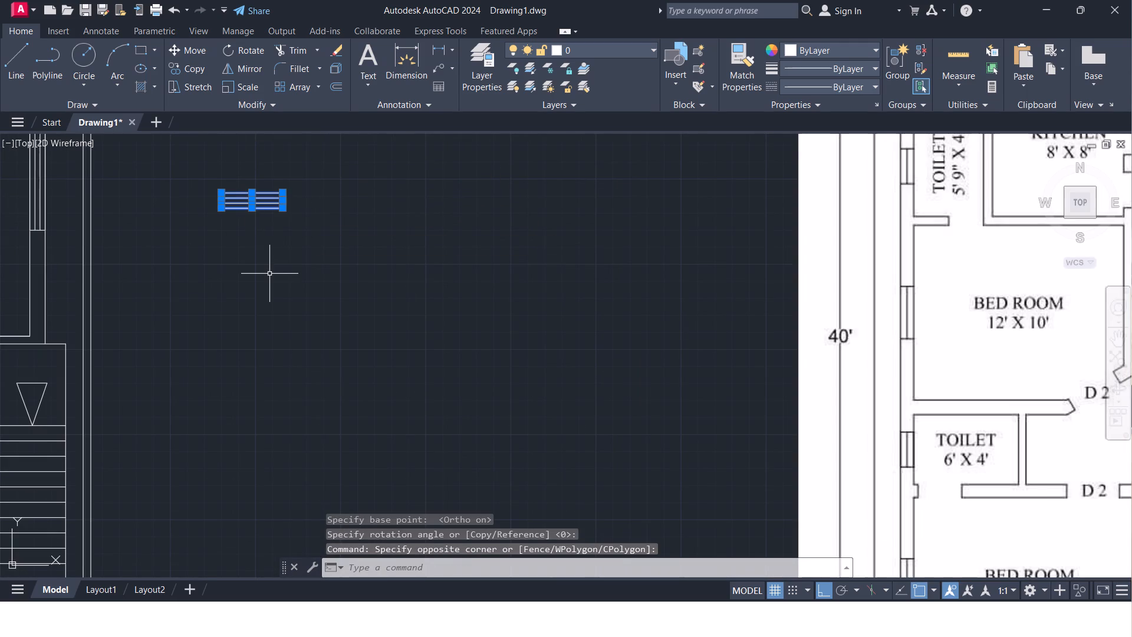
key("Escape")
Move the horizontal 3' window by its lower edge midpoint, with Ortho off, into the south wall of the south bedroom.
left_click(304, 256)
left_click(207, 169)
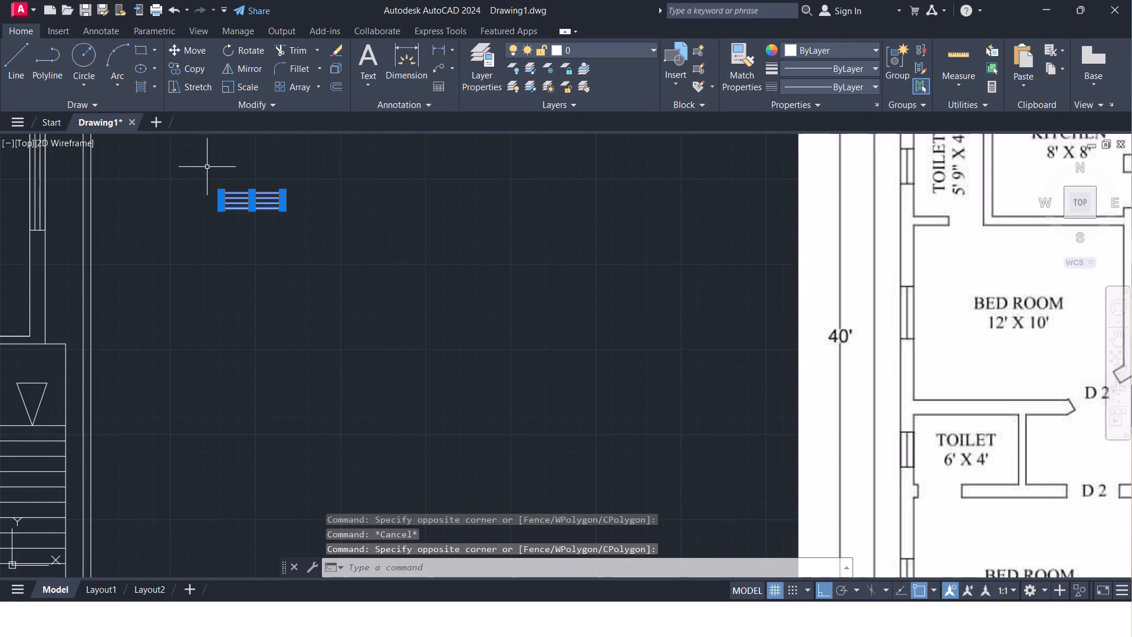
key("m")
key("Return")
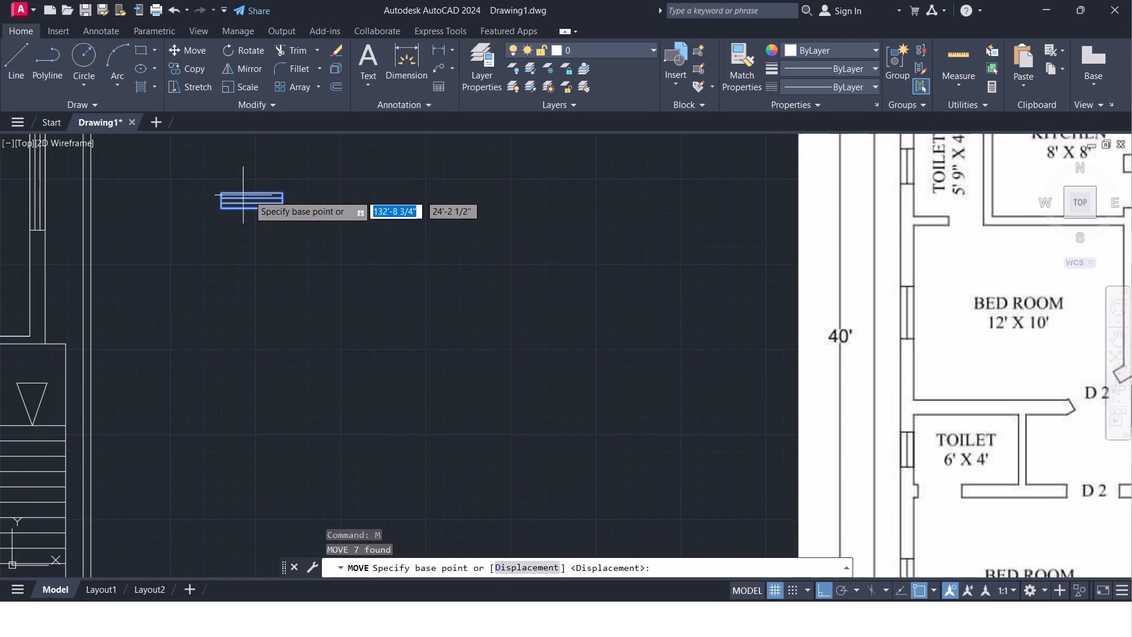
left_click(255, 211)
scroll(187, 314, "down", 3)
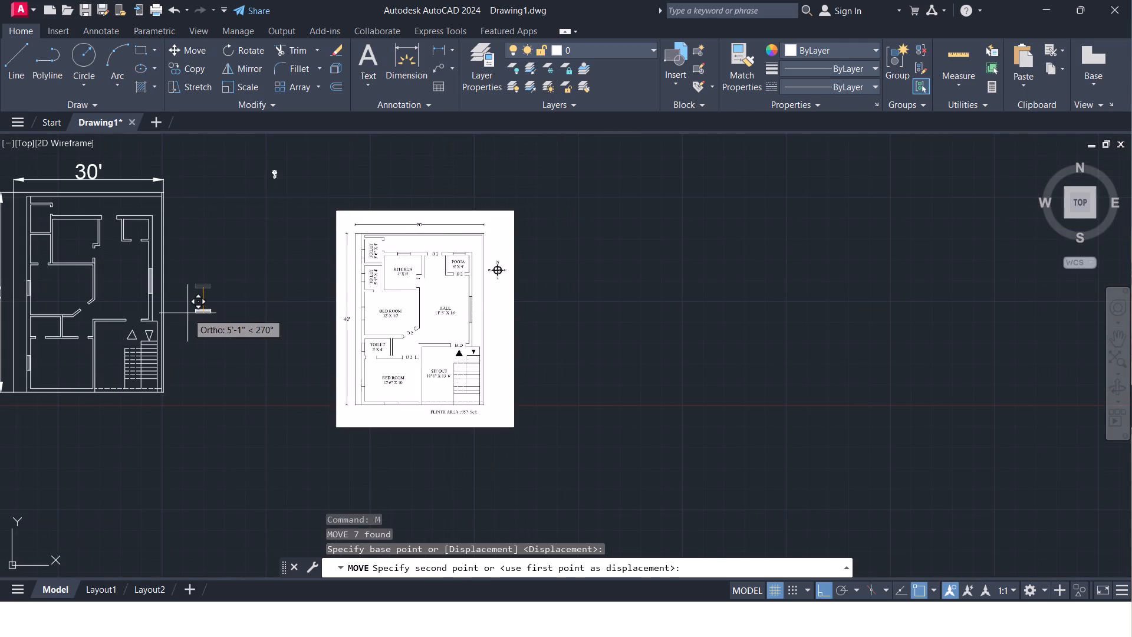
left_click(818, 587)
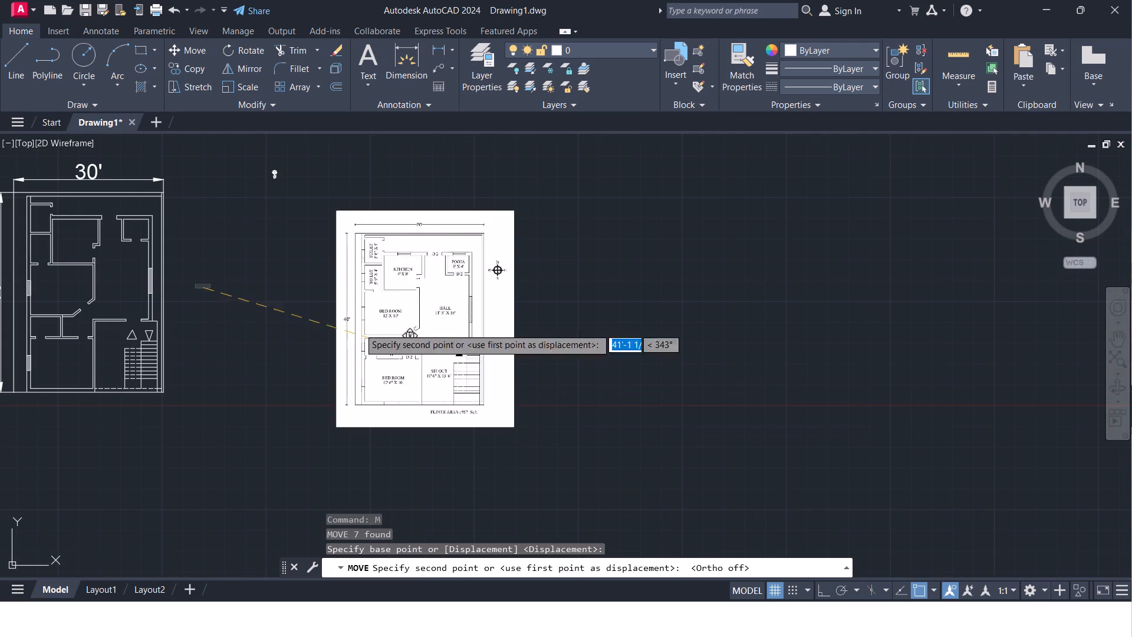
middle_click_drag(298, 291, 613, 277)
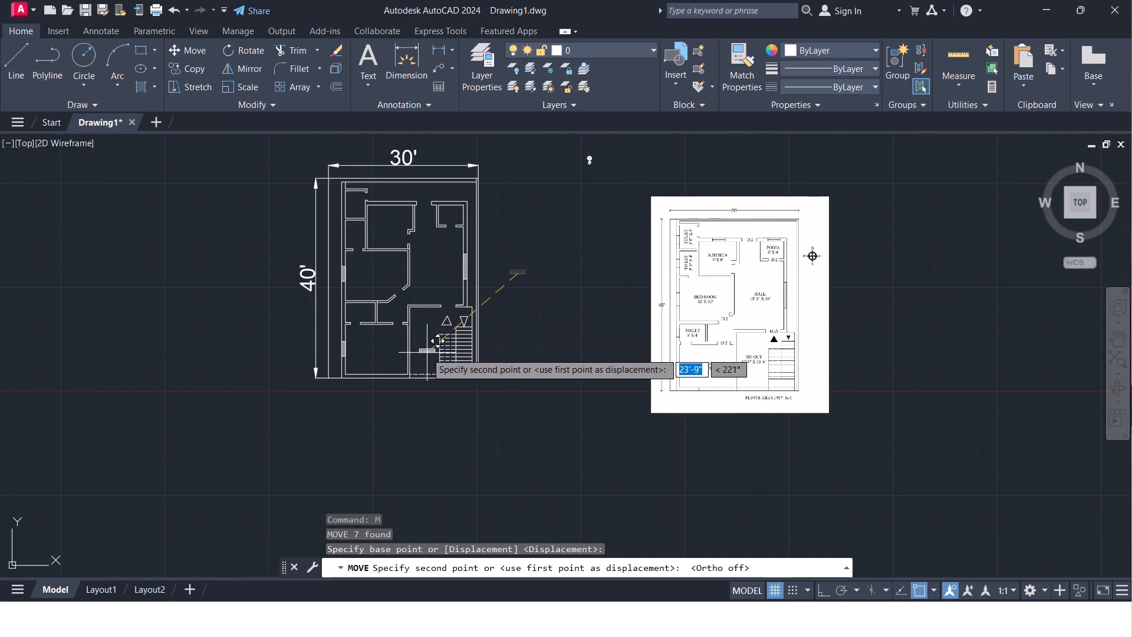
scroll(376, 379, "up", 6)
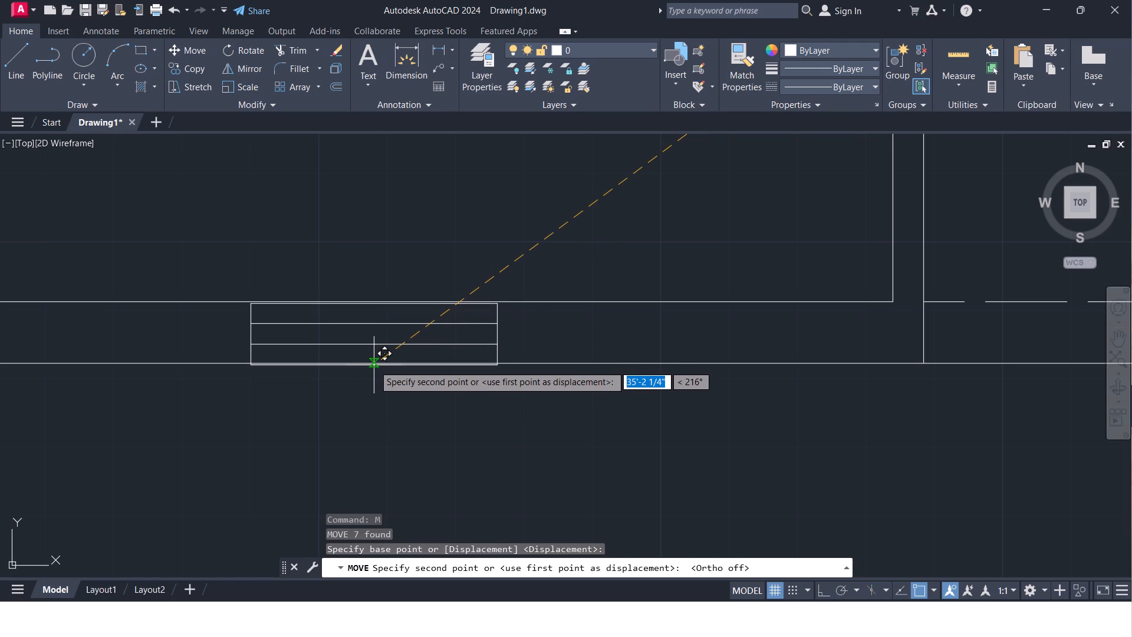
scroll(374, 360, "up", 2)
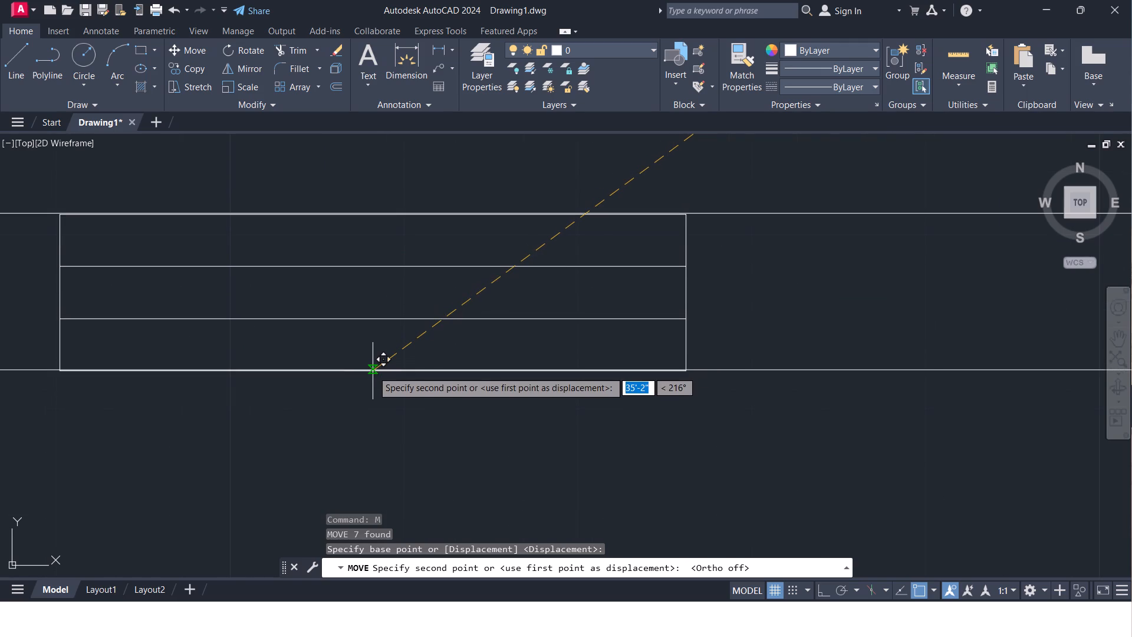
left_click(373, 371)
scroll(536, 429, "down", 6)
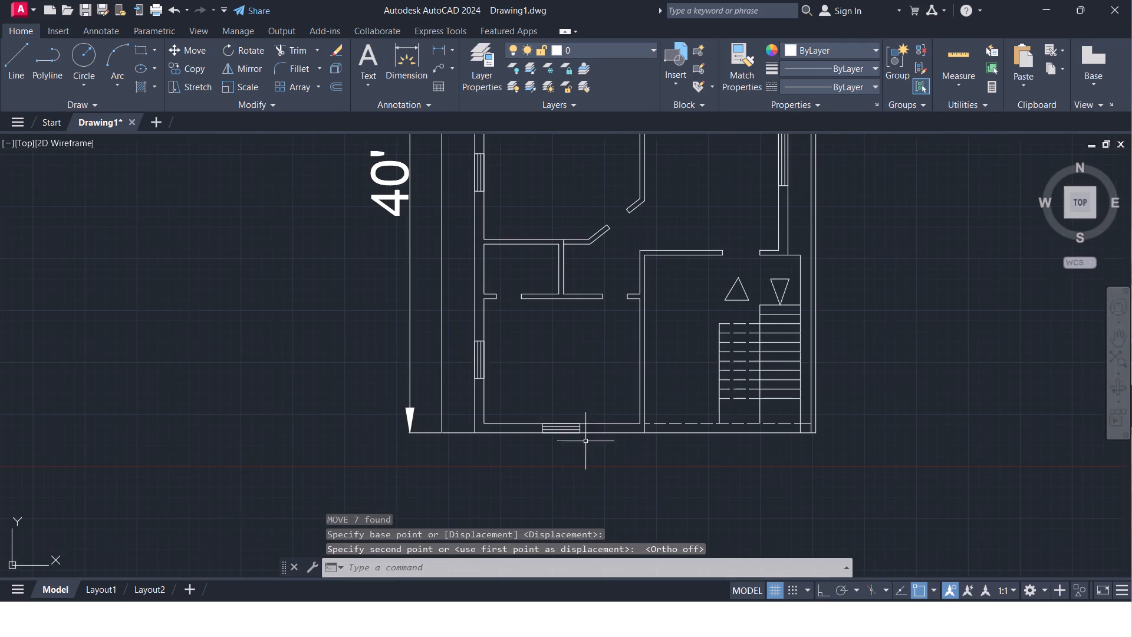
Compare the drawn plan with the reference image to check where windows are still needed.
middle_click_drag(658, 474, 471, 442)
scroll(420, 410, "down", 1)
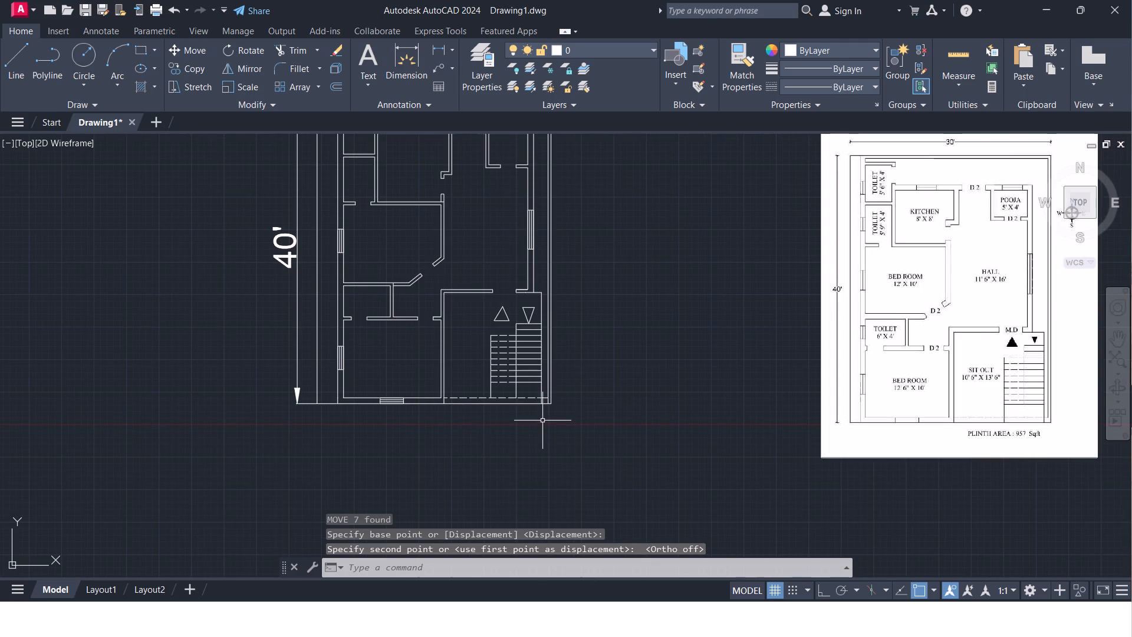
scroll(545, 409, "up", 1)
middle_click_drag(549, 386, 388, 284)
scroll(387, 282, "down", 1)
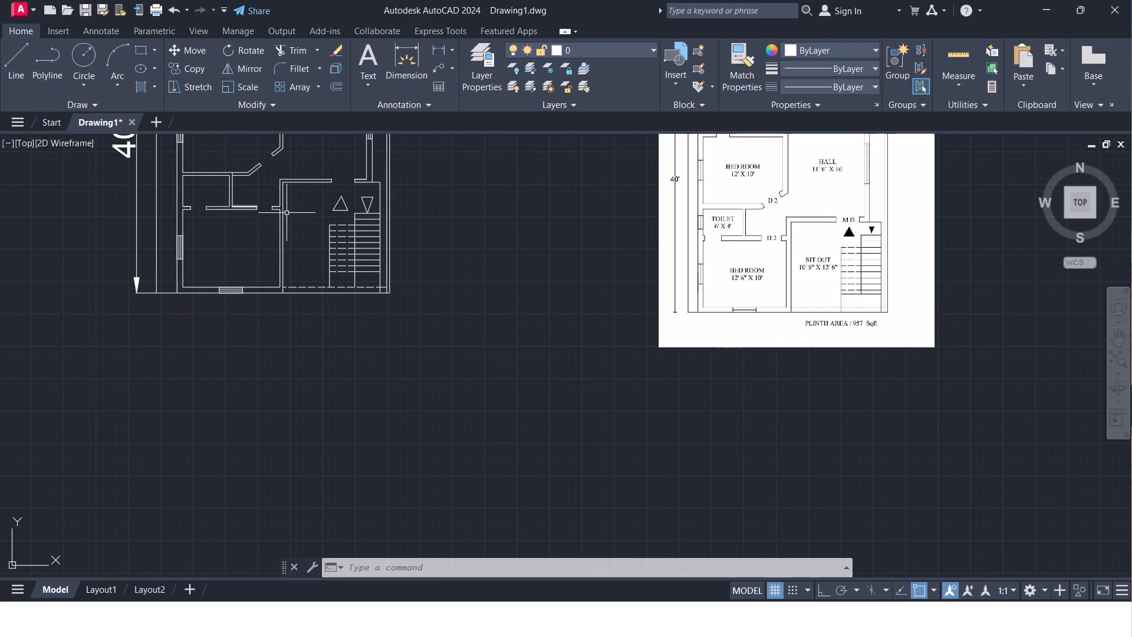
middle_click_drag(317, 209, 307, 306)
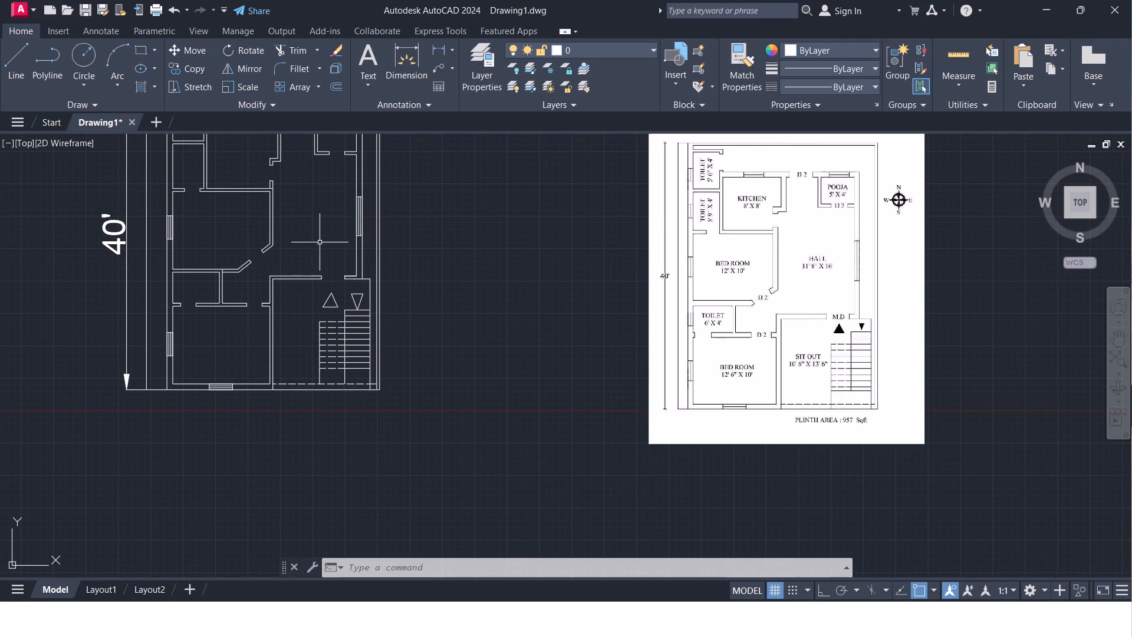
middle_click_drag(243, 238, 232, 350)
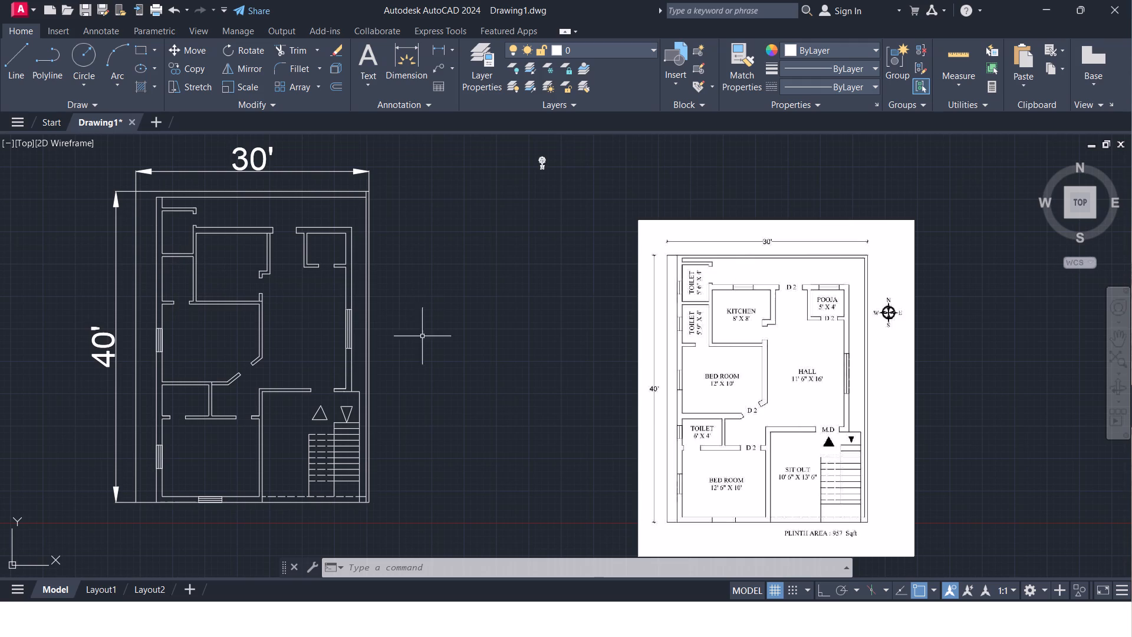
middle_click_drag(473, 457, 407, 256)
middle_click_drag(406, 293, 396, 483)
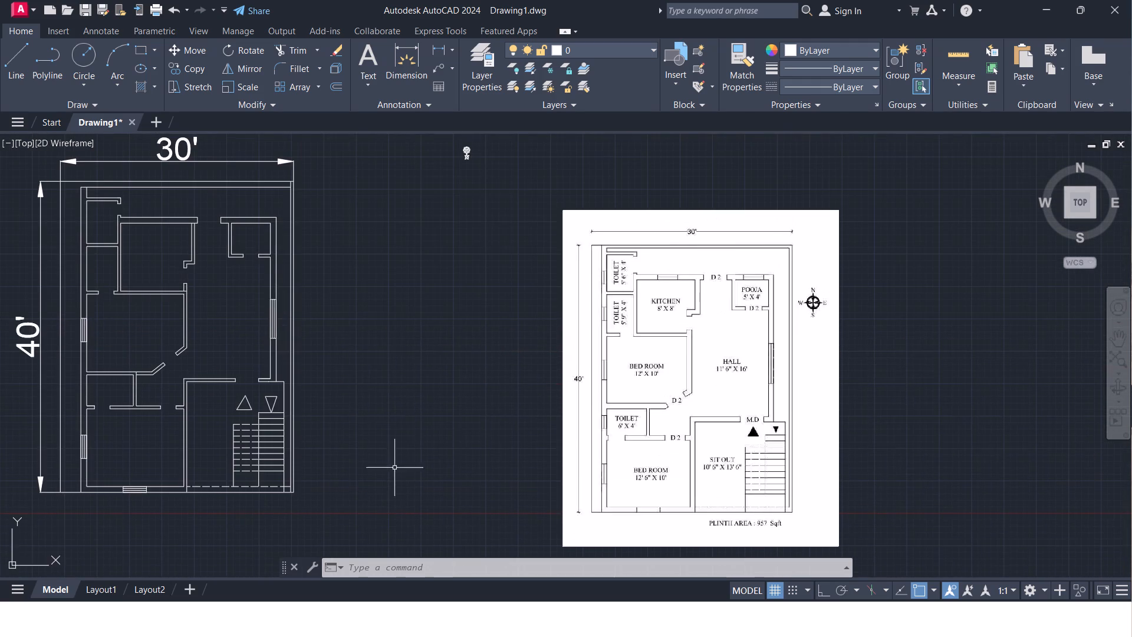
scroll(374, 388, "down", 1)
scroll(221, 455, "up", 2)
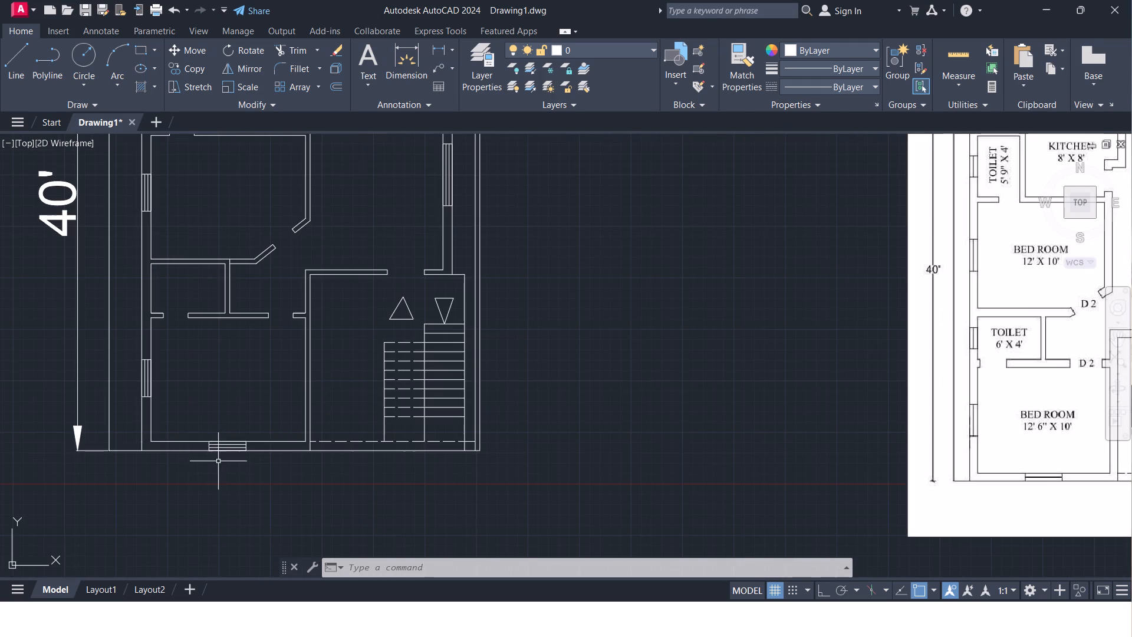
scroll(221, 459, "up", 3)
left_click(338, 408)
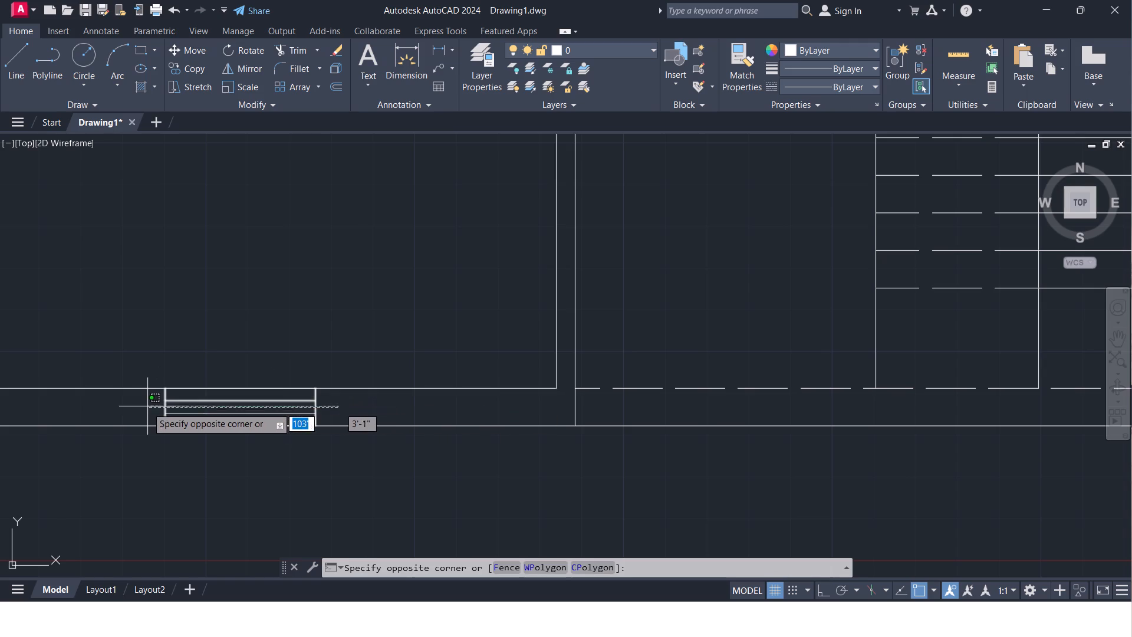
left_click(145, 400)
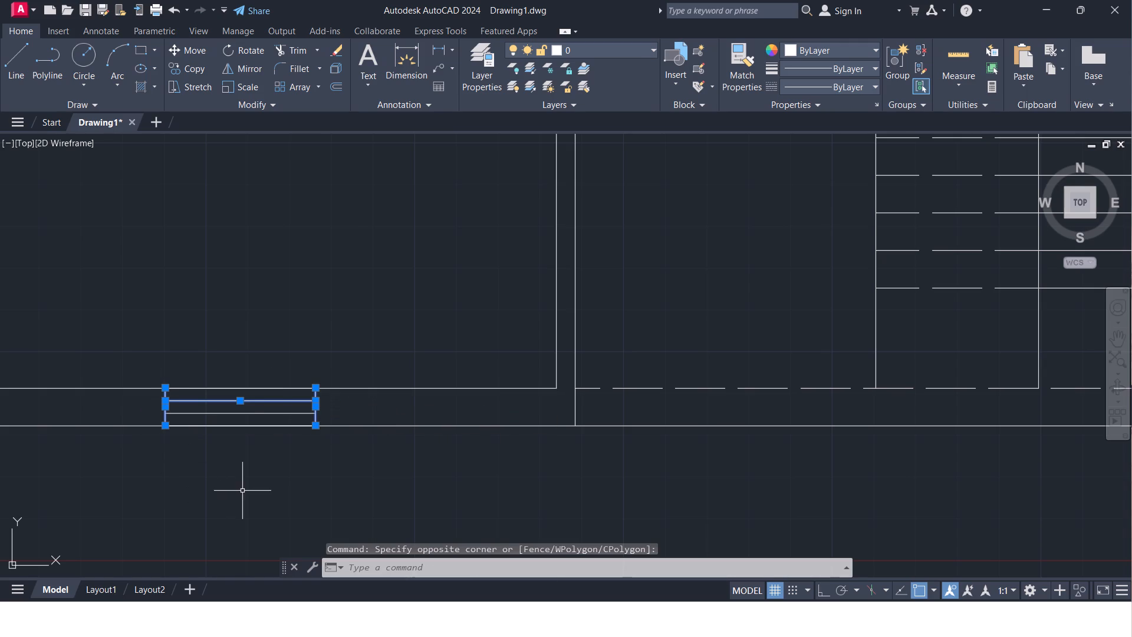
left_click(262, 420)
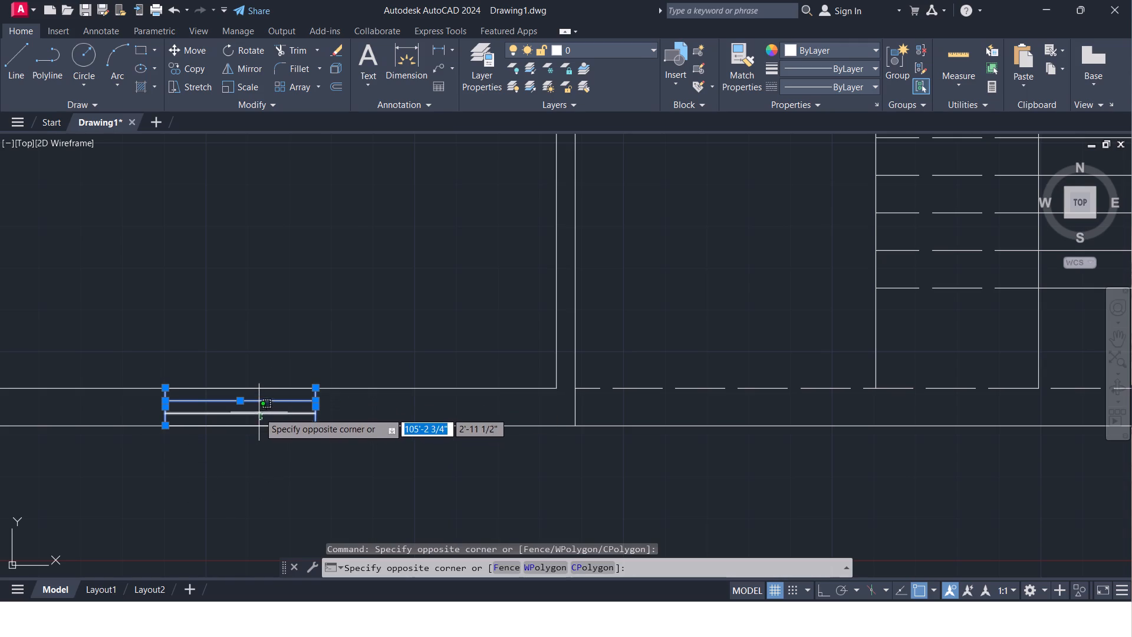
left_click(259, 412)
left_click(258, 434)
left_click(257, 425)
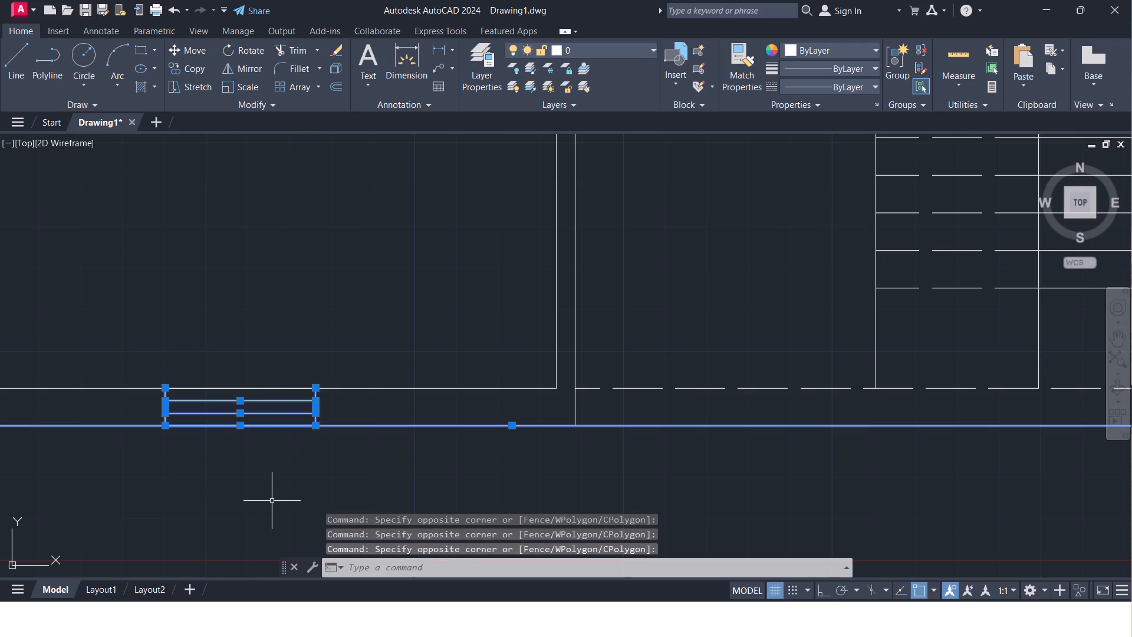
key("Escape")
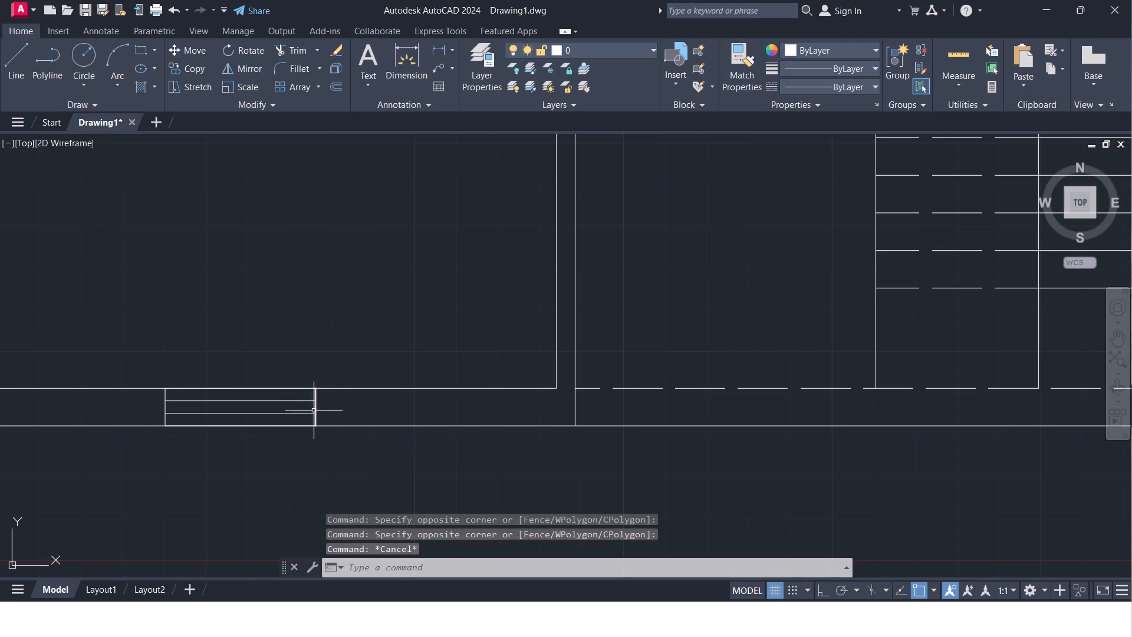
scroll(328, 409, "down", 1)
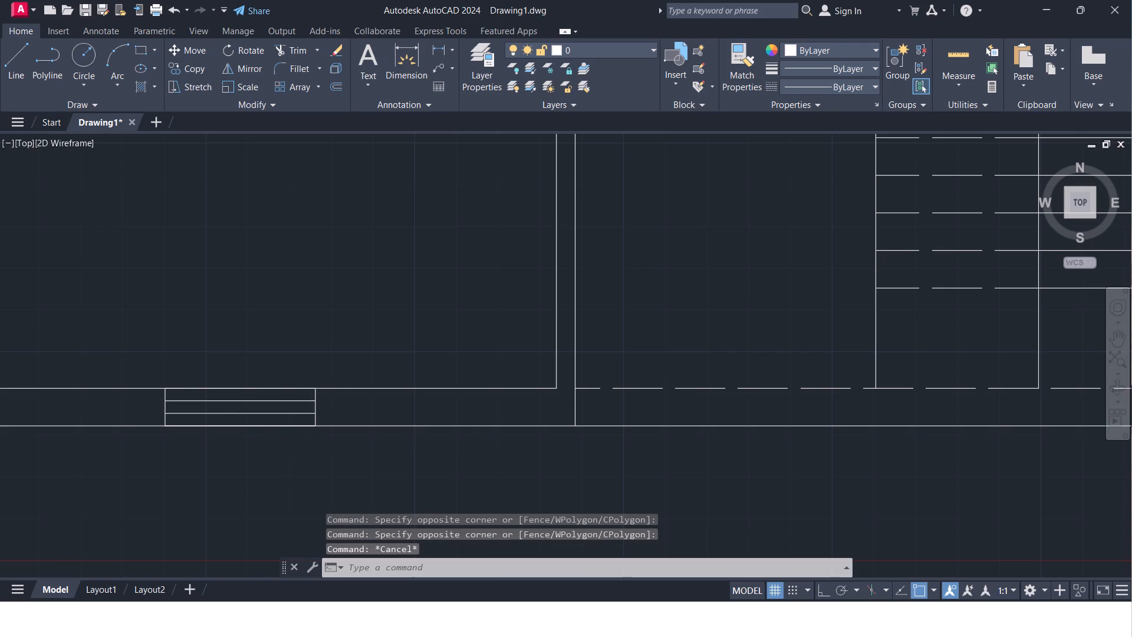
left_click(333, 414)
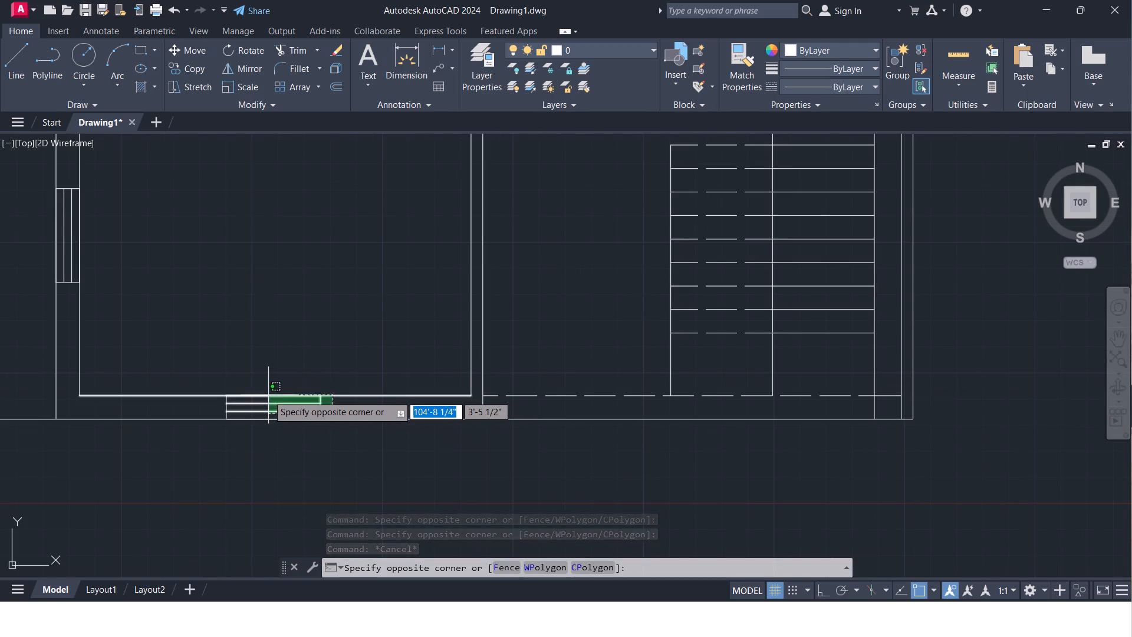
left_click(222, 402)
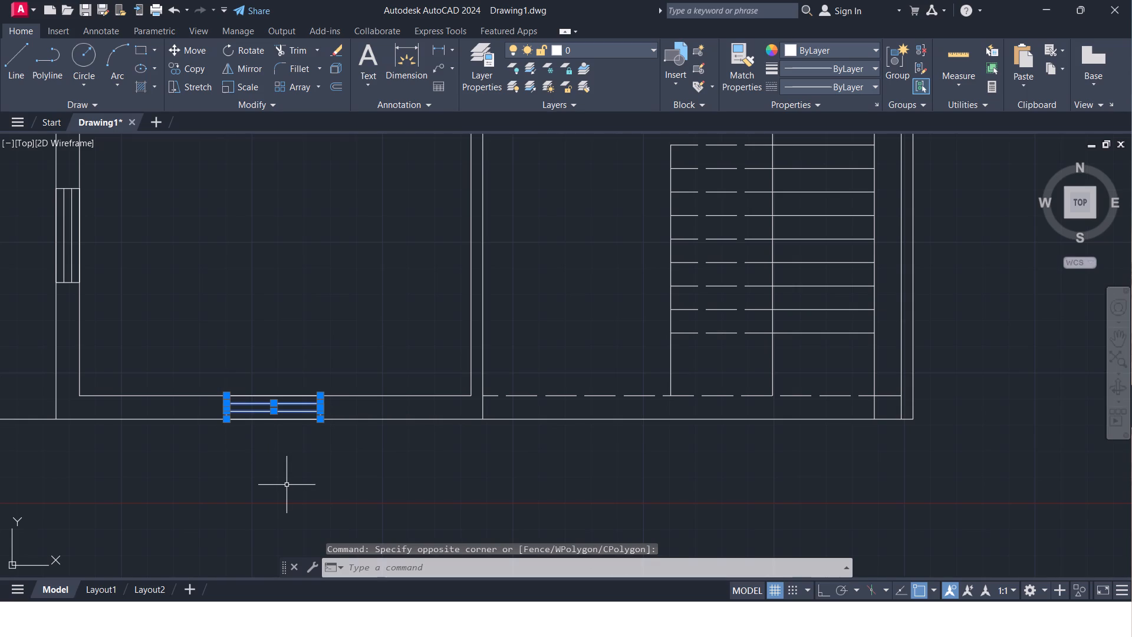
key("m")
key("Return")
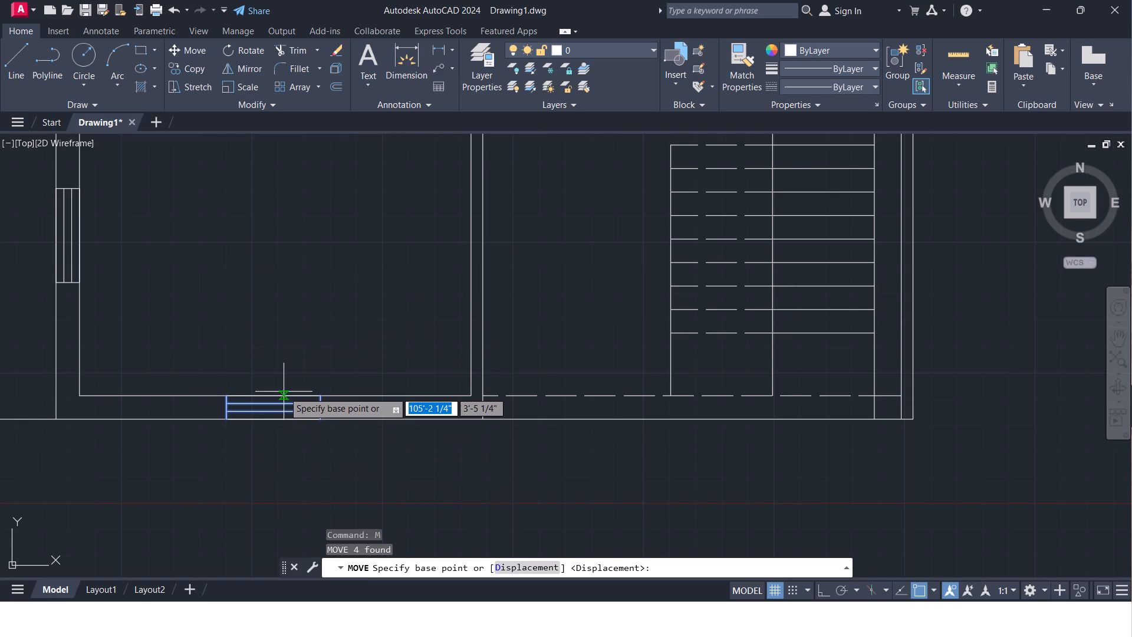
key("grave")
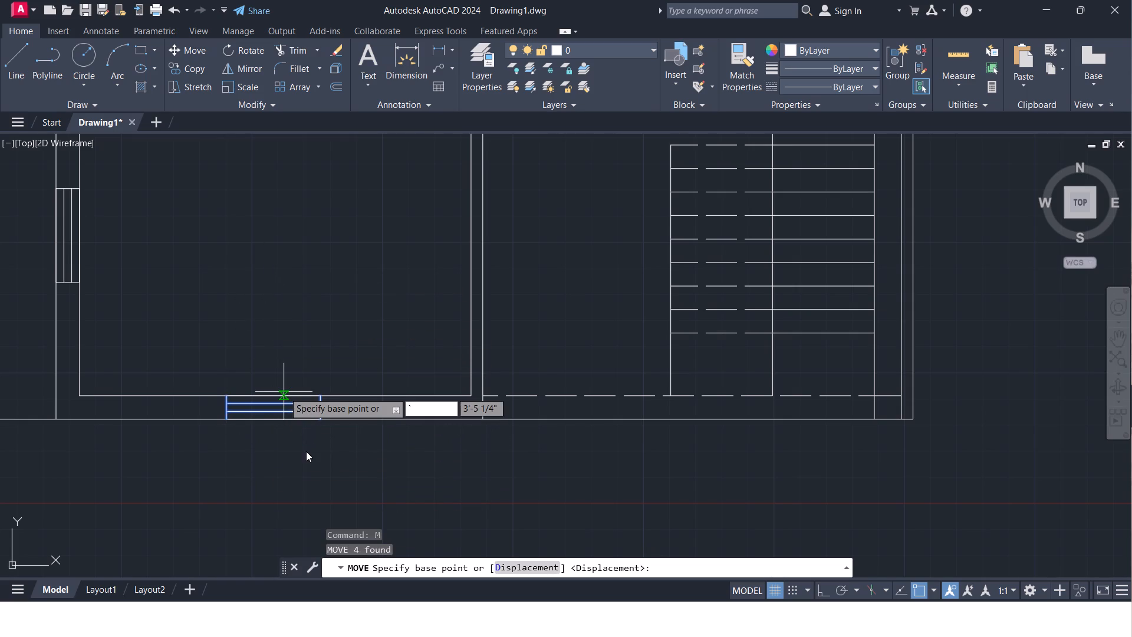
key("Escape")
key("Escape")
Copy the end and glass lines of the south bedroom's horizontal window to empty space just below the south wall.
left_click(333, 412)
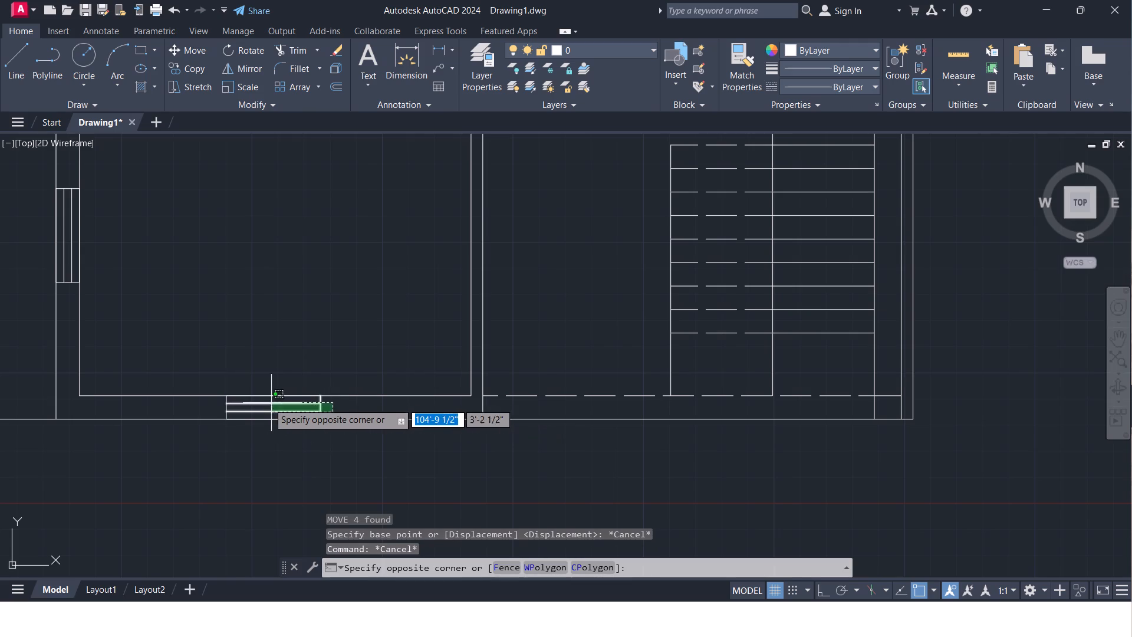
left_click(215, 399)
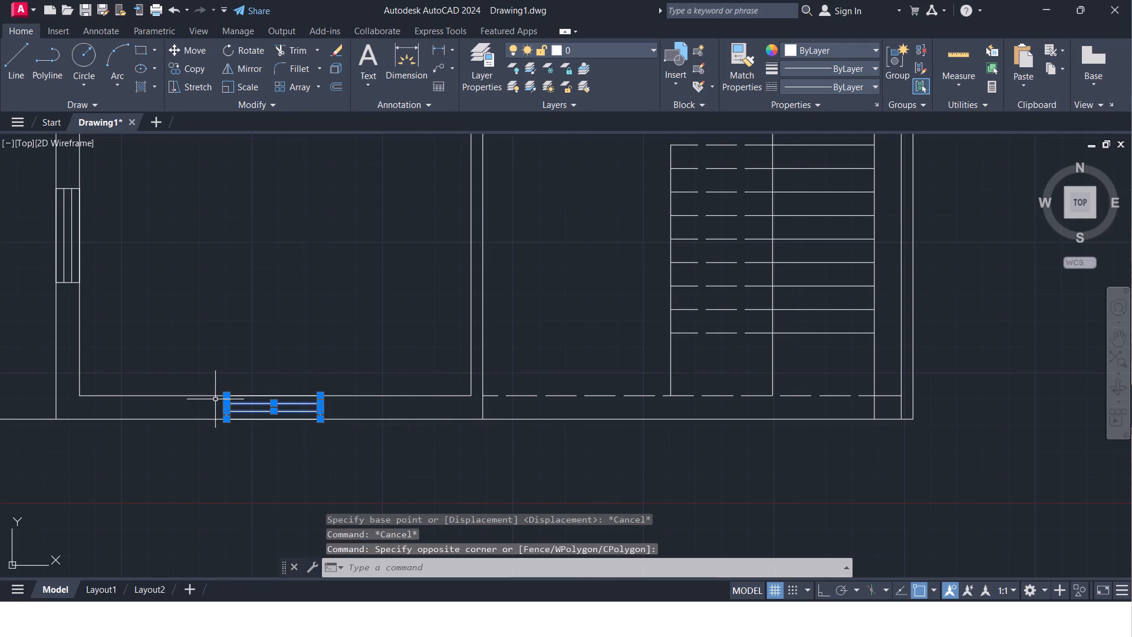
left_click(206, 74)
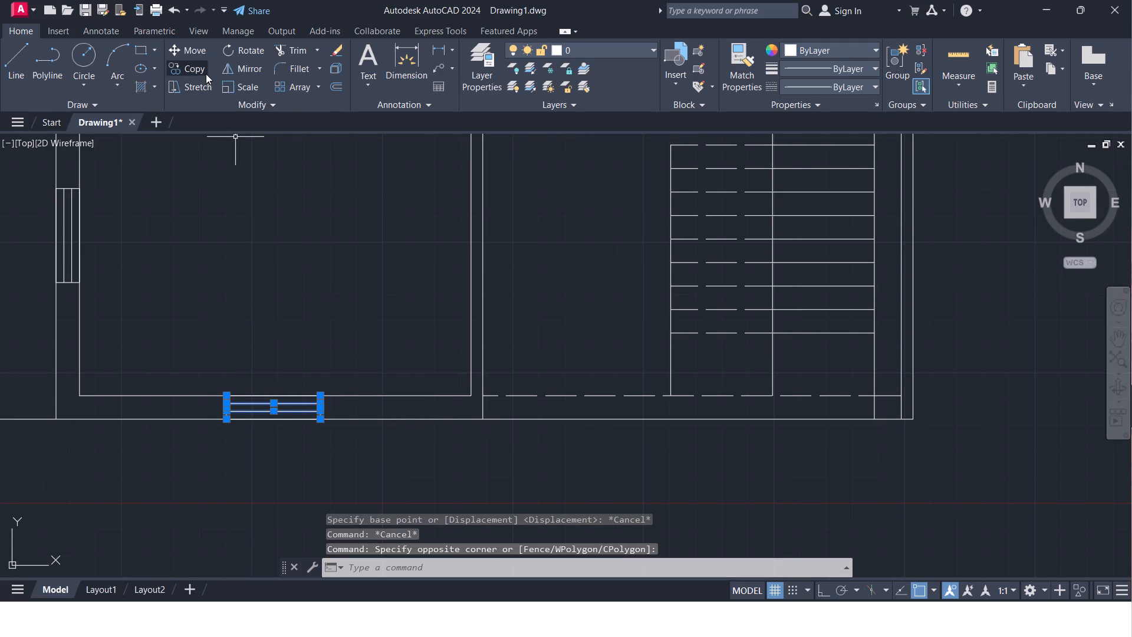
left_click(226, 407)
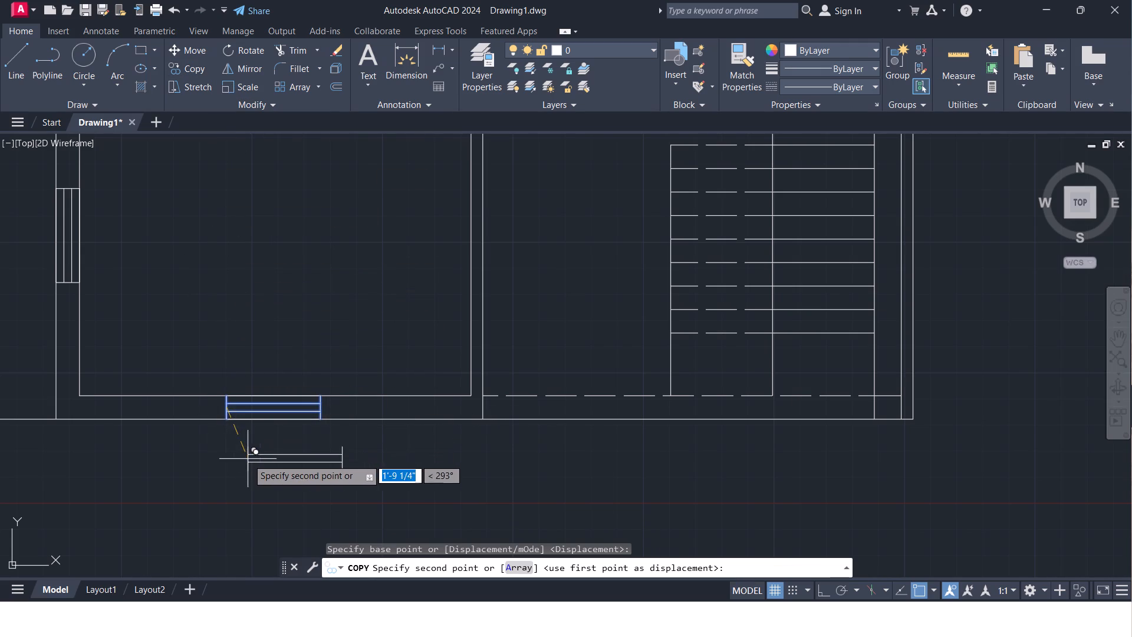
left_click(378, 478)
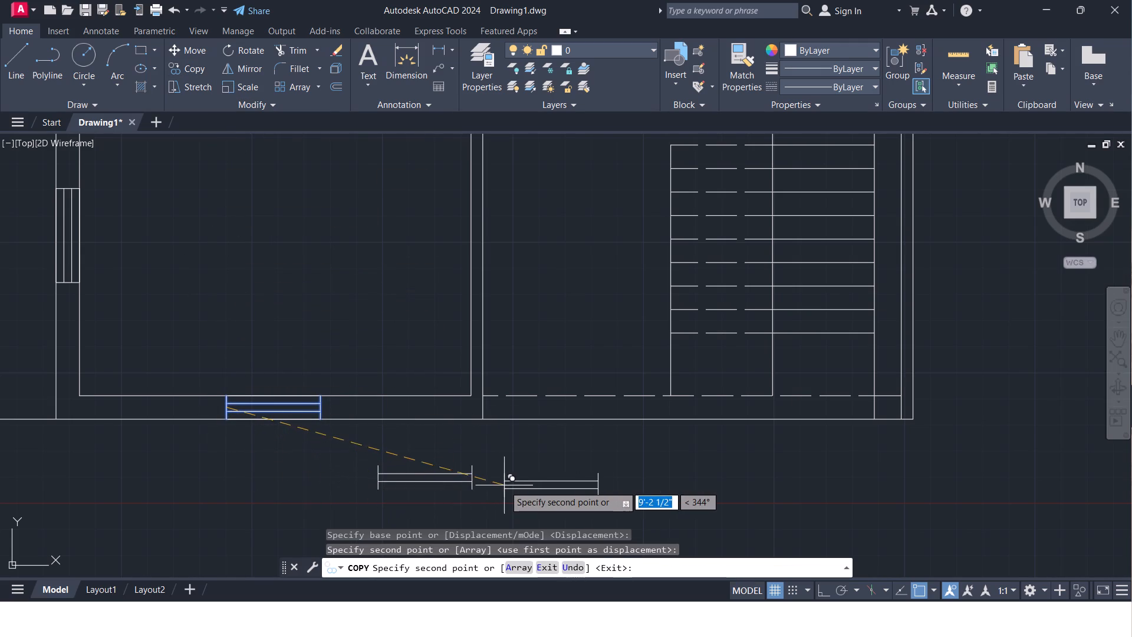
key("Escape")
Close the copied window's upper and lower edges with horizontal lines between its end lines, with Ortho on.
key("l")
key("Return")
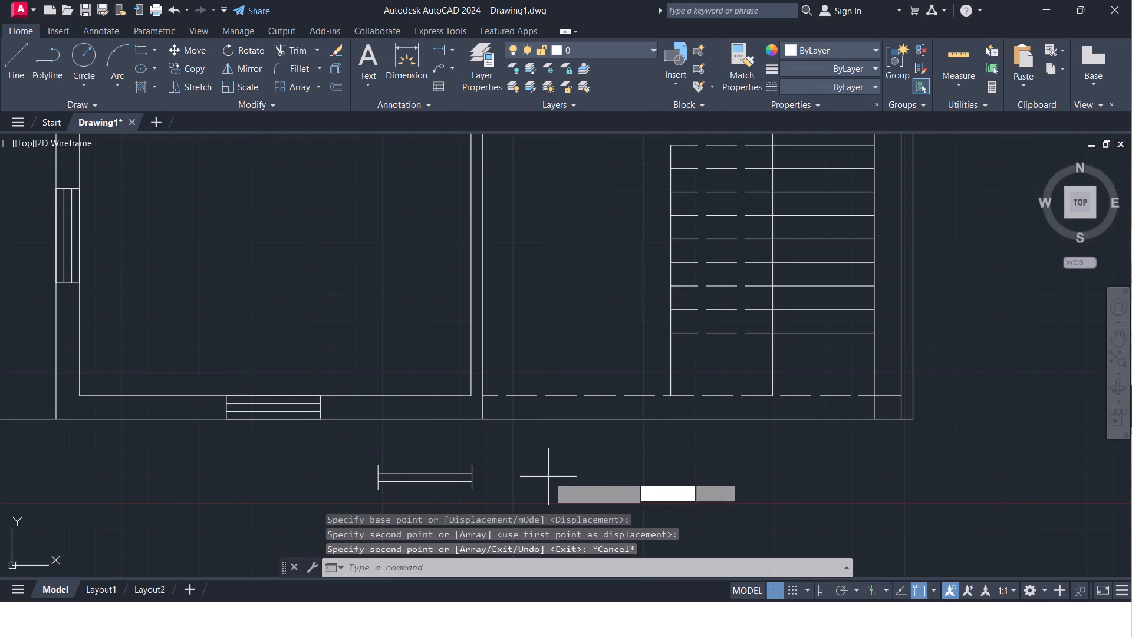
scroll(548, 477, "up", 1)
left_click(820, 592)
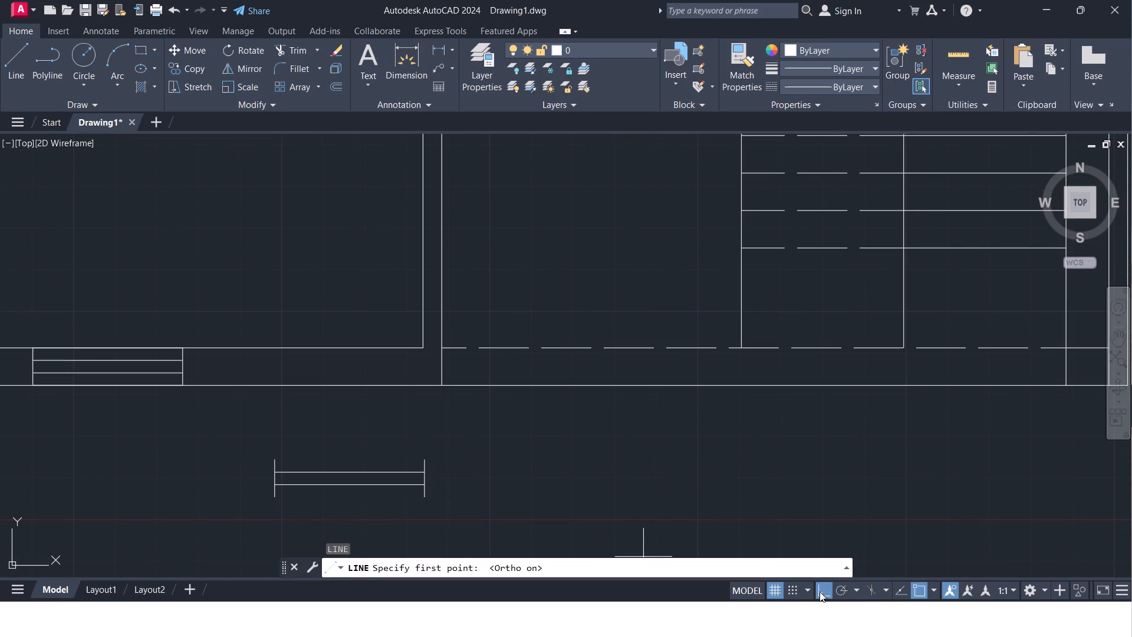
left_click(270, 461)
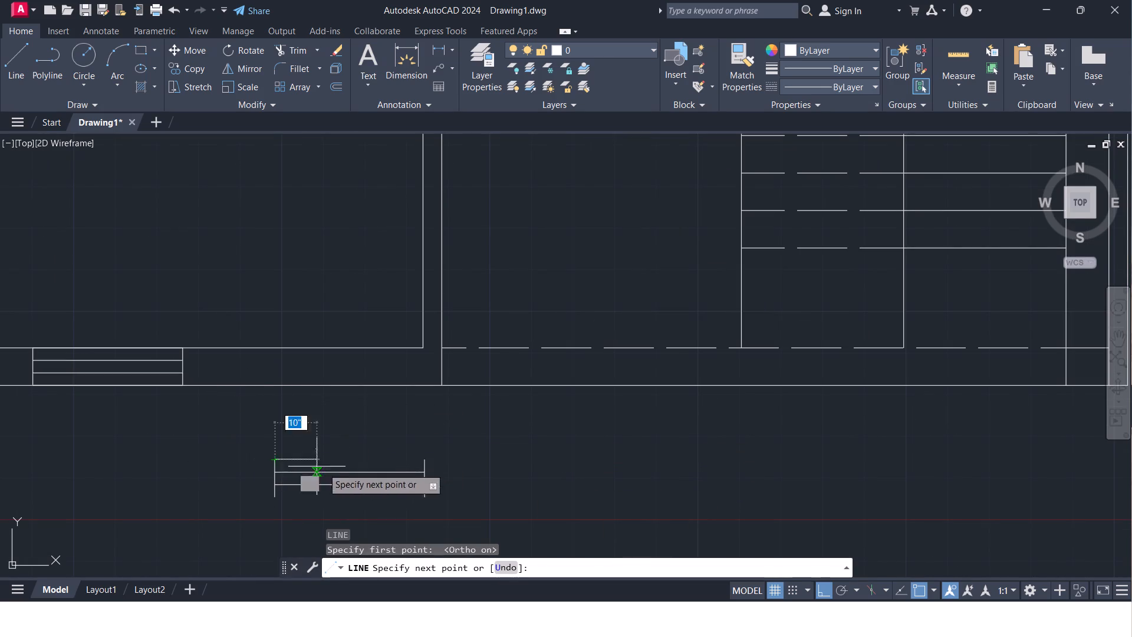
left_click(424, 459)
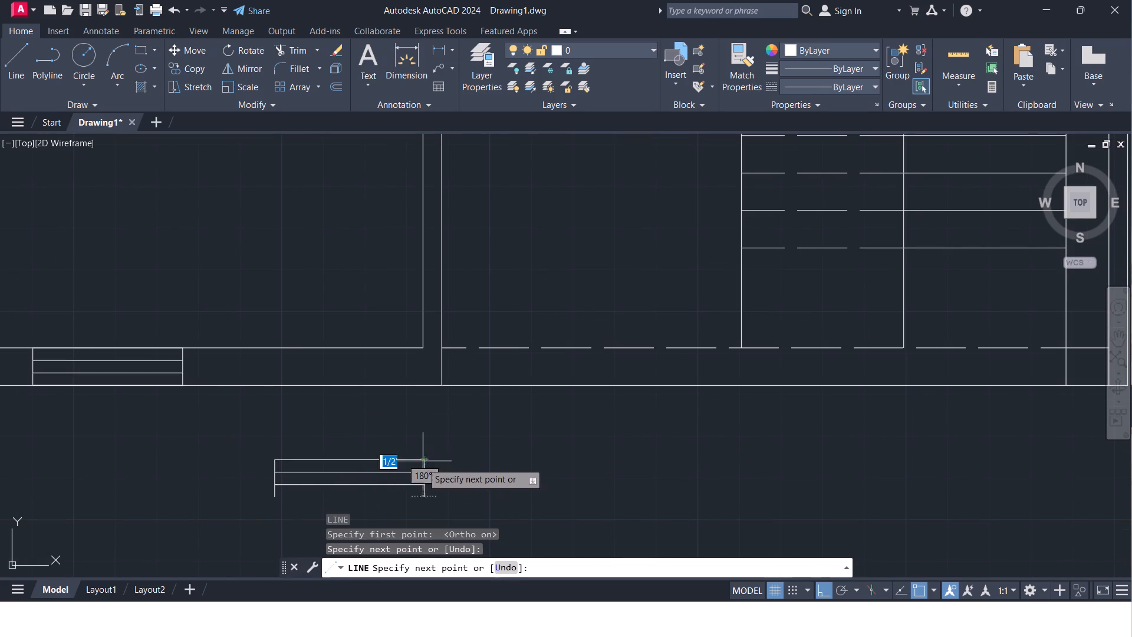
key("Escape")
key("Return")
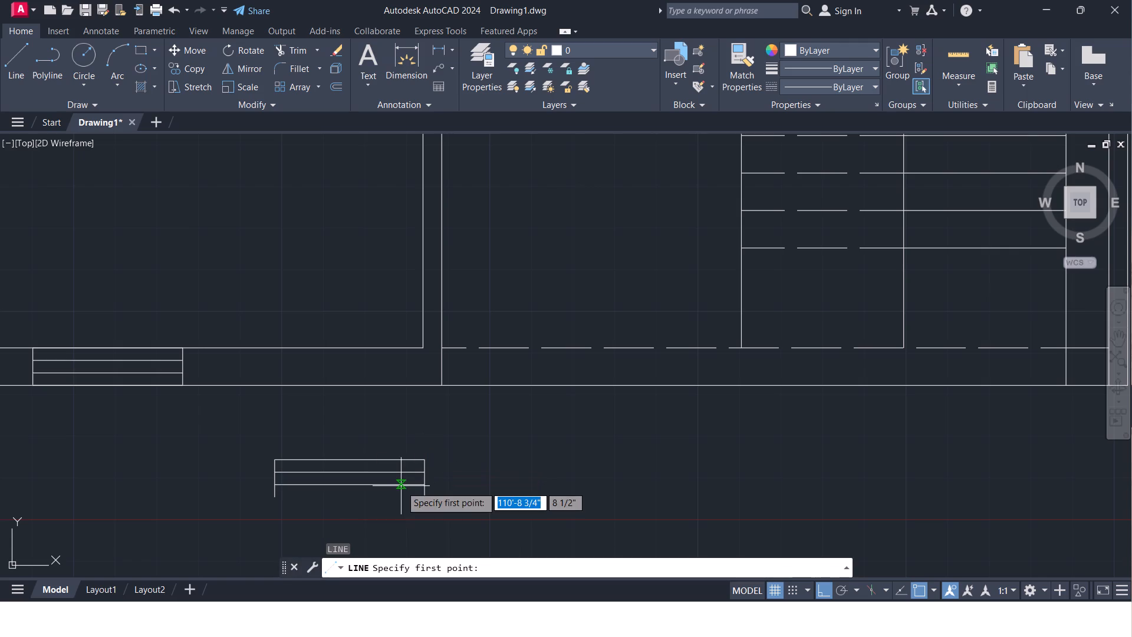
left_click(275, 494)
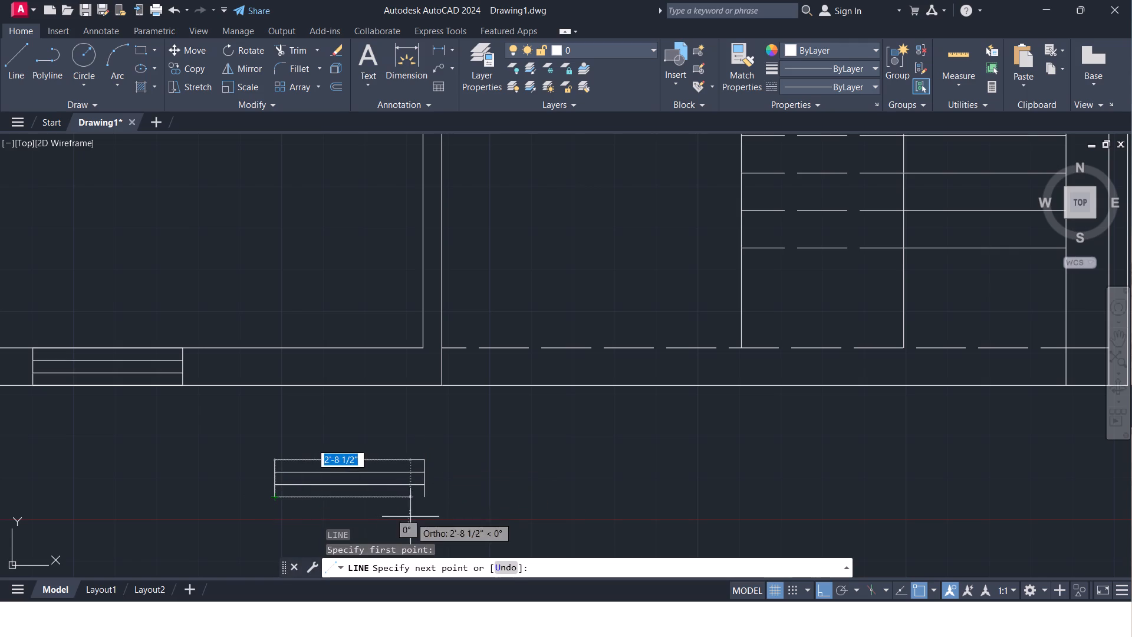
left_click(424, 500)
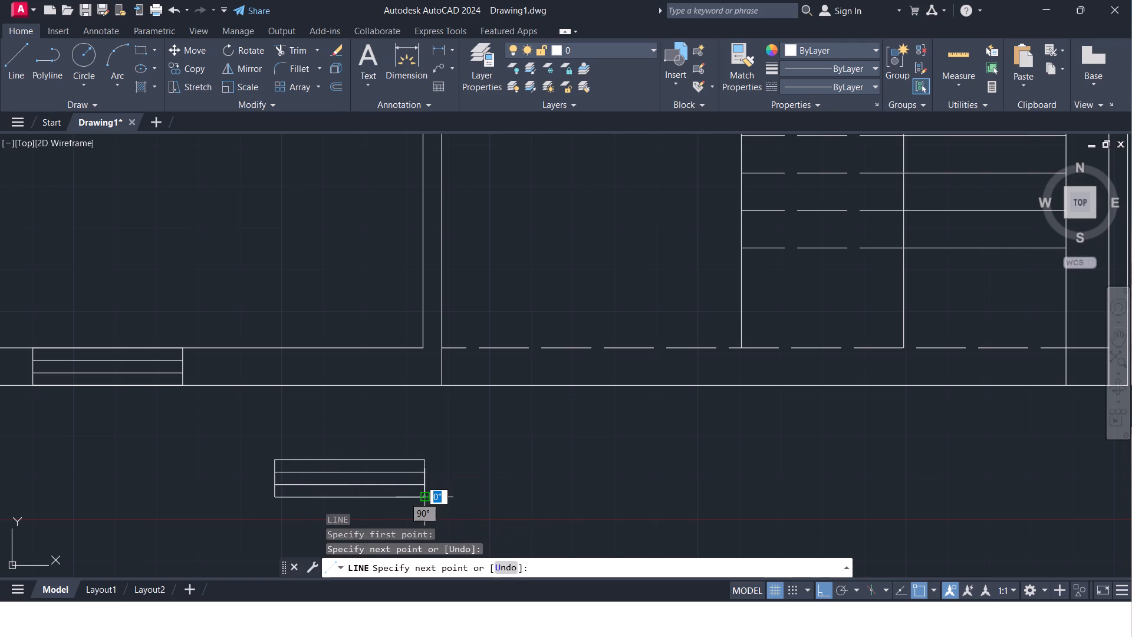
key("Escape")
Move the completed horizontal window by its upper edge midpoint, with Ortho off, into the kitchen's north wall.
scroll(460, 485, "down", 1)
left_click(456, 498)
left_click(295, 461)
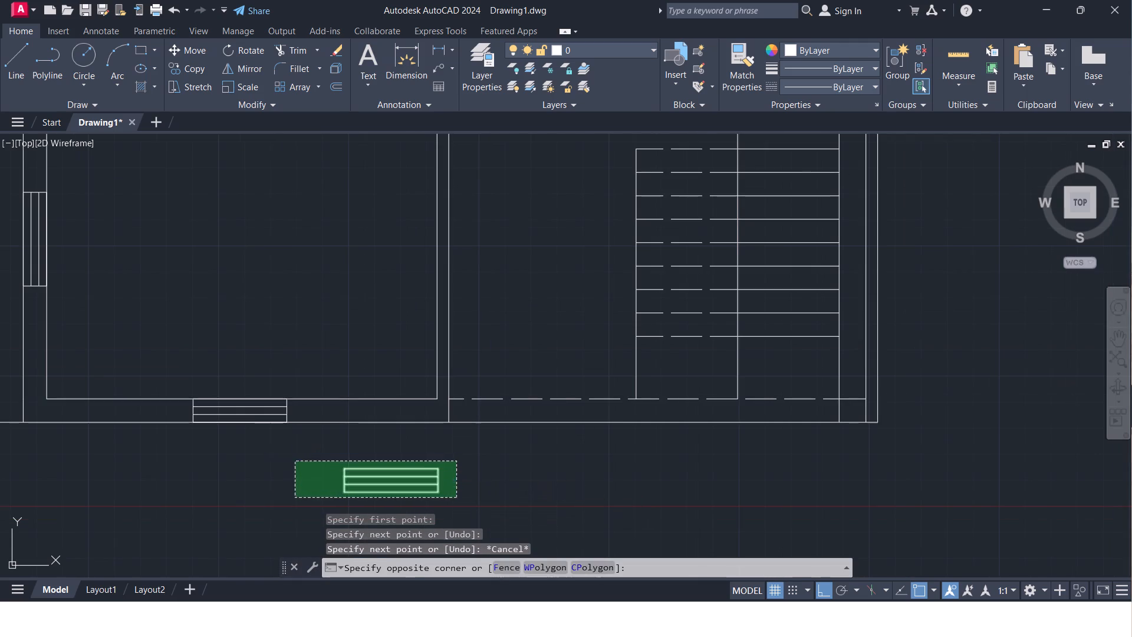
key("m")
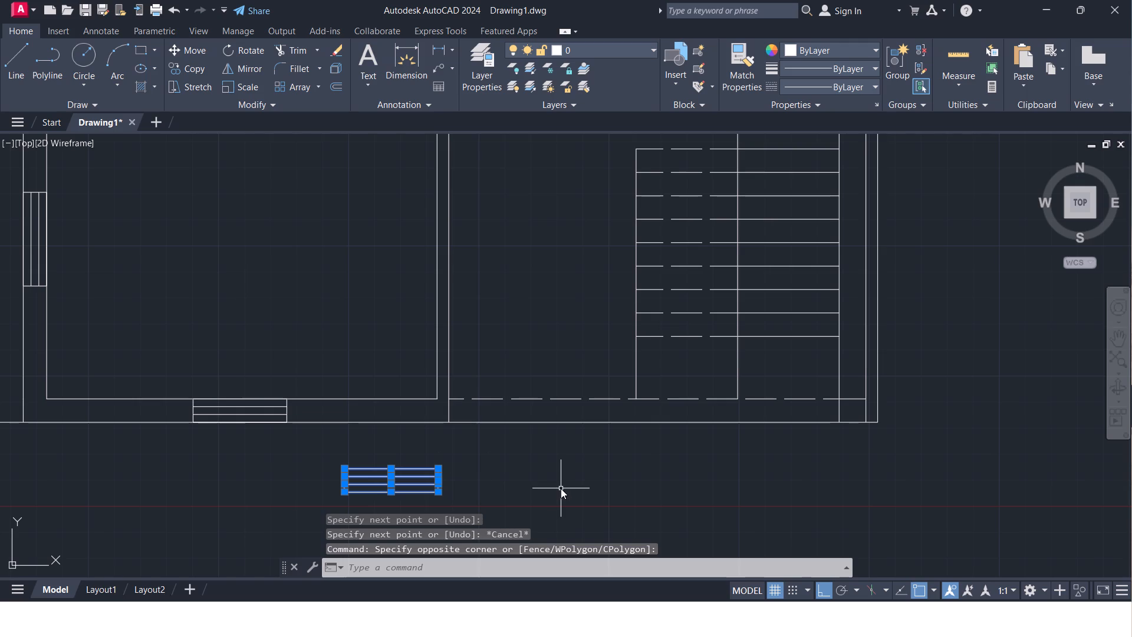
key("Return")
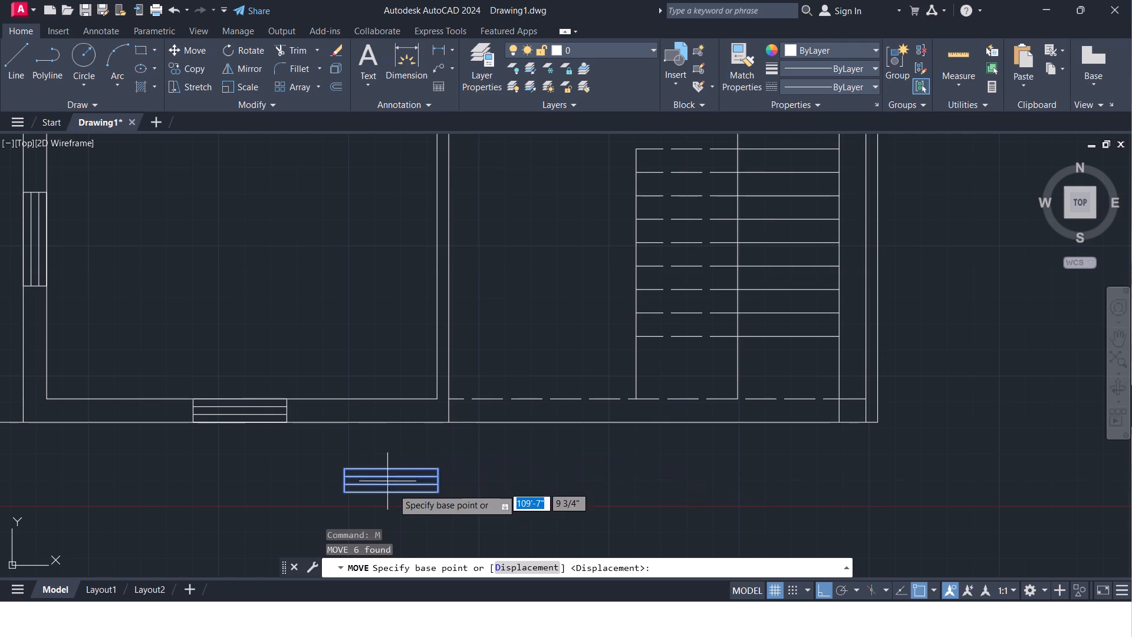
left_click(395, 469)
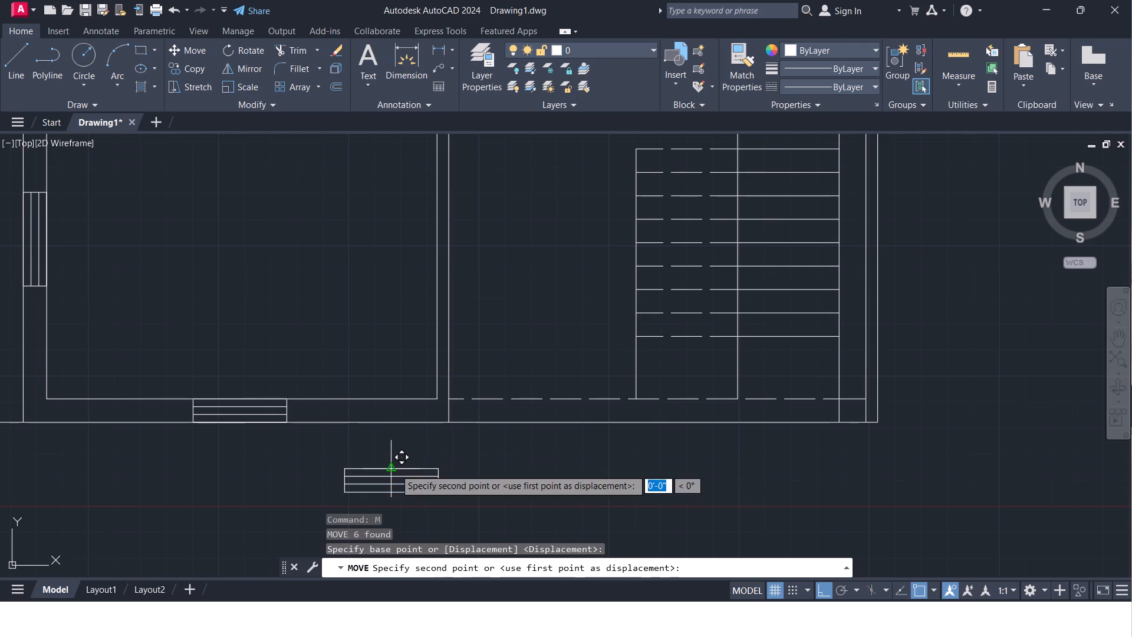
left_click(826, 592)
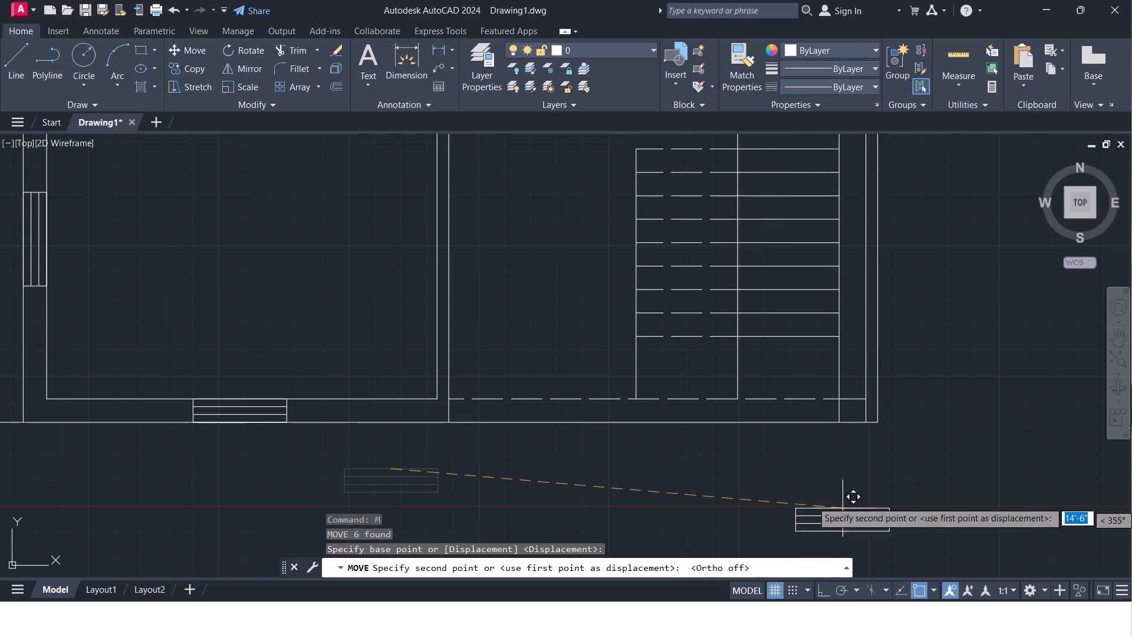
scroll(841, 495, "down", 2)
middle_click_drag(828, 495, 713, 636)
scroll(528, 215, "up", 3)
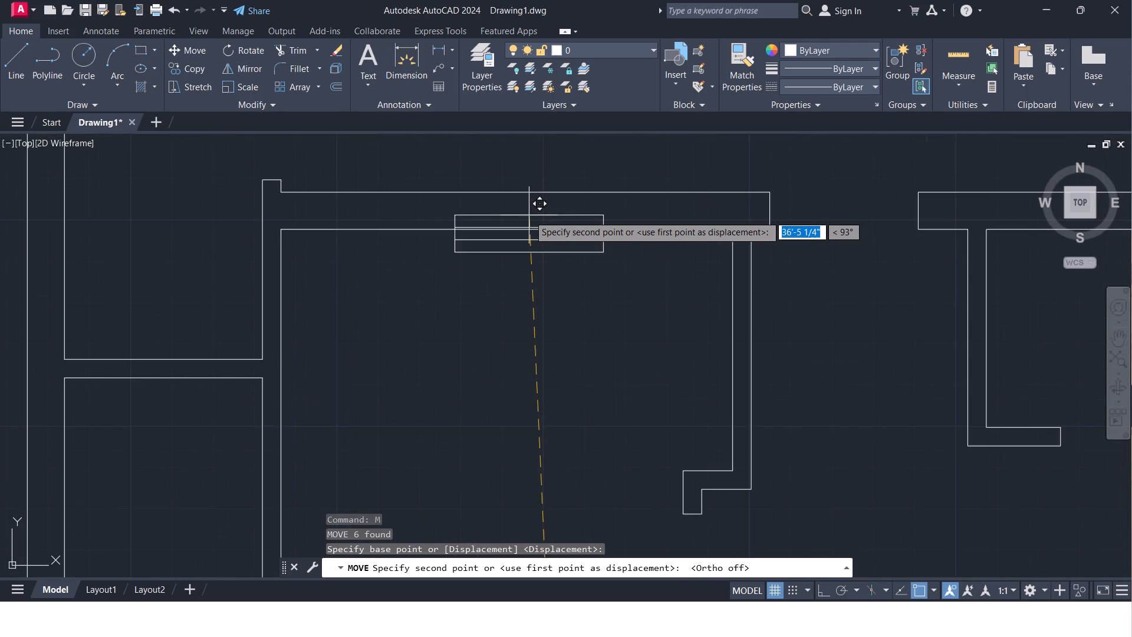
scroll(529, 216, "up", 3)
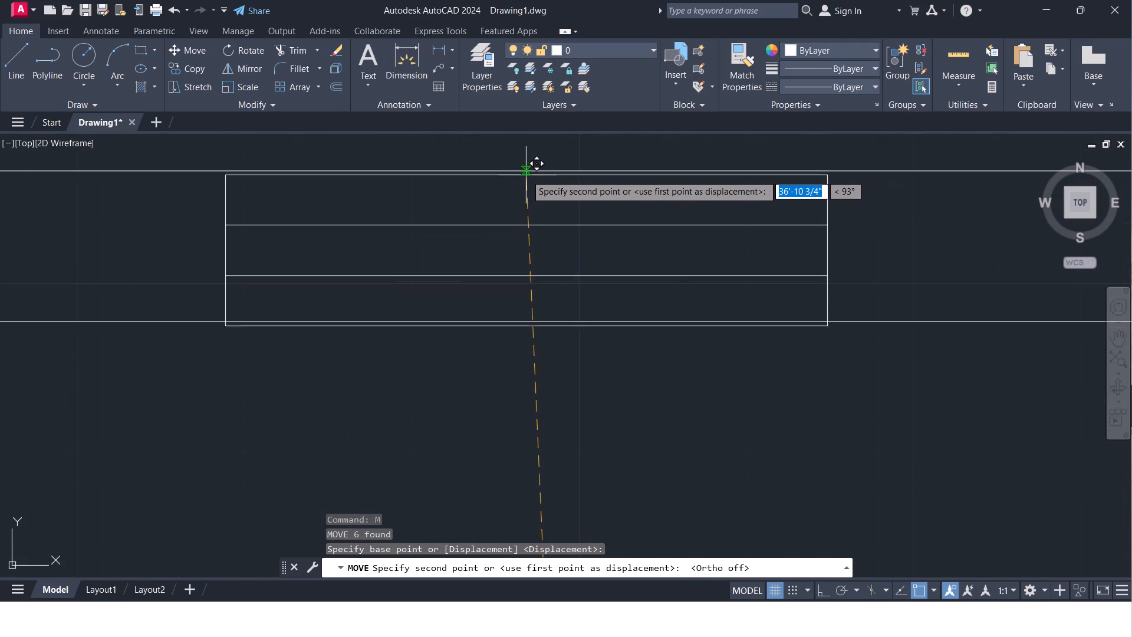
left_click(525, 172)
scroll(547, 250, "down", 3)
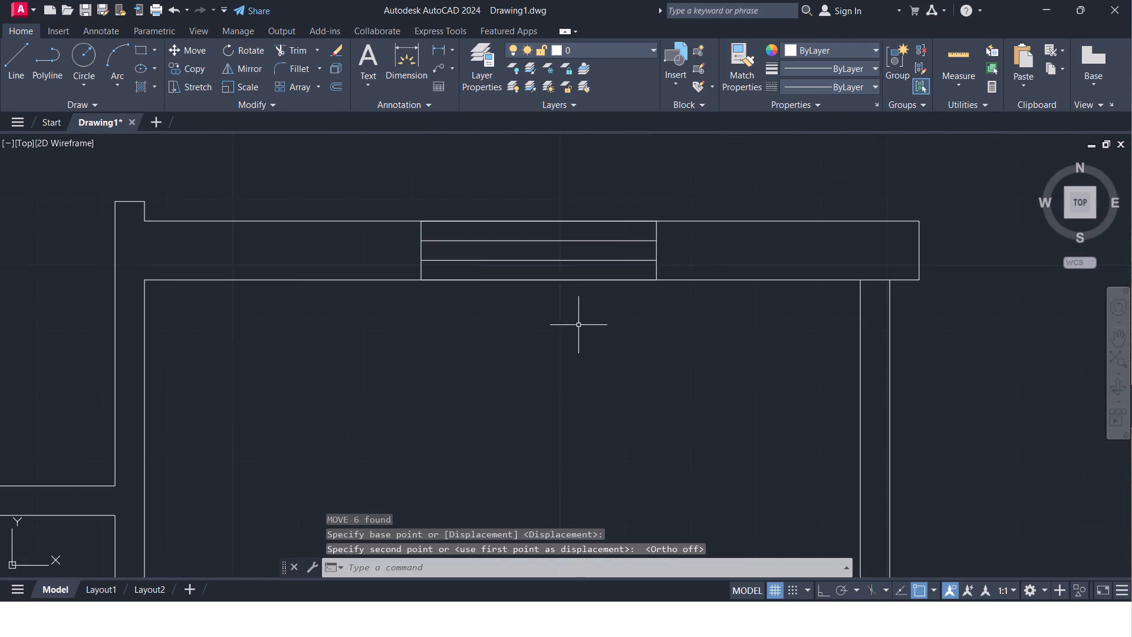
Compare the drawn plan with the reference image to check which walls still need windows.
scroll(578, 326, "down", 3)
middle_click_drag(603, 399, 575, 277)
scroll(575, 266, "down", 1)
middle_click_drag(633, 360, 633, 360)
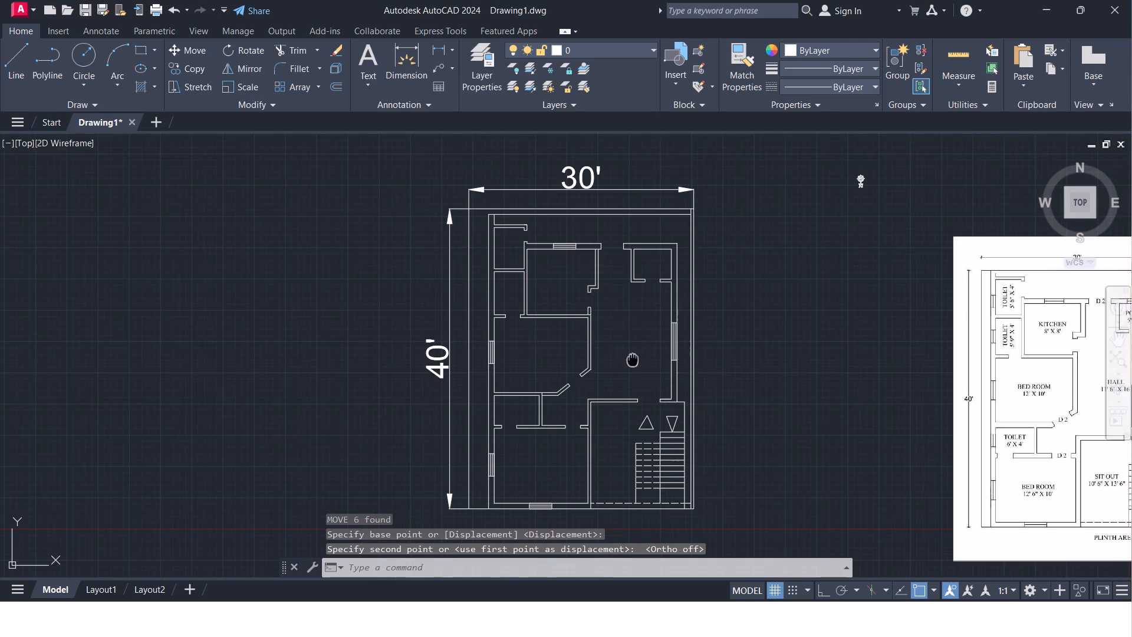
middle_click_drag(633, 360, 581, 351)
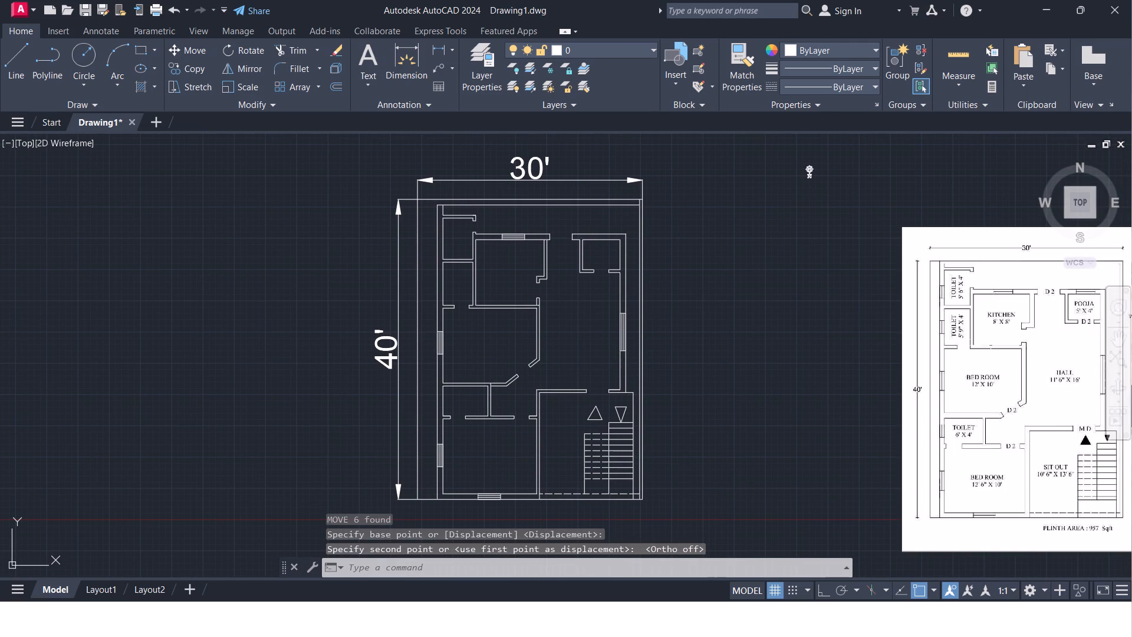
middle_click_drag(602, 286, 541, 290)
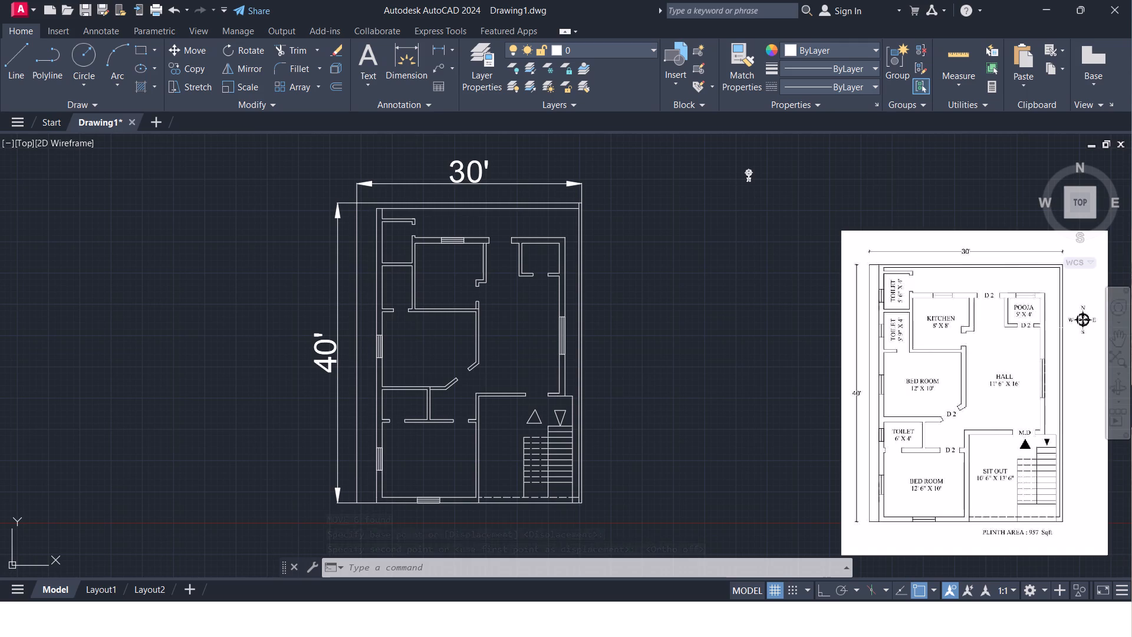
scroll(1041, 298, "up", 1)
scroll(1038, 311, "down", 1)
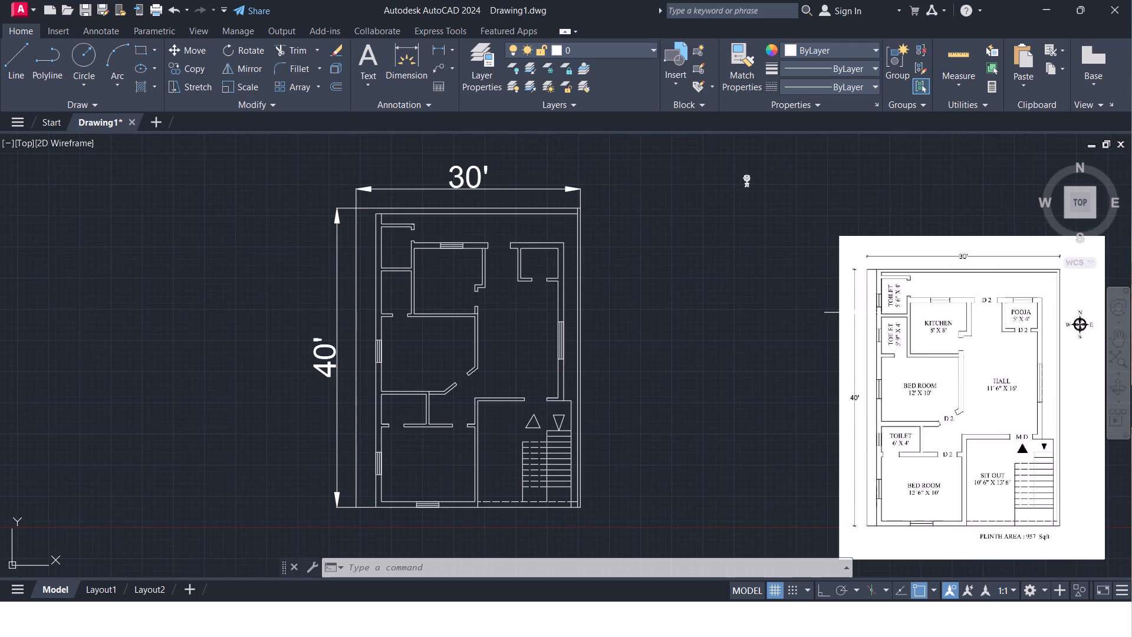
scroll(526, 251, "up", 2)
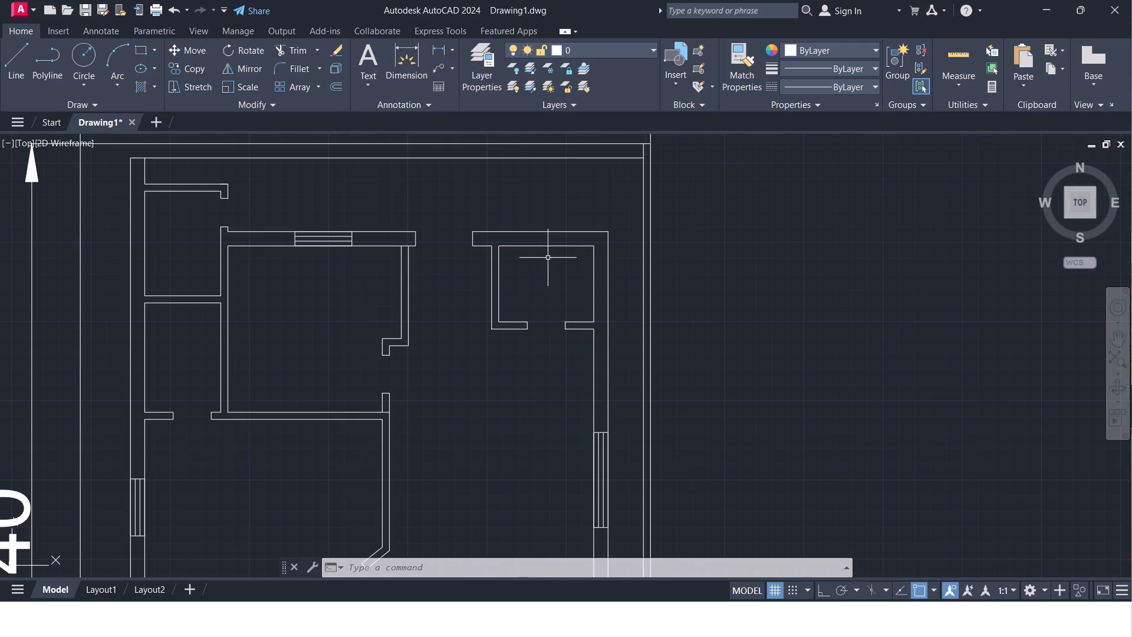
scroll(548, 261, "down", 2)
middle_click_drag(665, 371, 663, 371)
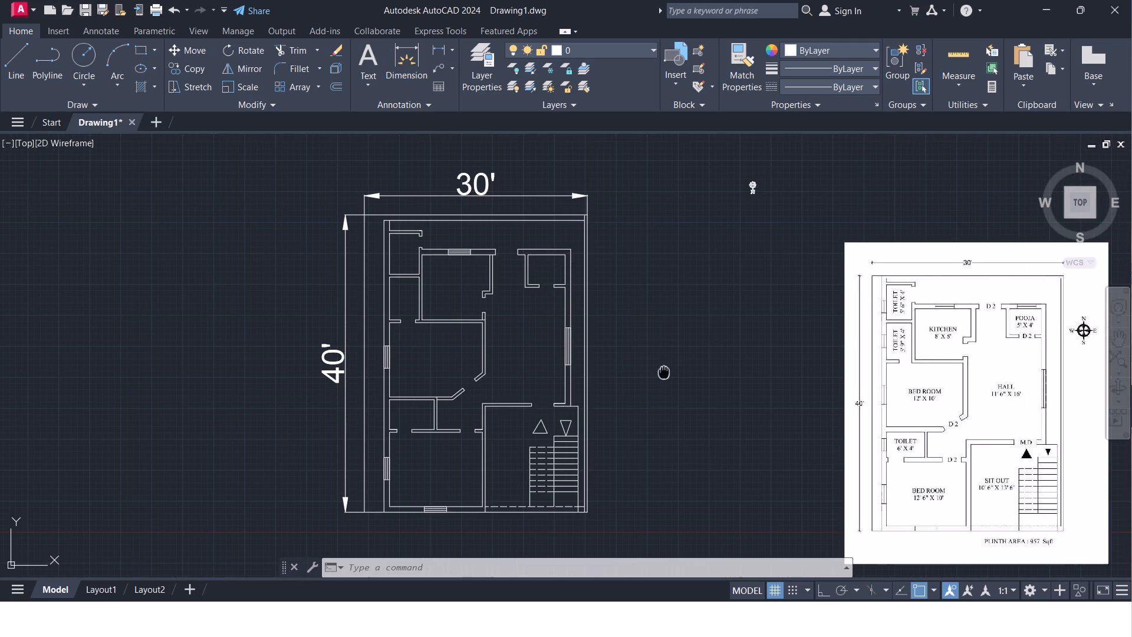
middle_click_drag(663, 371, 640, 297)
middle_click_drag(639, 294, 641, 256)
scroll(607, 382, "down", 1)
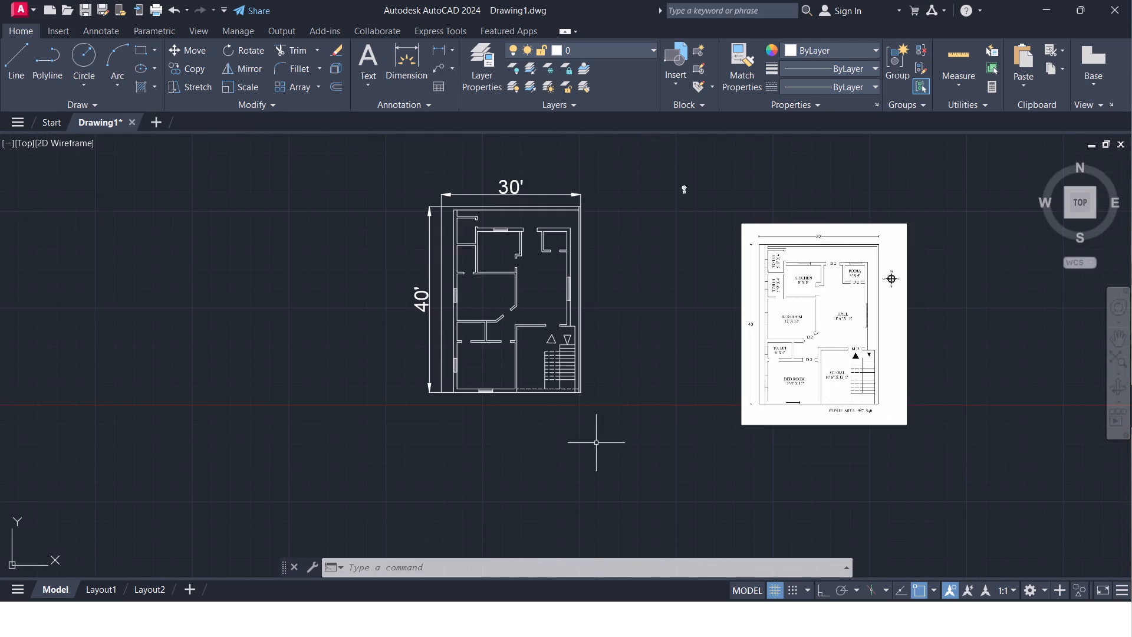
Copy the end and glass lines of the south bedroom's horizontal window to two spots in empty space east of the plan.
scroll(479, 414, "up", 3)
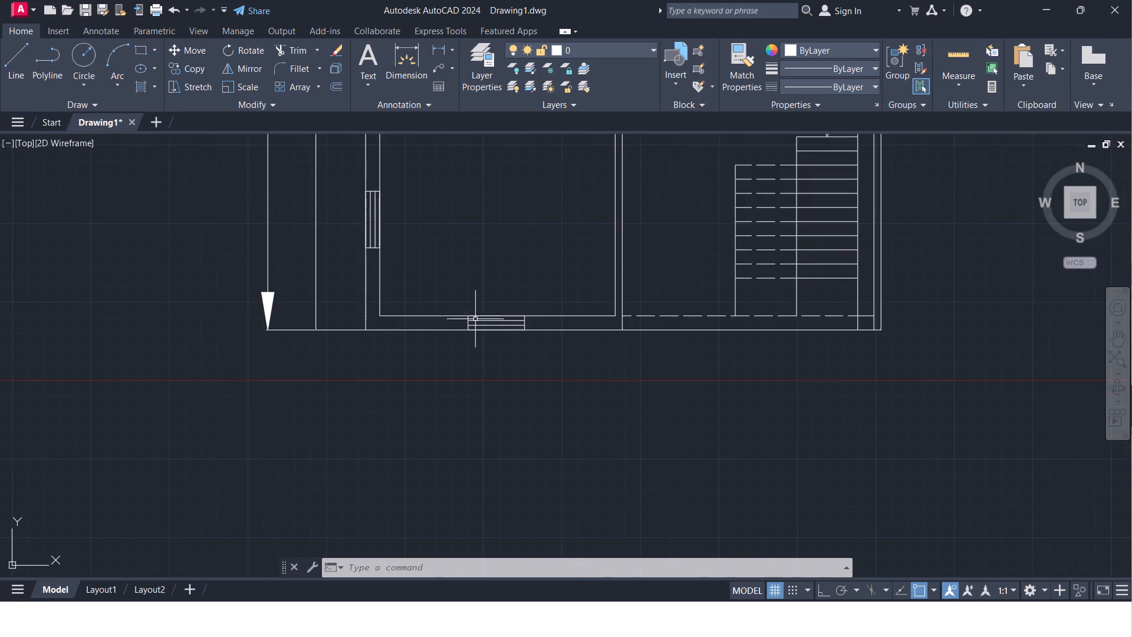
scroll(500, 321, "up", 3)
left_click(609, 339)
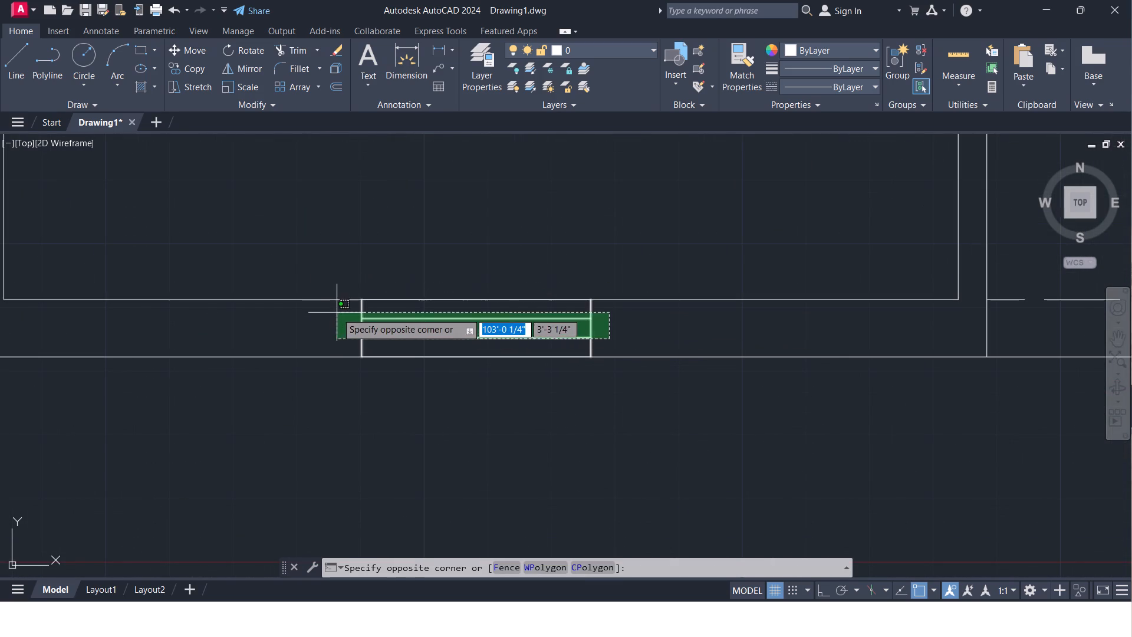
left_click(311, 313)
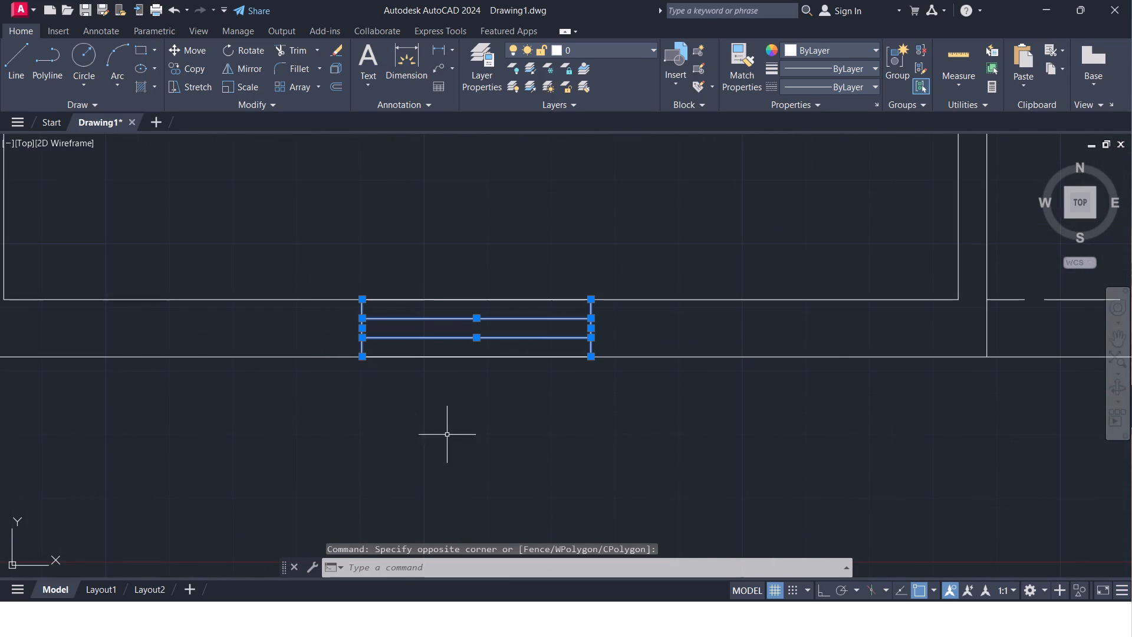
left_click(195, 65)
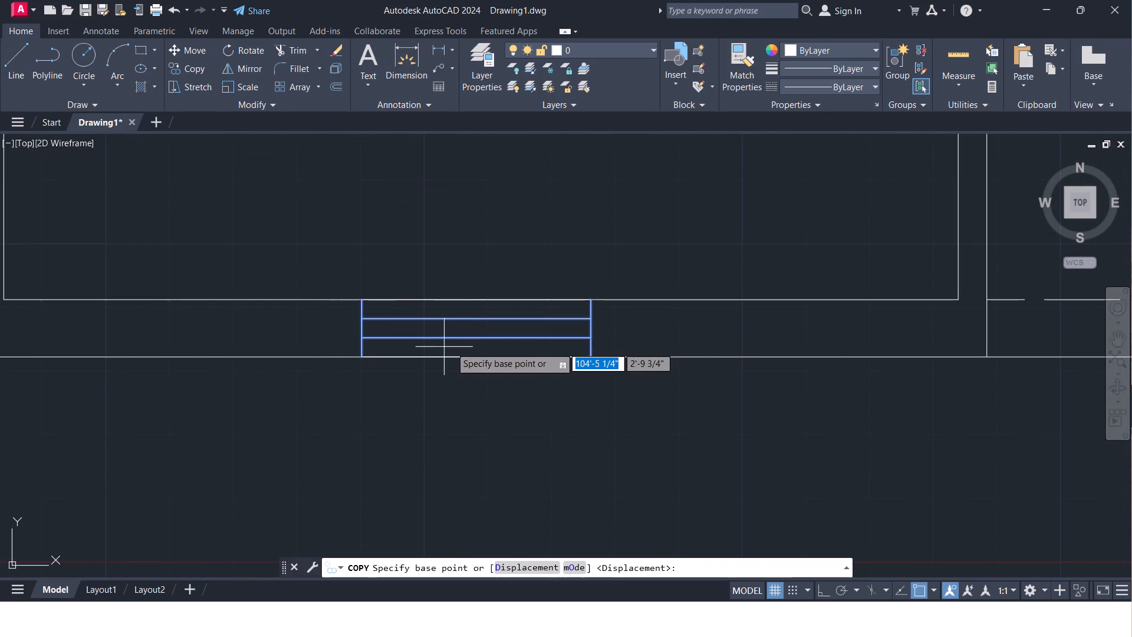
left_click(470, 317)
scroll(606, 404, "down", 3)
middle_click_drag(616, 410, 424, 422)
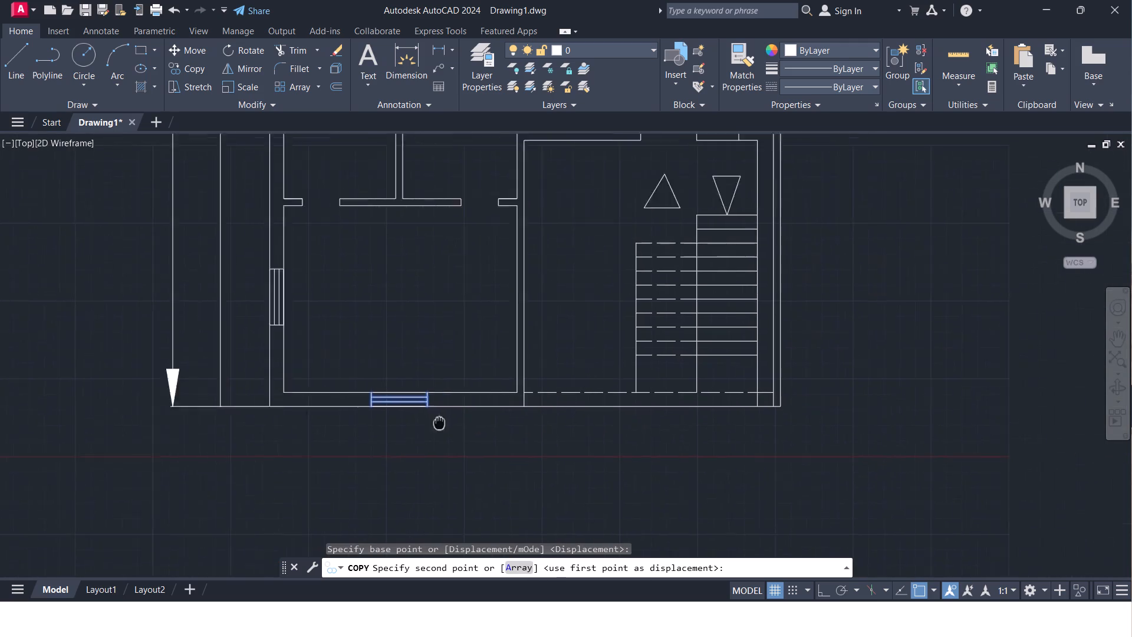
middle_click_drag(424, 422, 255, 423)
middle_click_drag(695, 235, 638, 388)
scroll(628, 359, "down", 3)
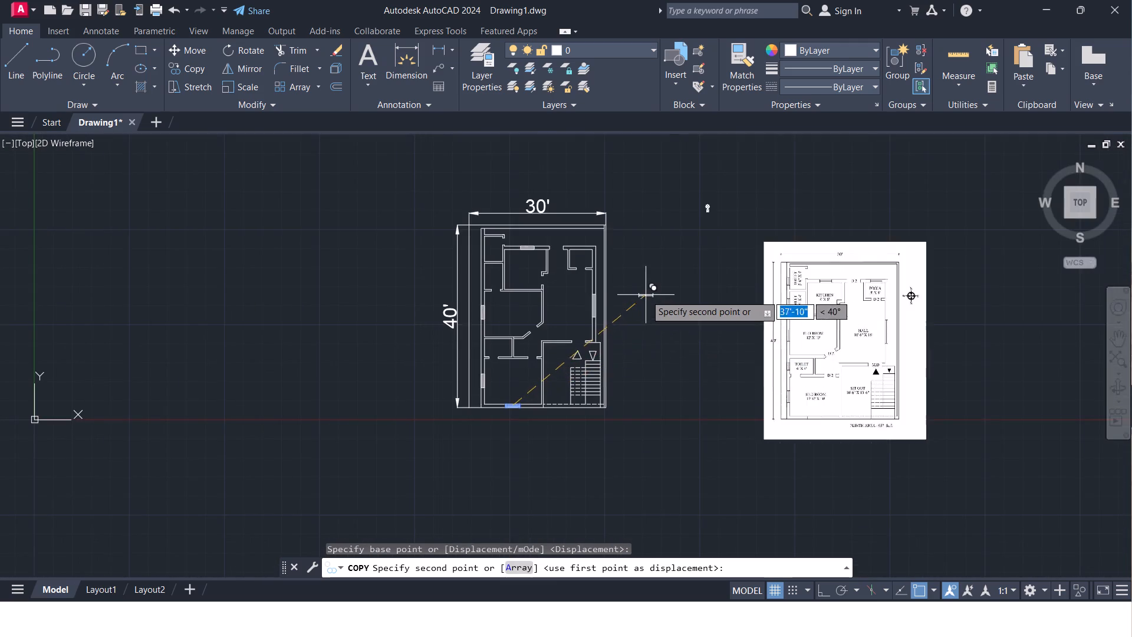
scroll(646, 286, "up", 2)
left_click(625, 263)
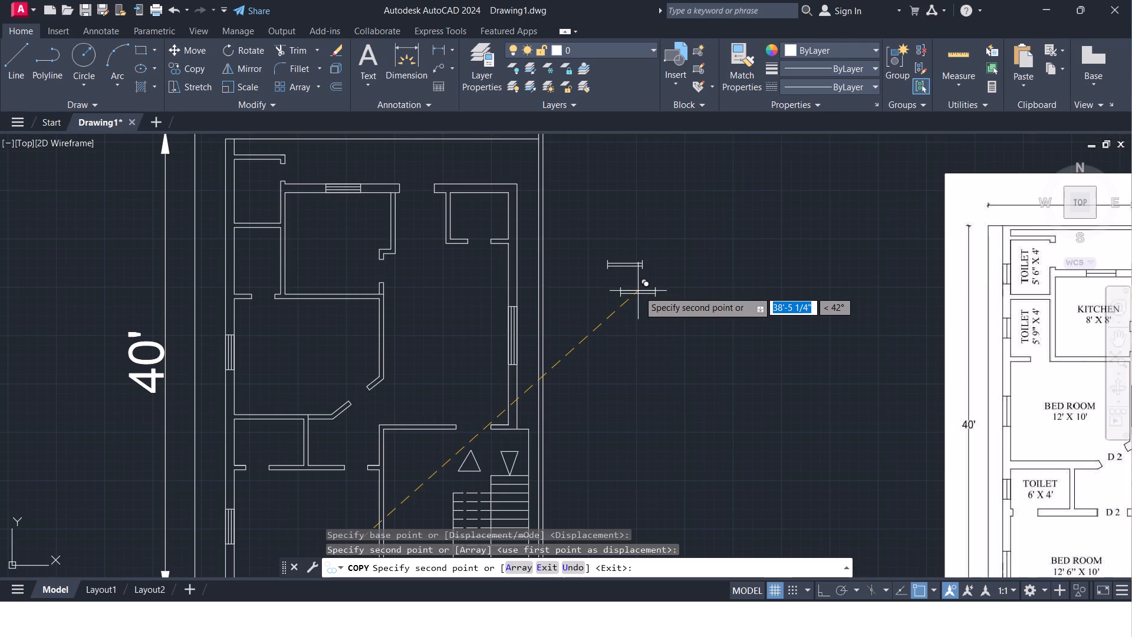
left_click(696, 294)
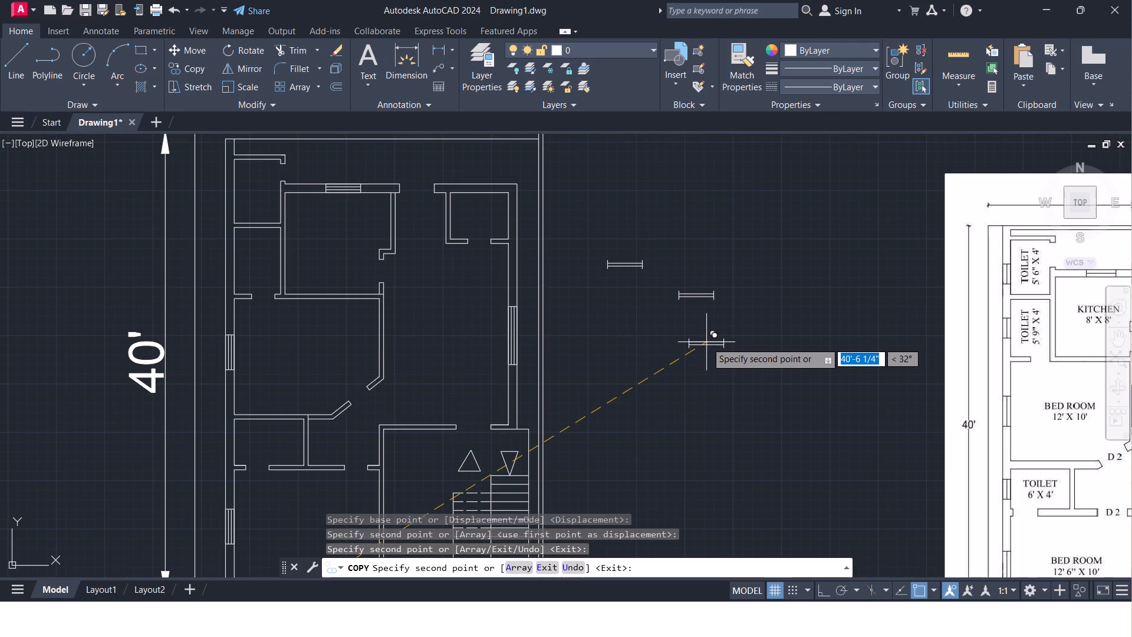
key("Escape")
Erase all lines of the second, lower window copy east of the plan.
left_click(709, 317)
left_click(676, 276)
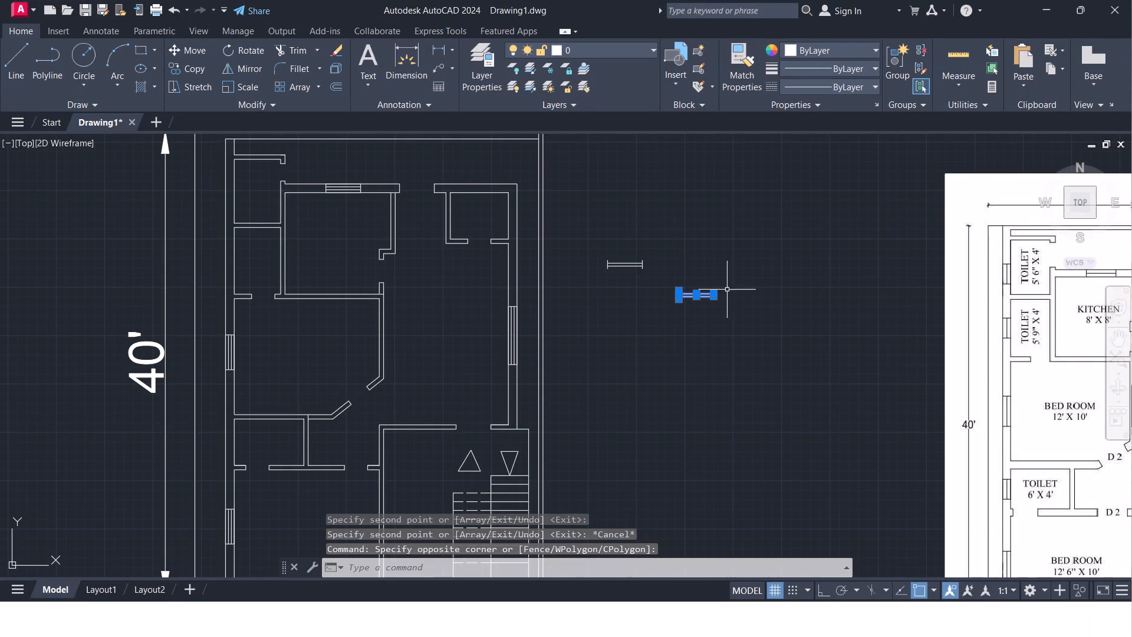
key("Delete")
left_click(728, 313)
left_click(716, 288)
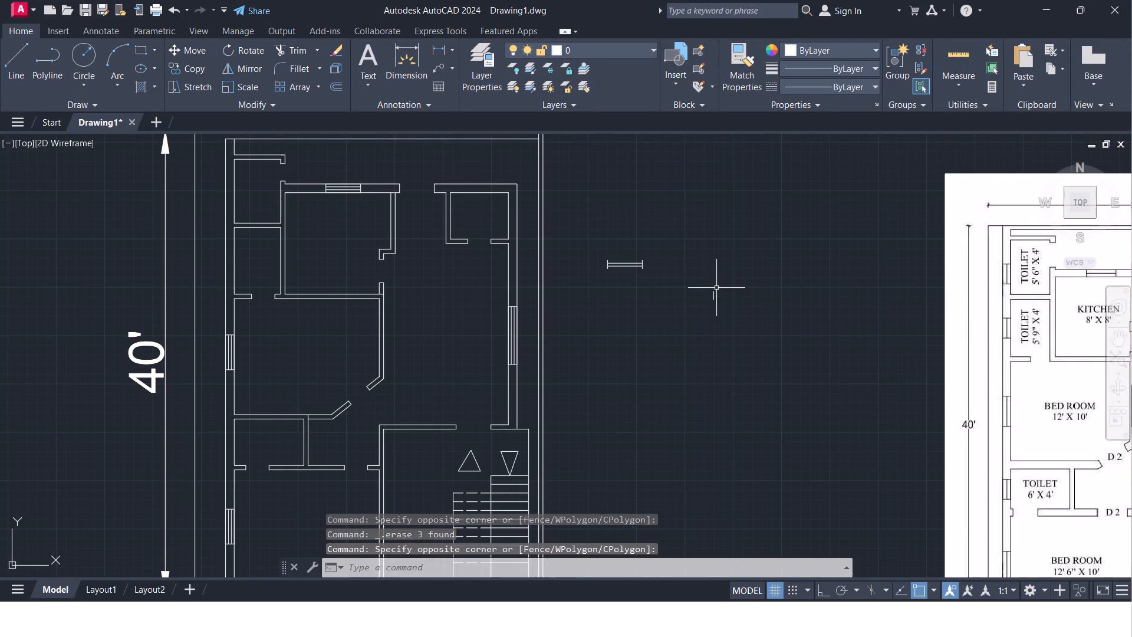
left_click(712, 311)
left_click(710, 275)
left_click(722, 292)
left_click(707, 288)
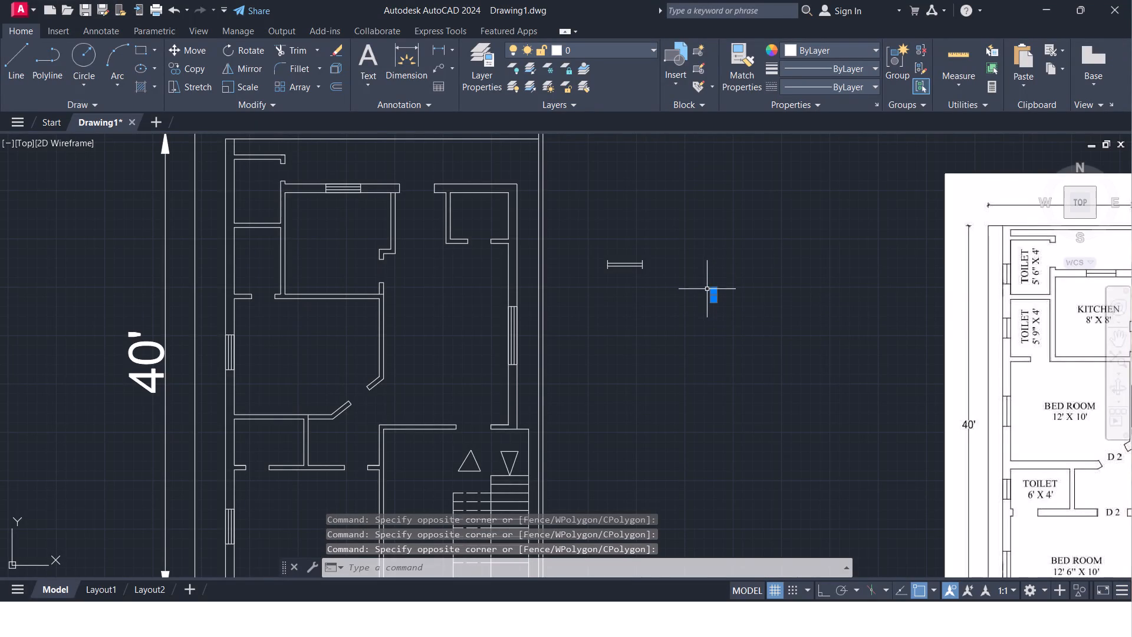
key("Delete")
Close the remaining window copy's upper and lower edges with horizontal lines between its end lines.
scroll(643, 288, "up", 3)
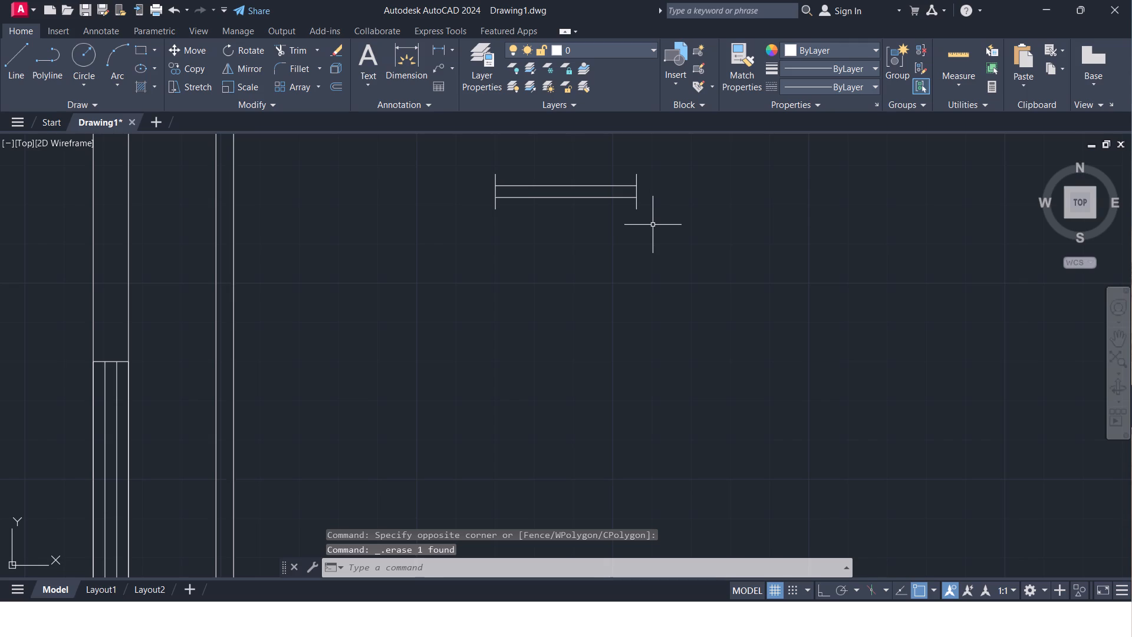
key("l")
key("Return")
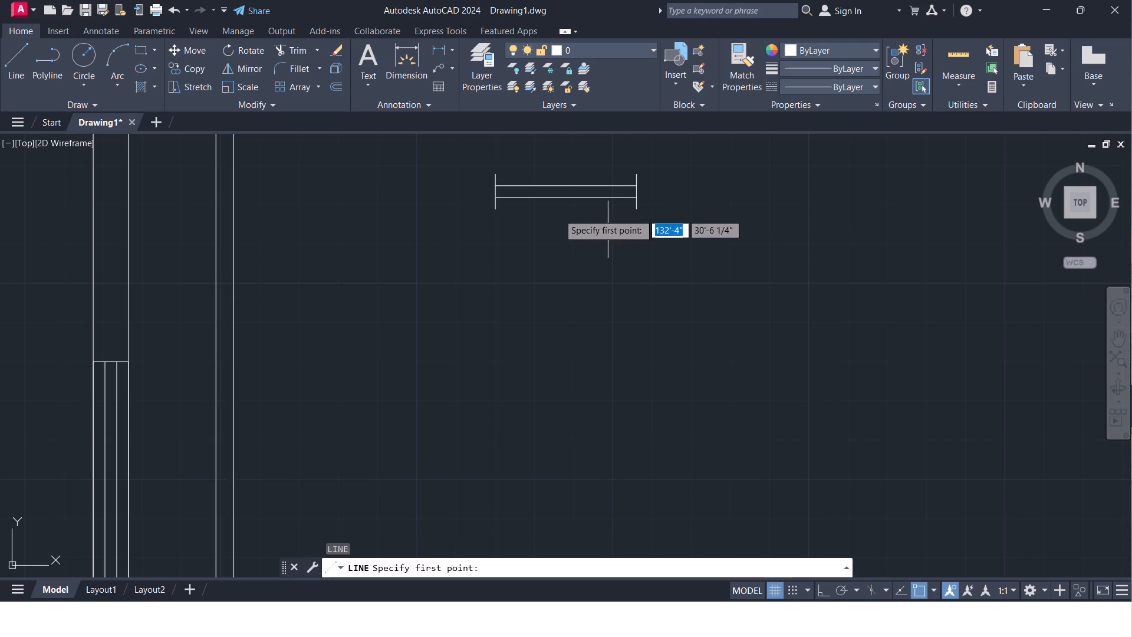
left_click(495, 176)
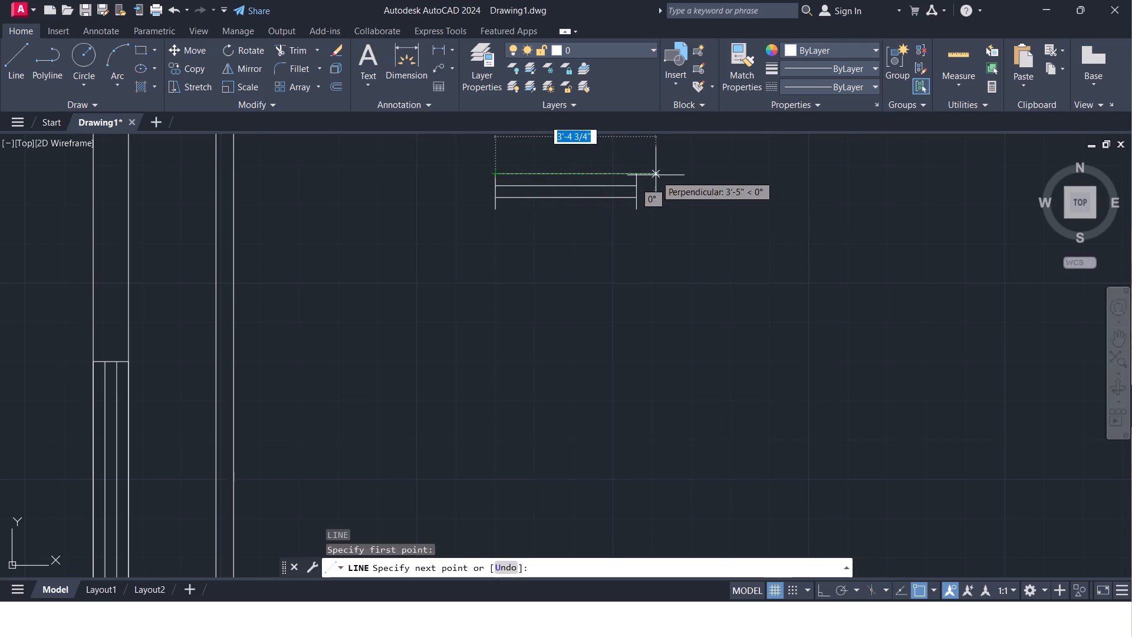
left_click(637, 178)
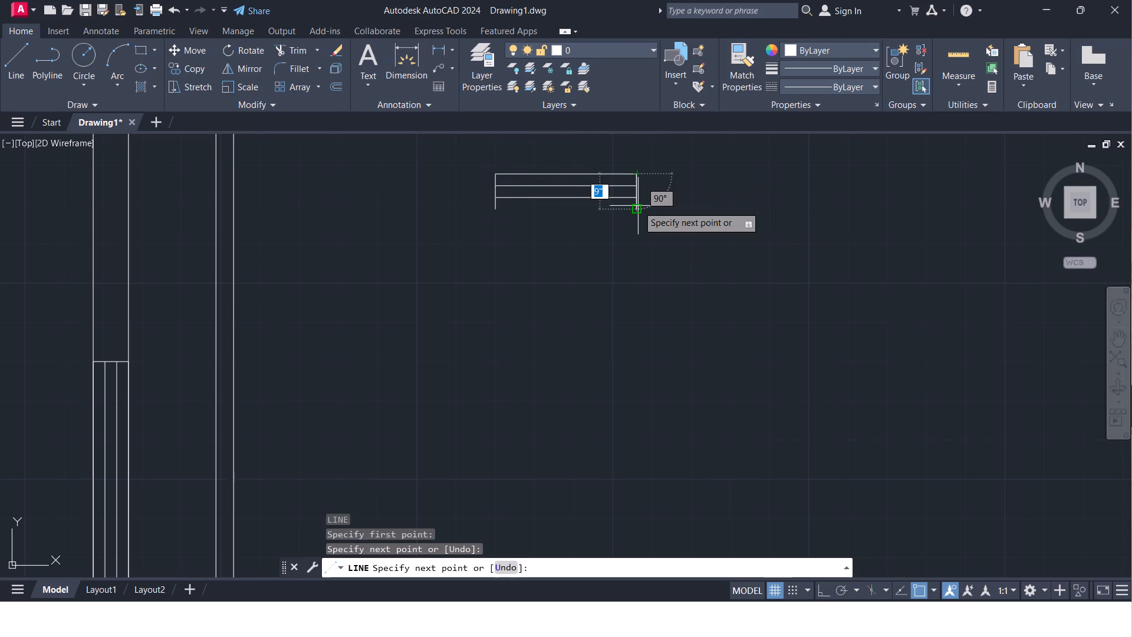
key("Escape")
key("Return")
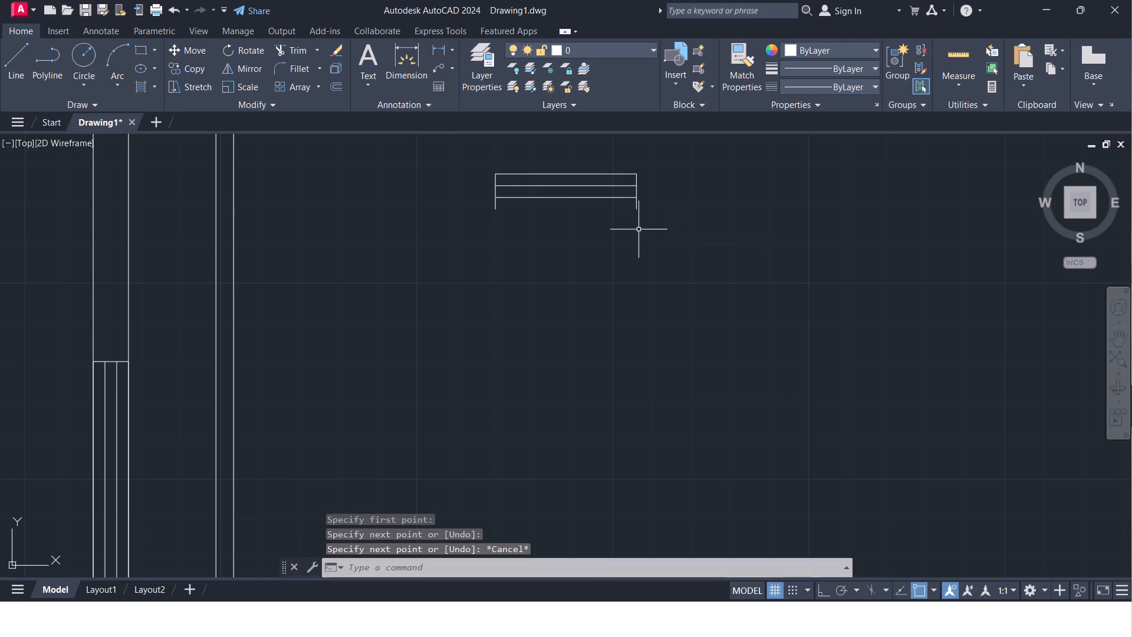
left_click(496, 211)
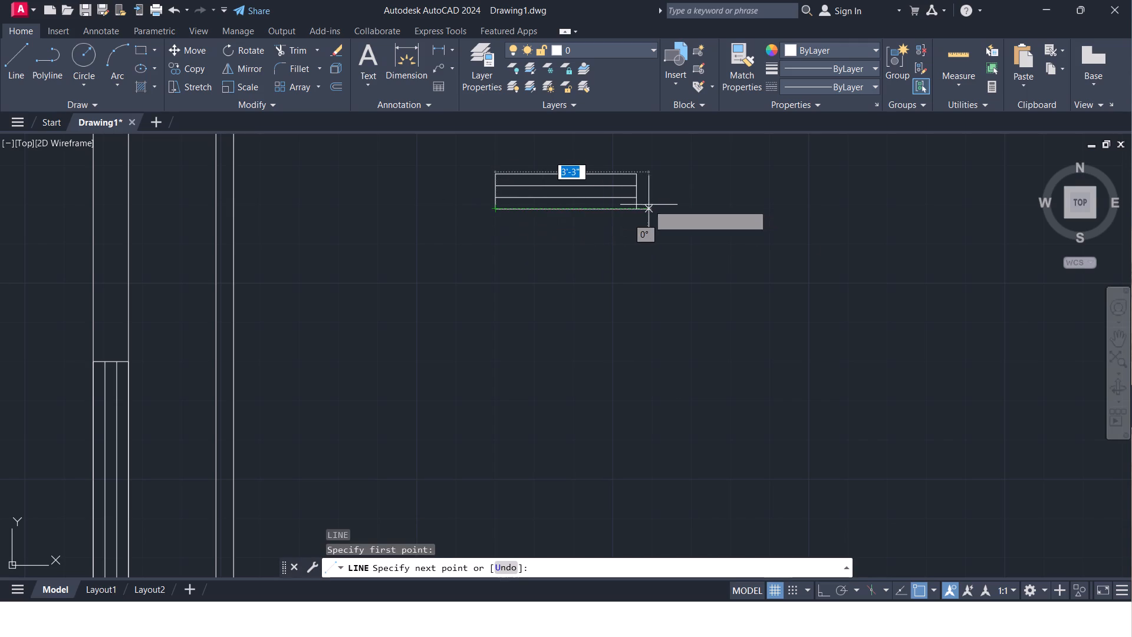
left_click(638, 205)
key("Escape")
Copy the closed horizontal window east of the plan to a spot just southeast of it.
scroll(630, 224, "down", 1)
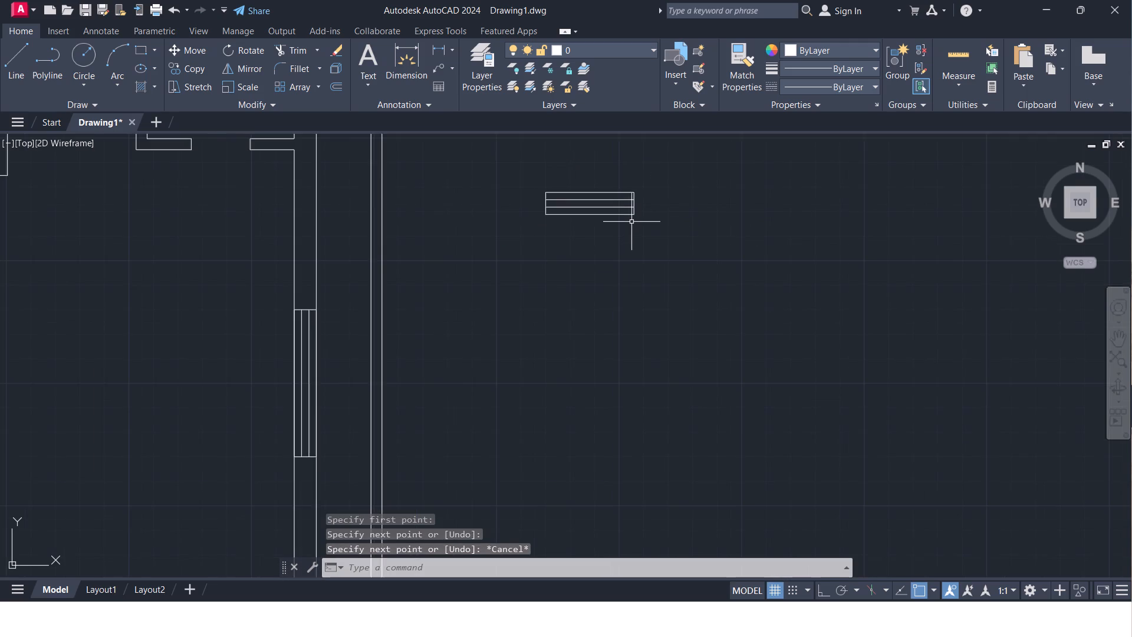
scroll(631, 222, "up", 1)
scroll(631, 222, "down", 4)
scroll(650, 232, "up", 2)
left_click(640, 226)
left_click(564, 196)
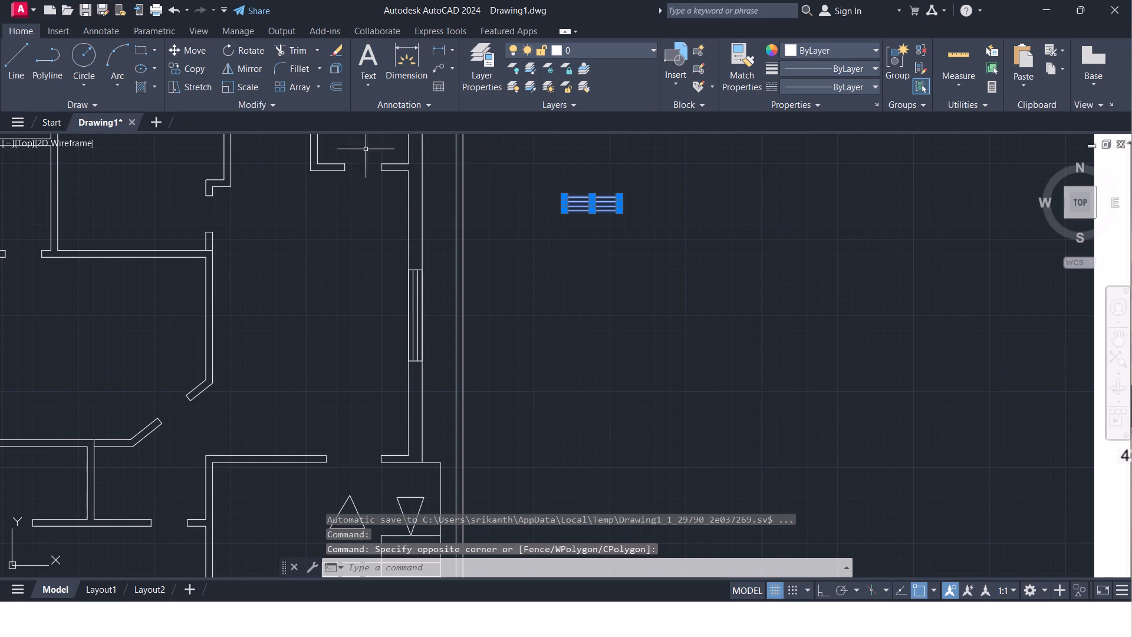
left_click(193, 73)
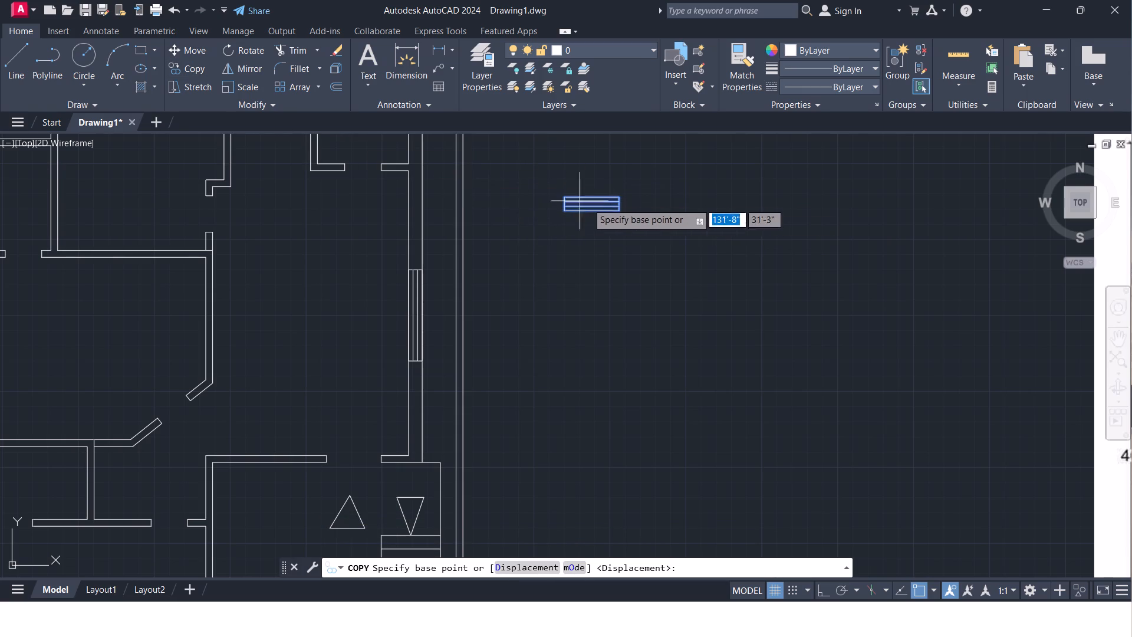
left_click(594, 205)
left_click(620, 272)
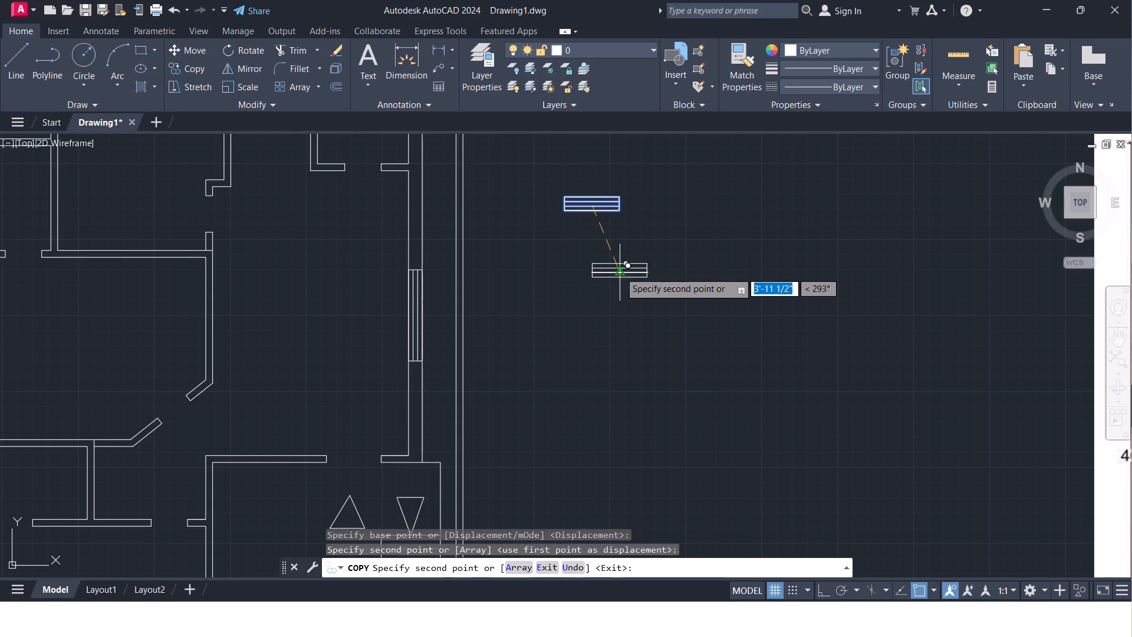
key("Escape")
Rotate the lower window copy 270° about a point near its centre, with Ortho on, so it stands vertical.
left_click(658, 293)
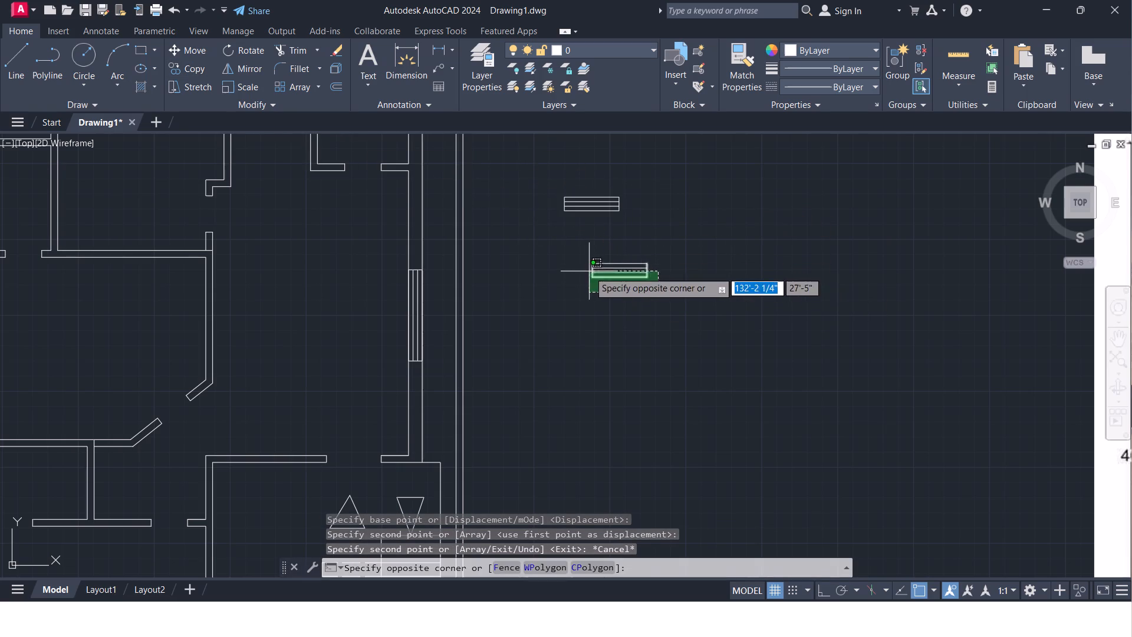
left_click(588, 252)
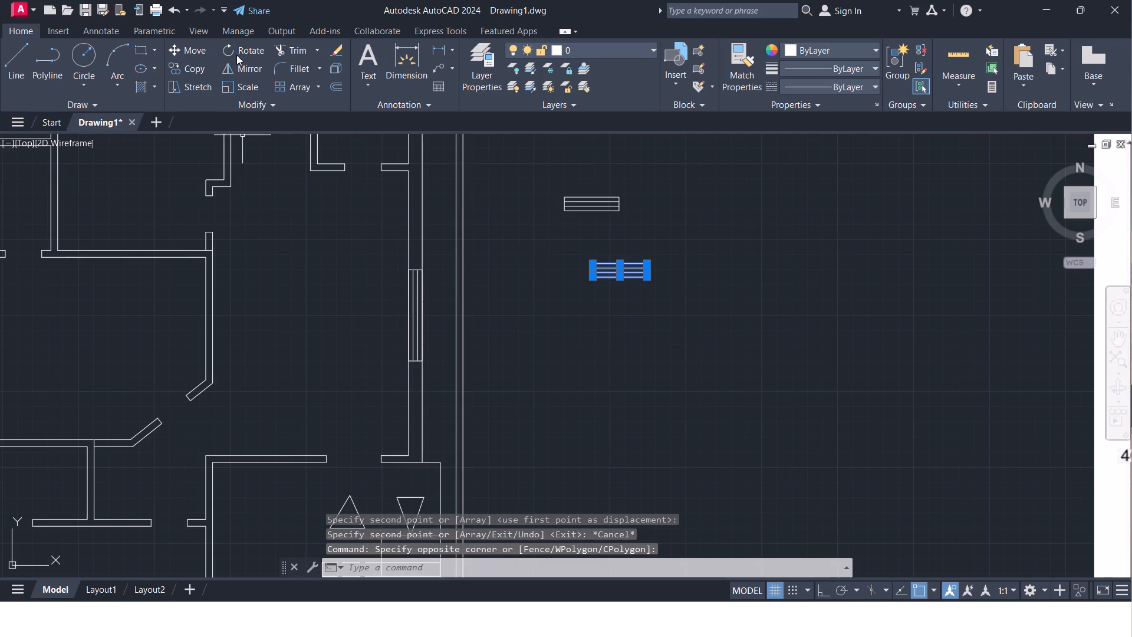
left_click(236, 54)
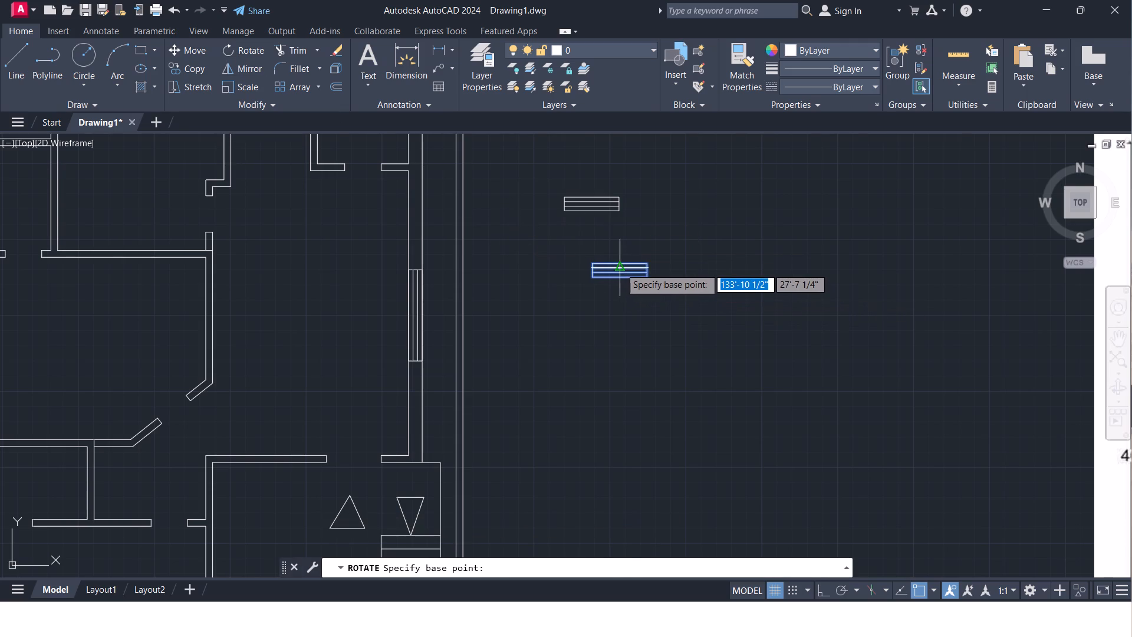
left_click(620, 268)
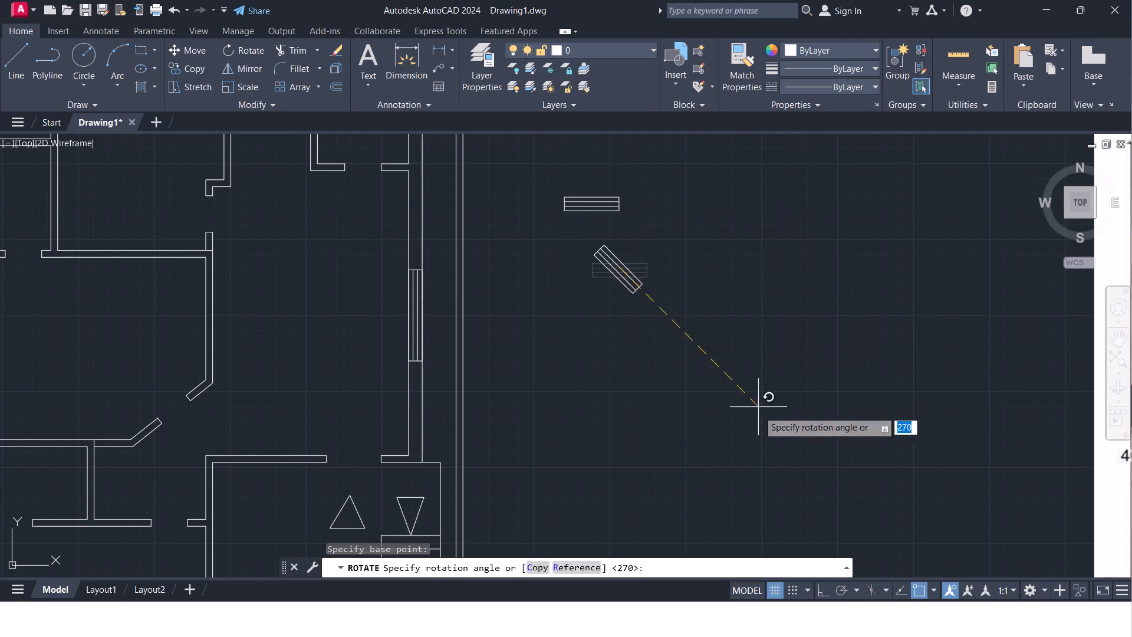
left_click(821, 589)
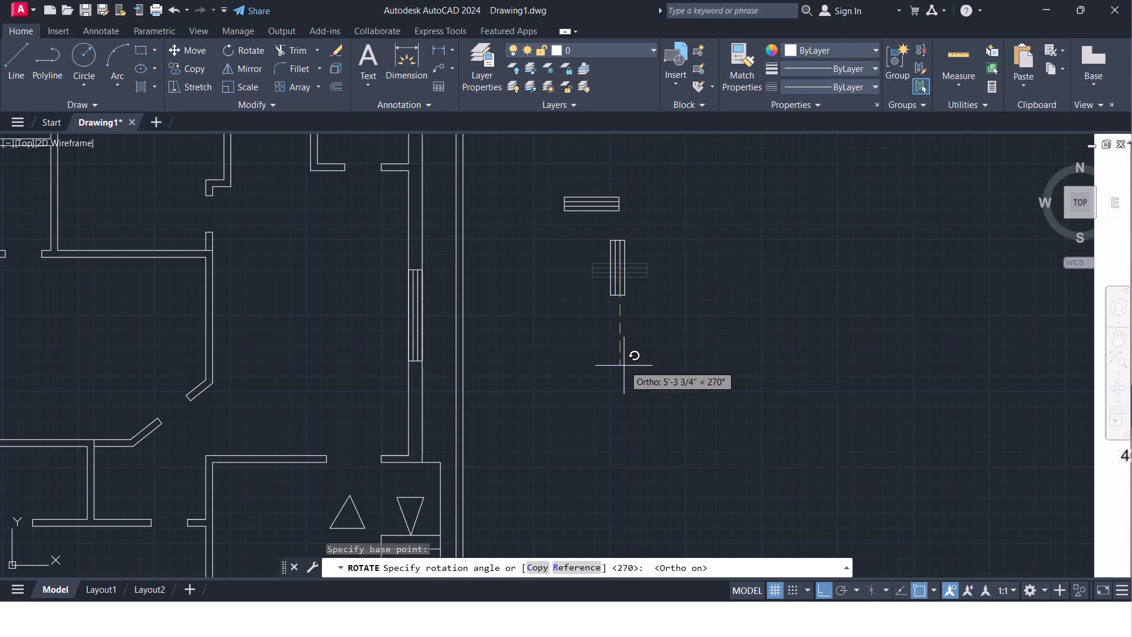
left_click(624, 366)
key("Escape")
Draw a 2' line up the vertical window's east side from its bottom corner, continuing straight across to its west side.
scroll(620, 260, "up", 2)
key("l")
key("Return")
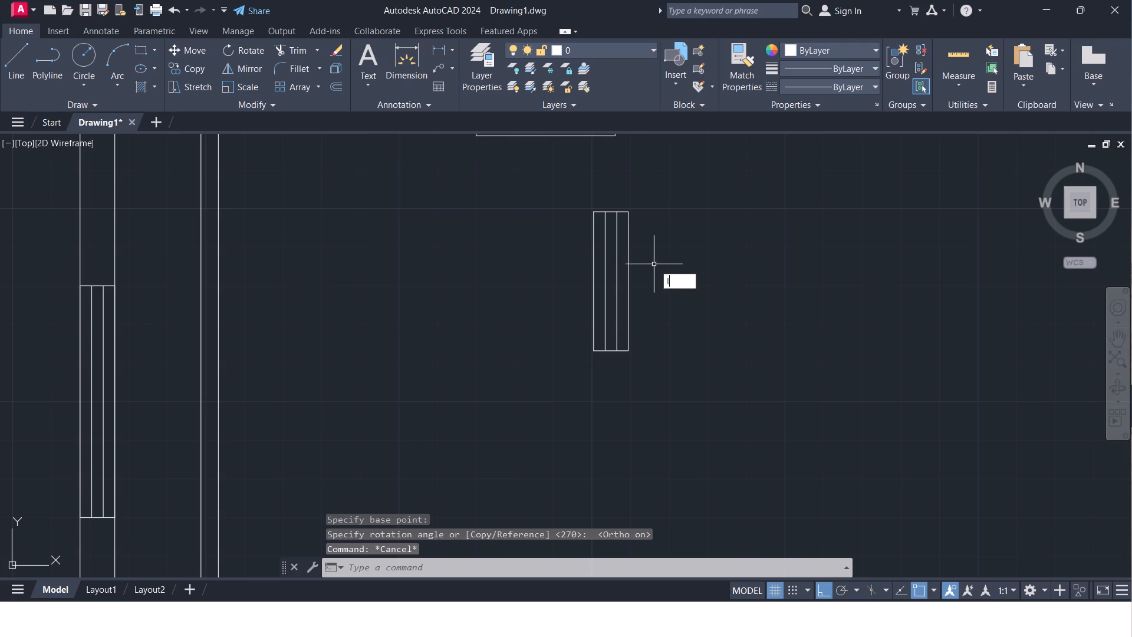
left_click(626, 349)
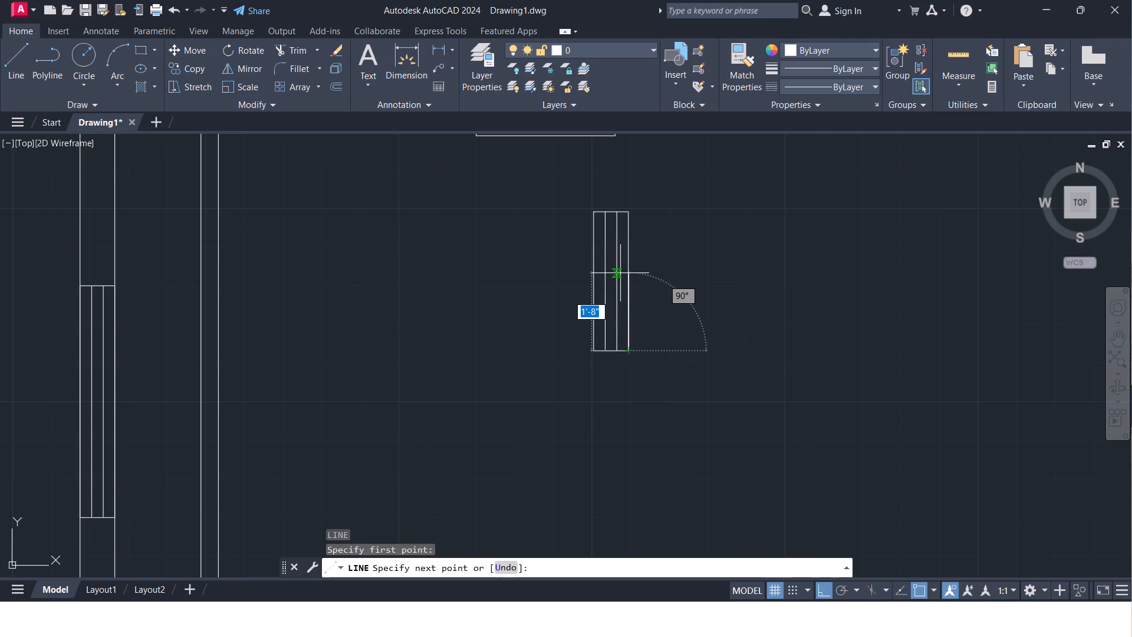
type("2'")
key("Return")
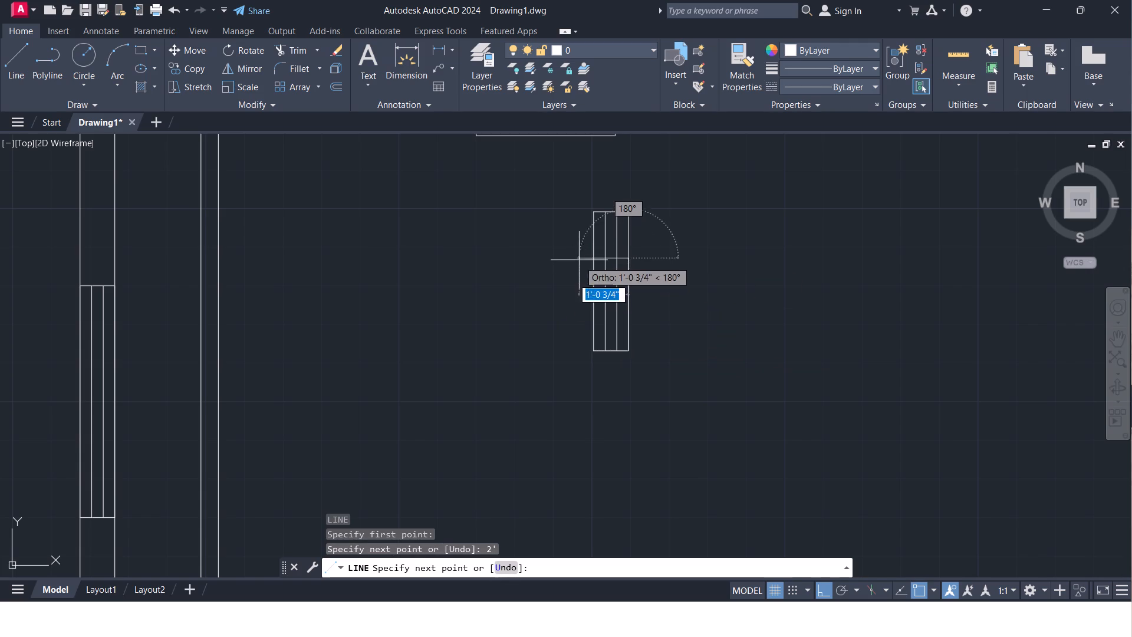
left_click(594, 259)
key("Escape")
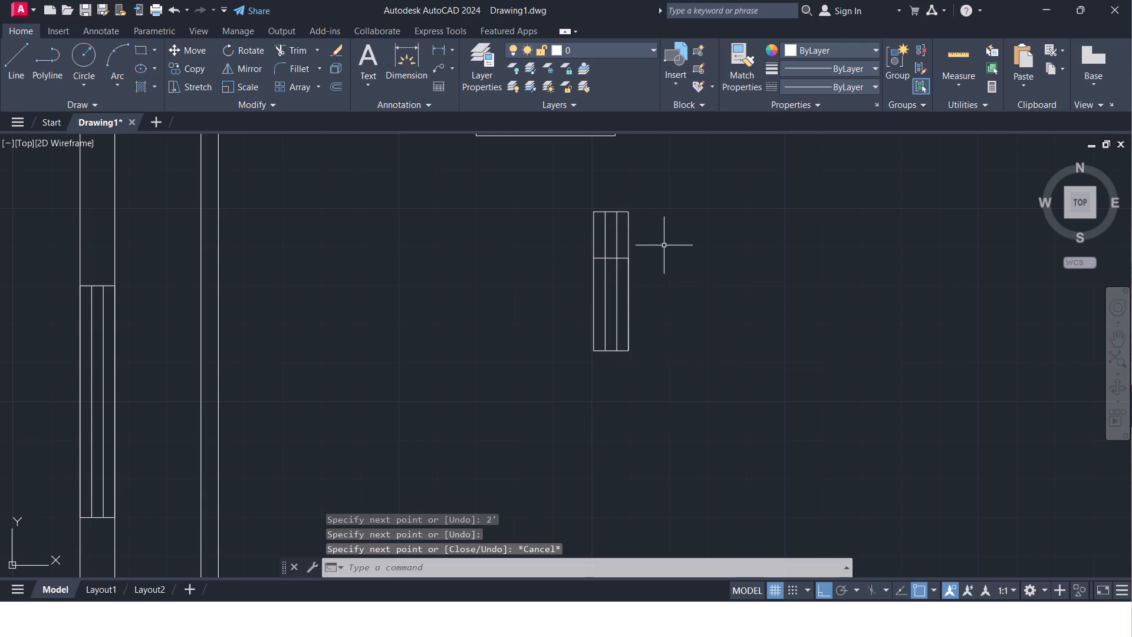
Trim the vertical window's lines above the 2' crossing line and remove its leftover top edge.
type("tr")
key("Return")
key("Return")
left_click(647, 239)
left_click(508, 219)
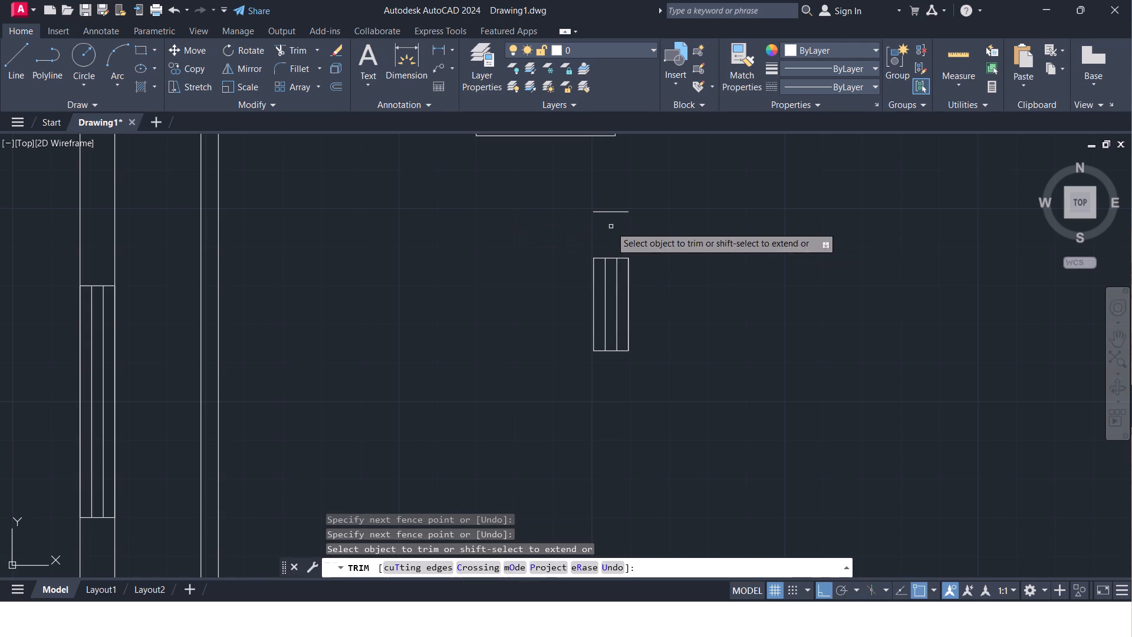
left_click(610, 226)
left_click(607, 195)
Erase the longer horizontal window lying north of the shortened vertical window.
scroll(621, 191, "down", 1)
middle_click_drag(620, 198, 612, 294)
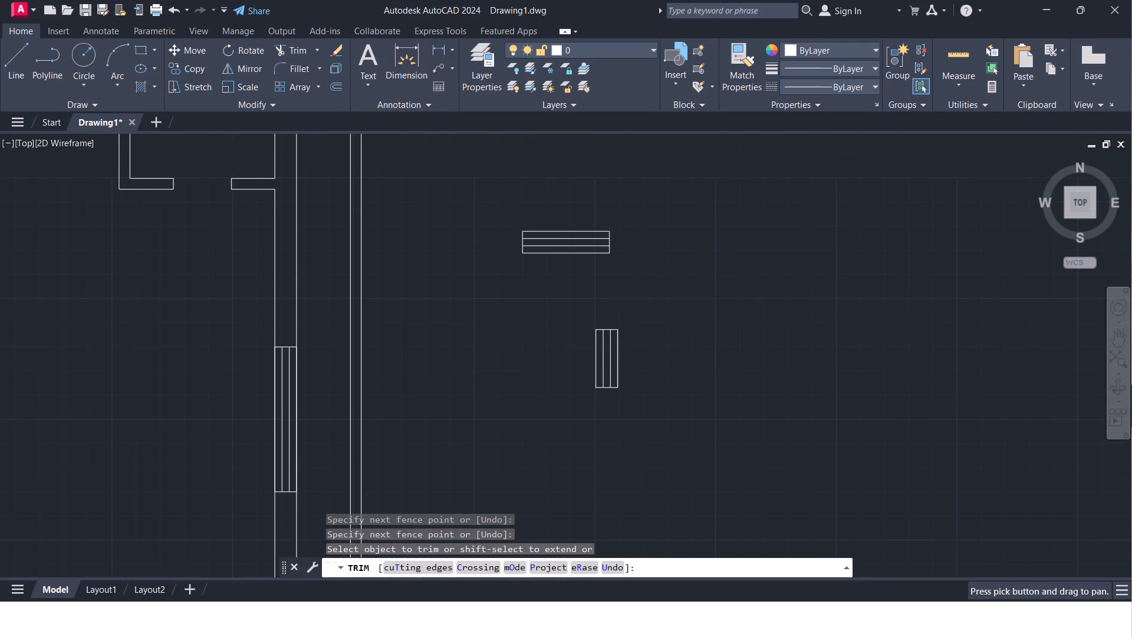
left_click(643, 260)
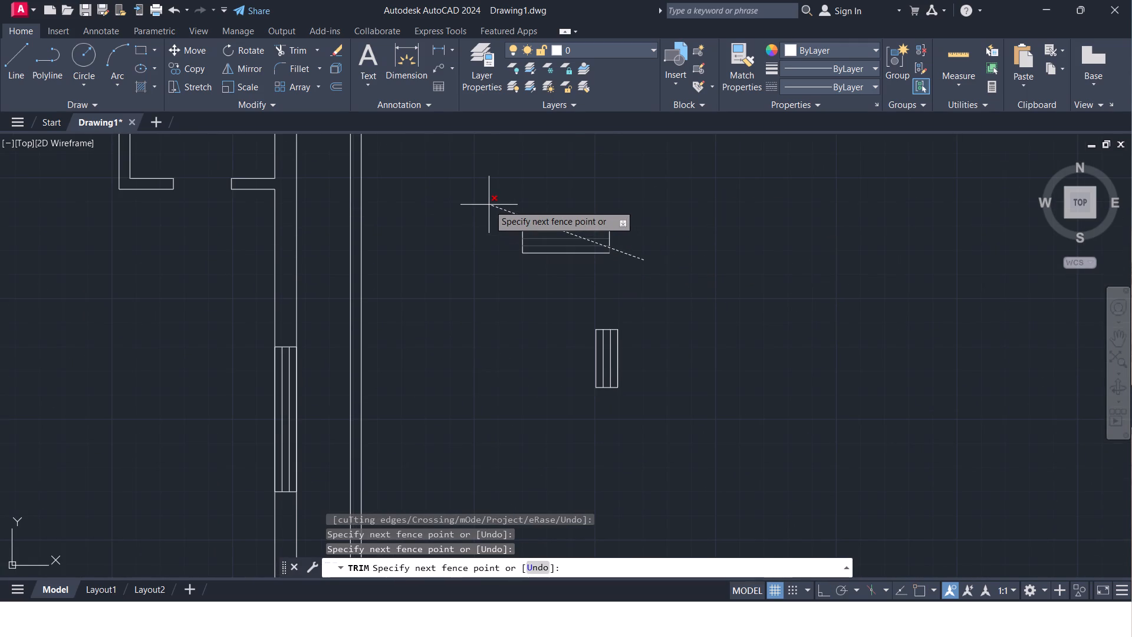
key("Escape")
left_click(659, 272)
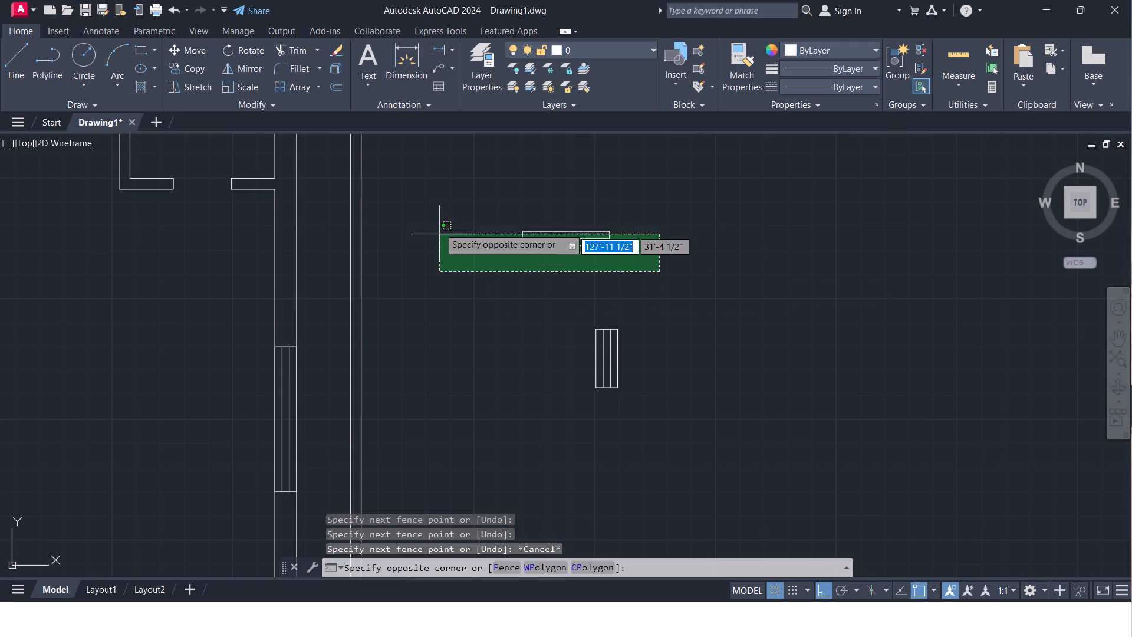
left_click(445, 194)
key("Delete")
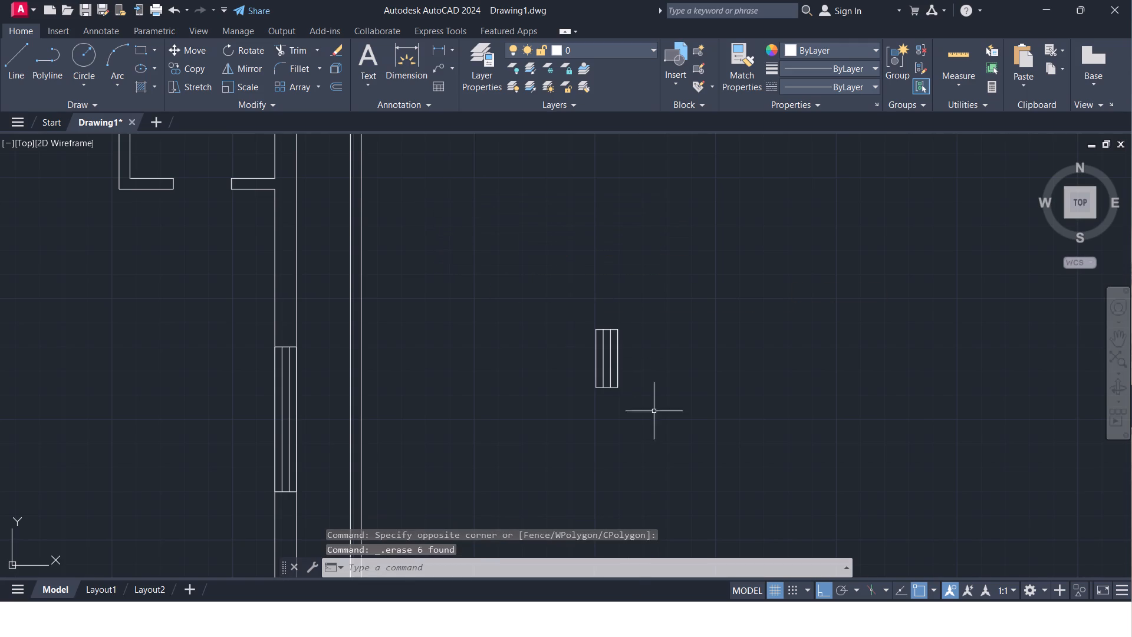
Copy the 2' vertical window about 2'-8" due west.
left_click_drag(643, 408, 637, 403)
left_click(509, 277)
left_click(176, 65)
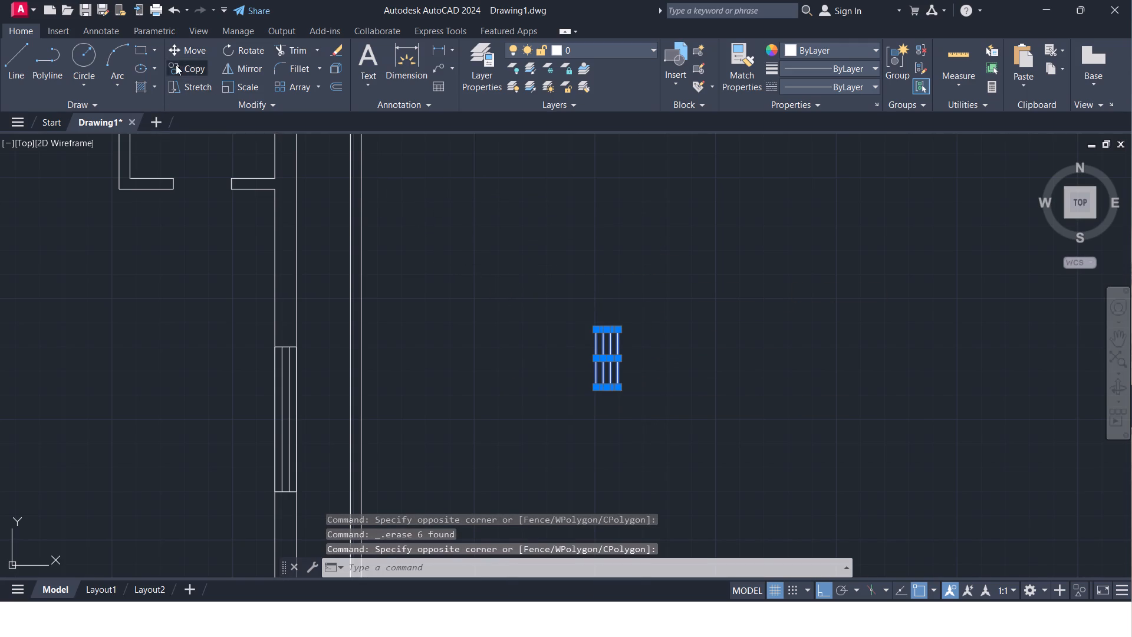
left_click(601, 356)
left_click(526, 288)
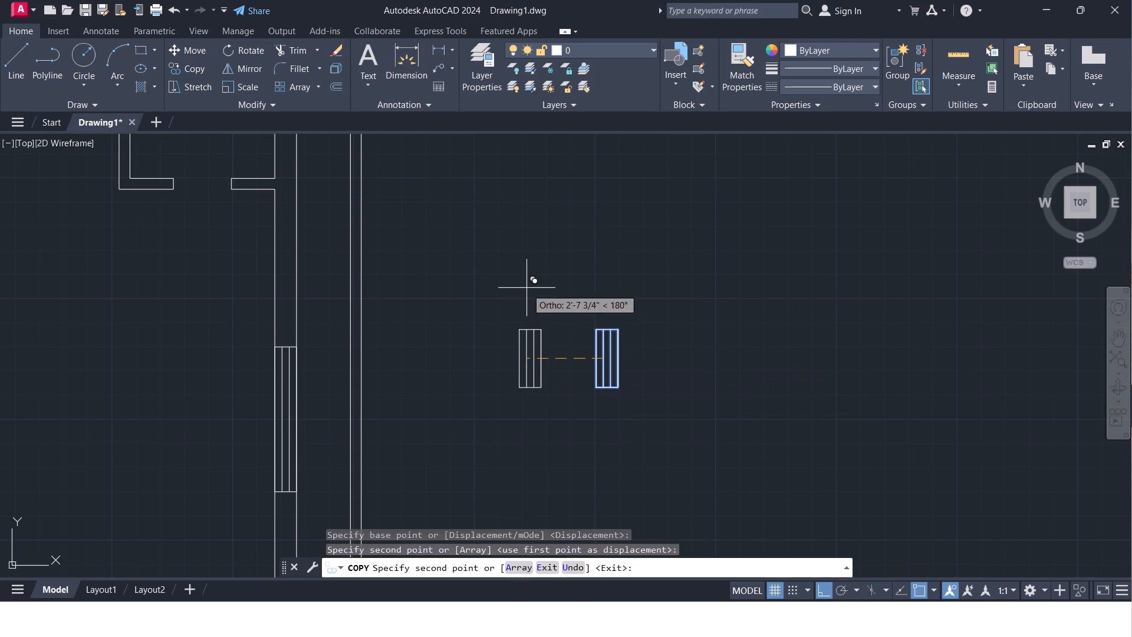
key("Escape")
Rotate the western 2' window copy 90° so it lies horizontal.
left_click(565, 401)
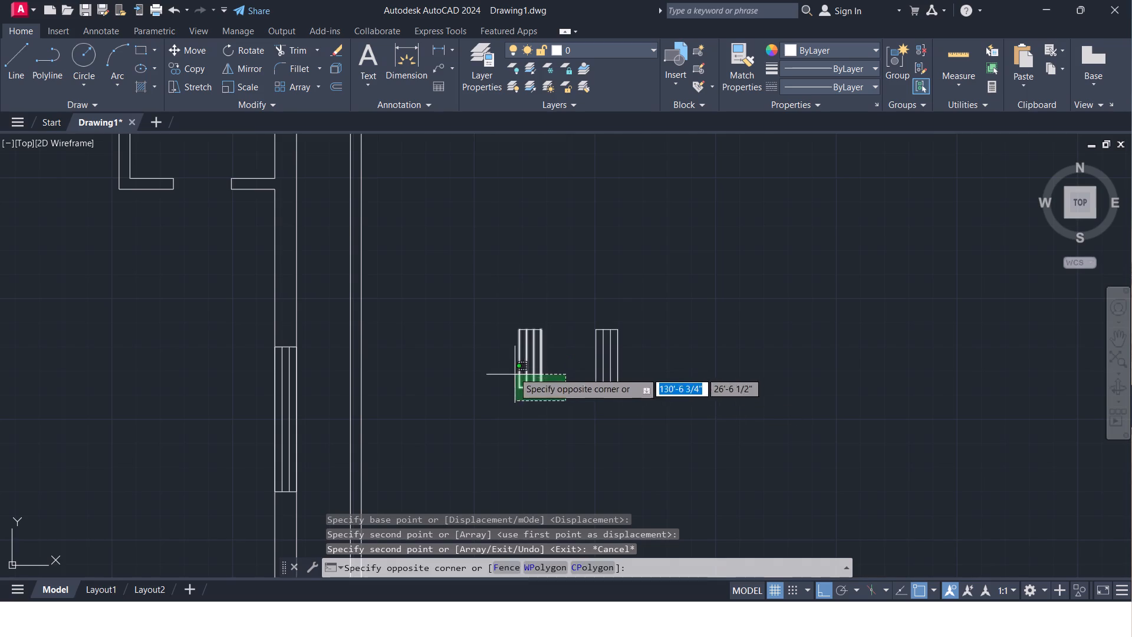
left_click(501, 304)
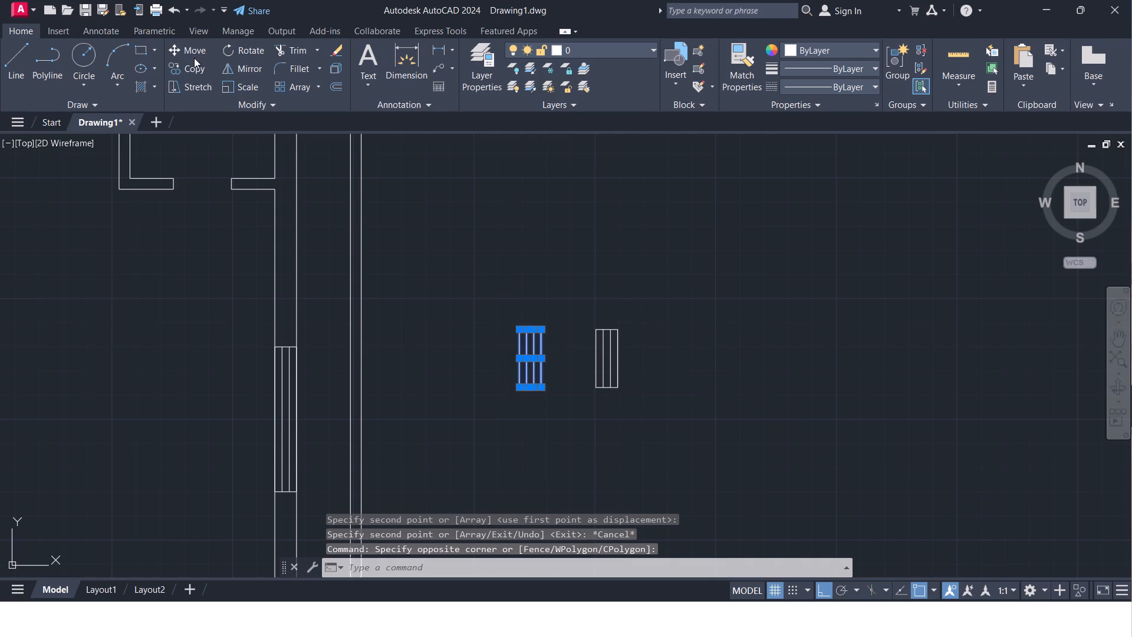
left_click(235, 45)
left_click(537, 362)
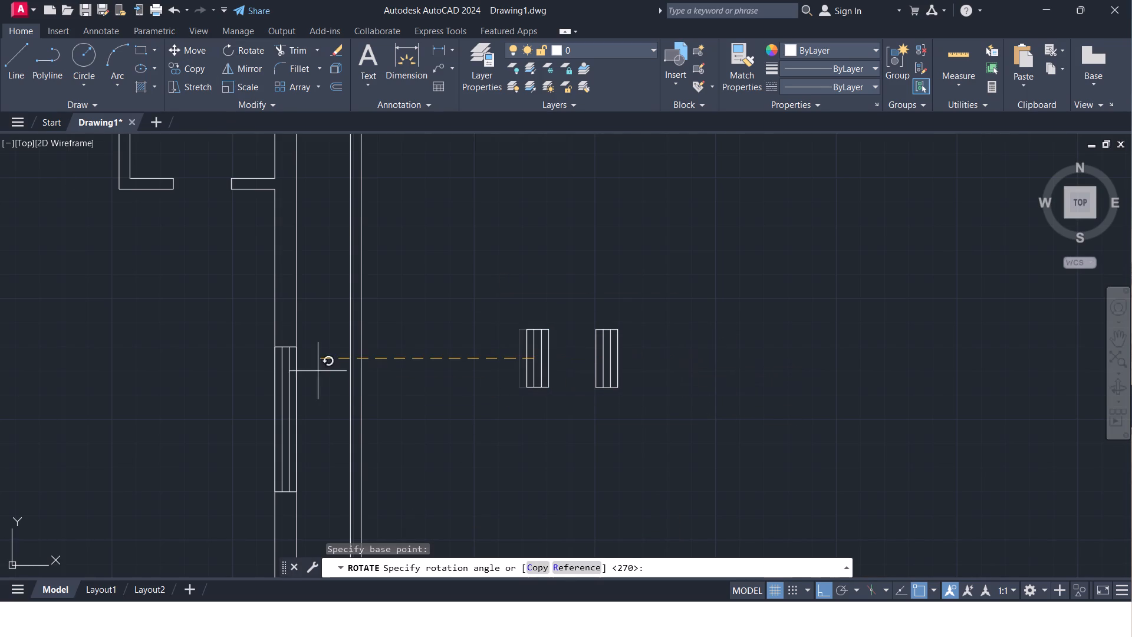
left_click(534, 240)
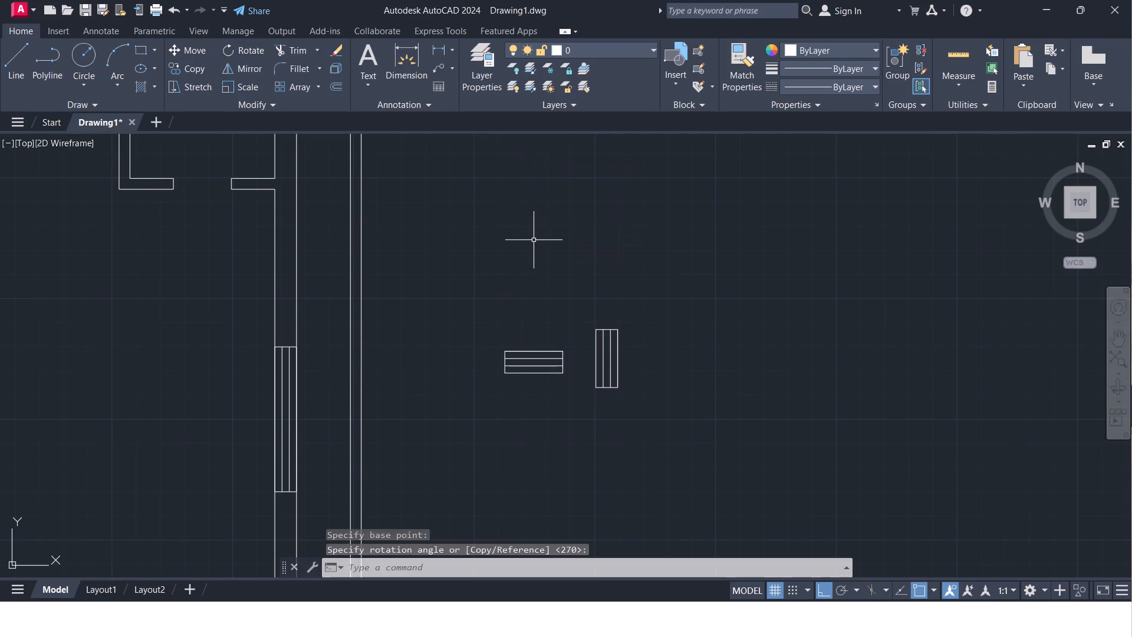
Copy the horizontal 2' window by its top-edge midpoint, with Ortho off, into the north wall of the pooja room.
left_click(570, 386)
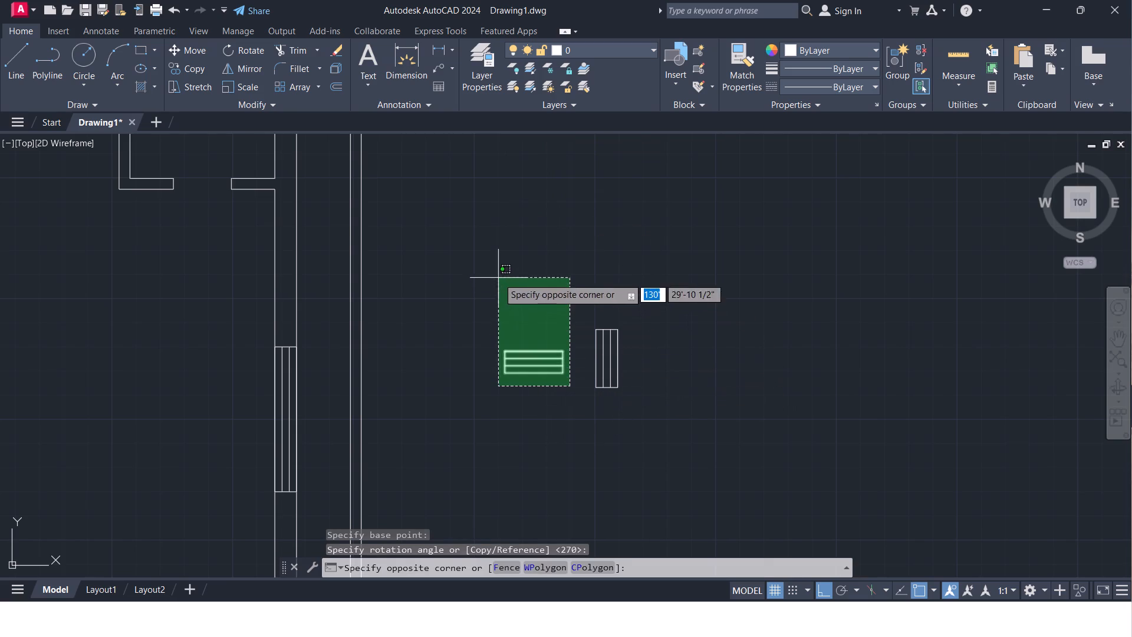
left_click(498, 278)
left_click(197, 64)
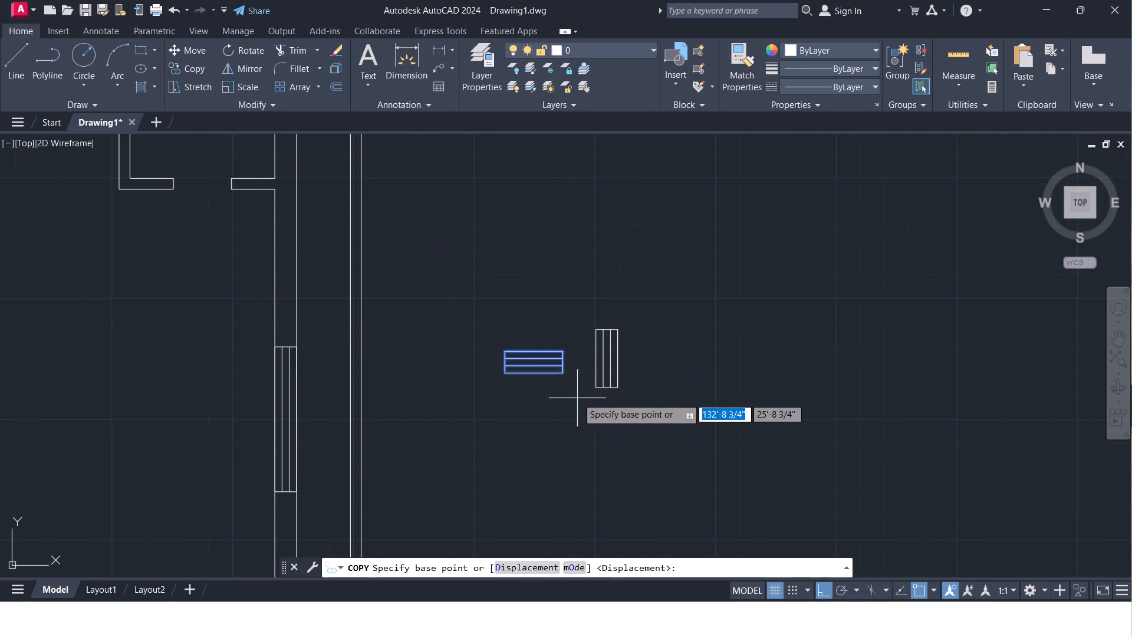
left_click(535, 349)
scroll(421, 329, "down", 2)
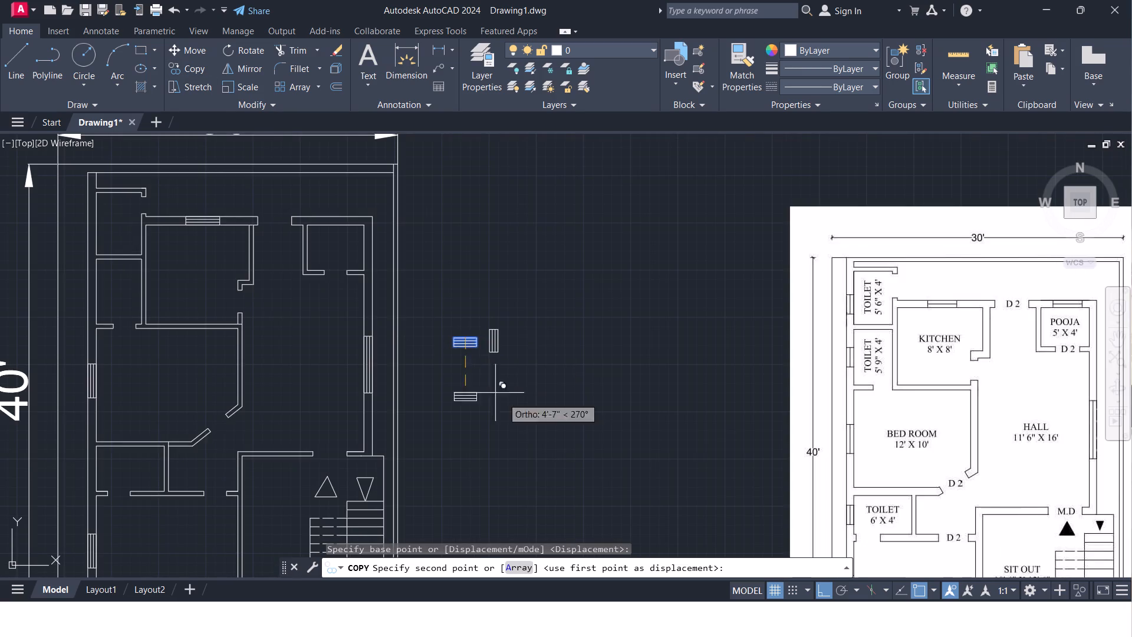
left_click(822, 590)
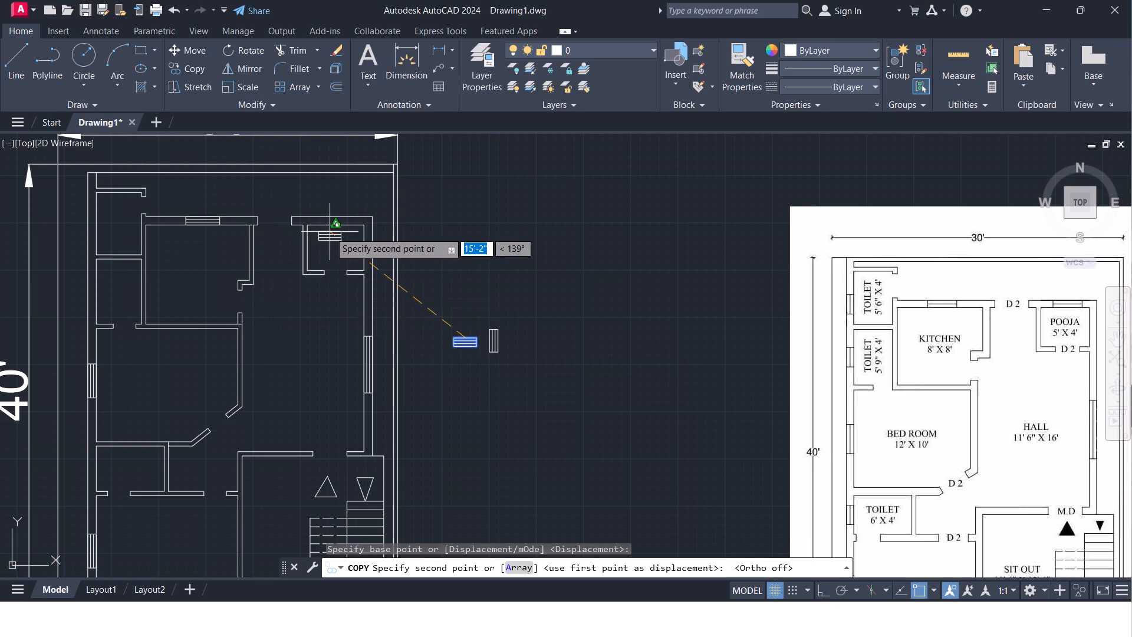
scroll(330, 231, "up", 3)
scroll(350, 178, "up", 2)
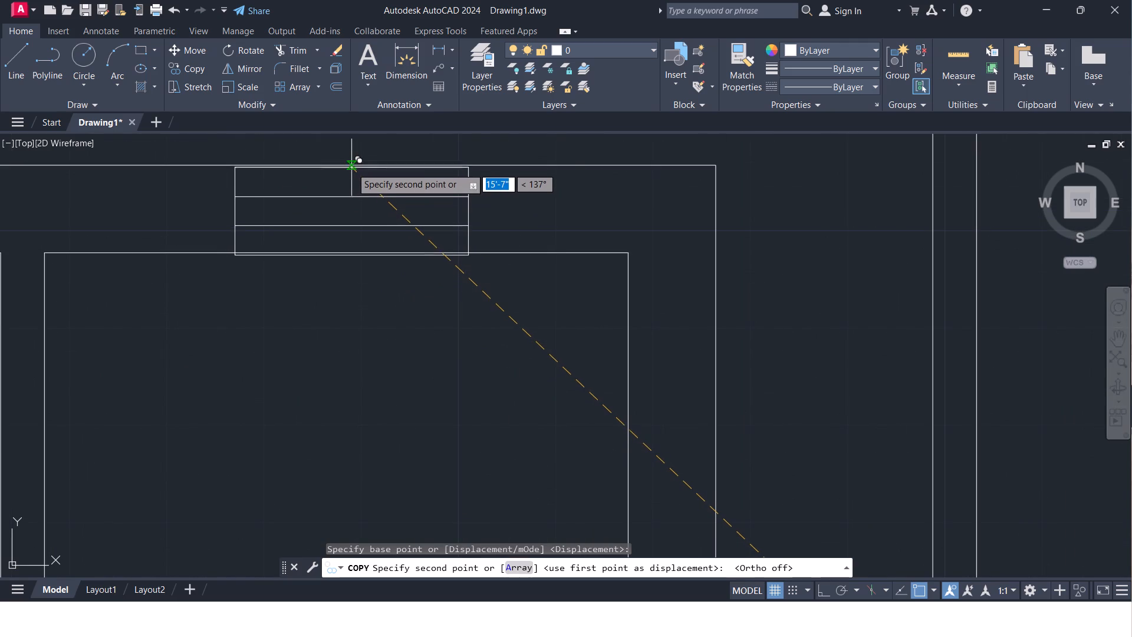
left_click(351, 166)
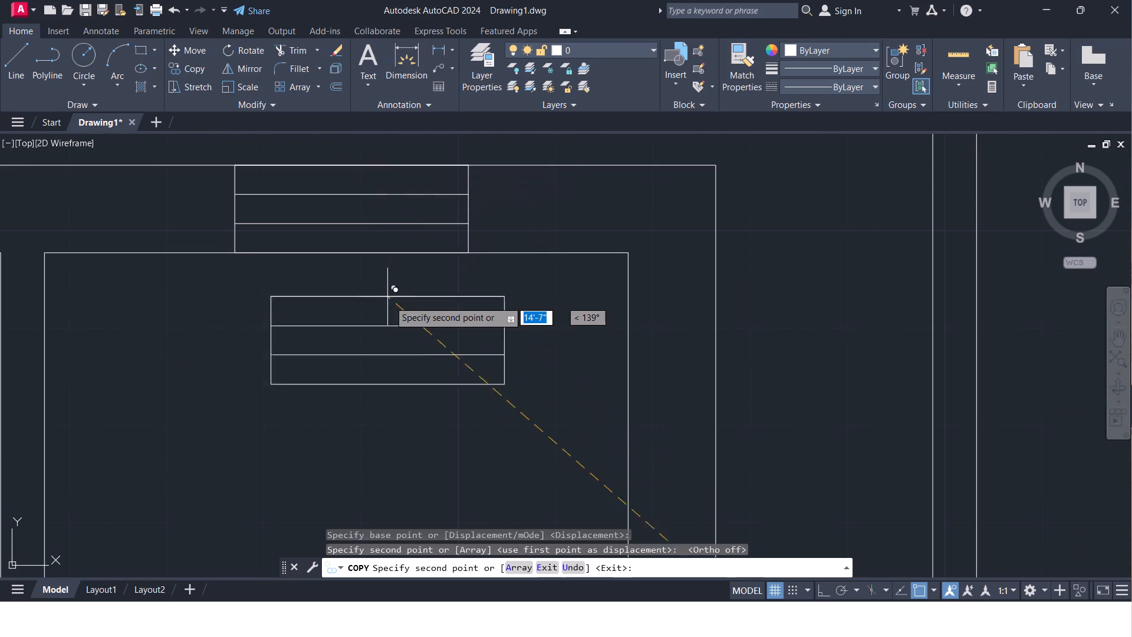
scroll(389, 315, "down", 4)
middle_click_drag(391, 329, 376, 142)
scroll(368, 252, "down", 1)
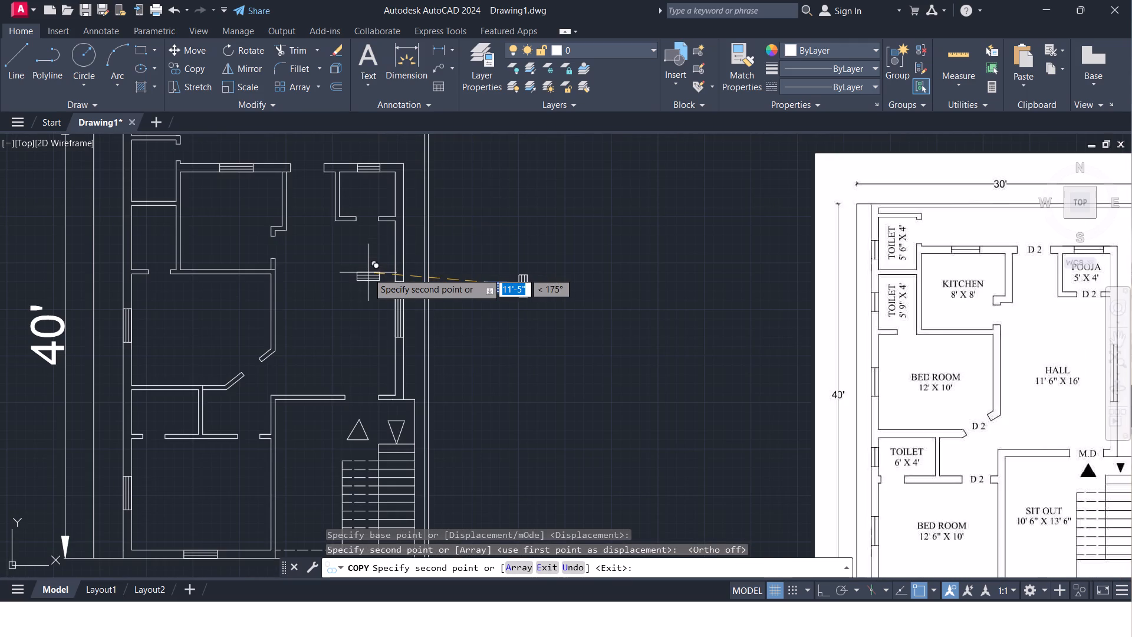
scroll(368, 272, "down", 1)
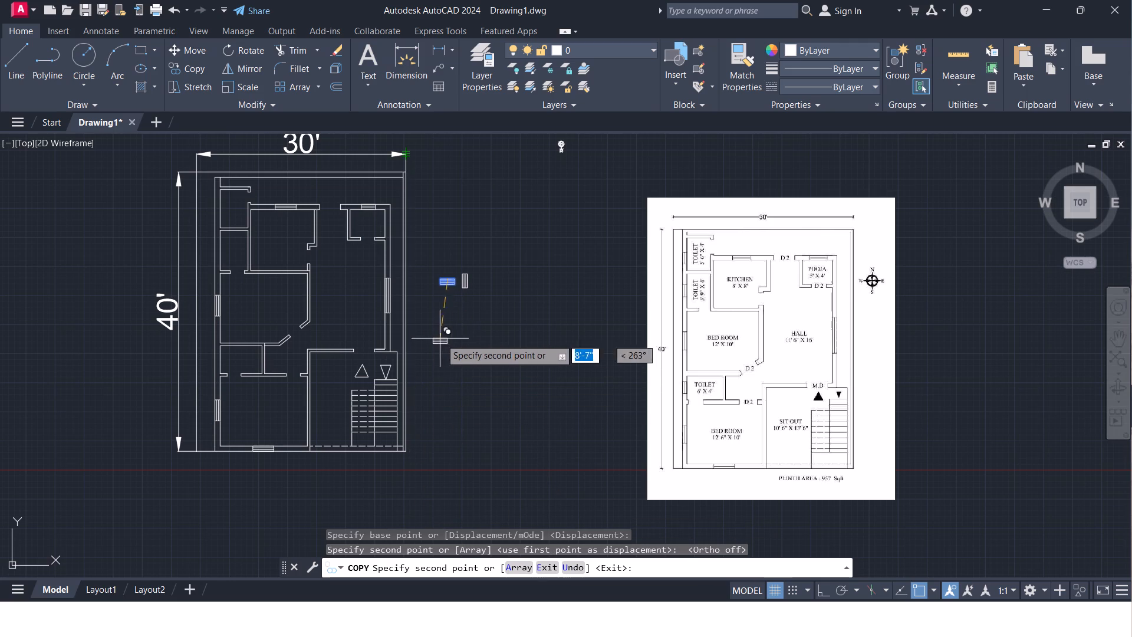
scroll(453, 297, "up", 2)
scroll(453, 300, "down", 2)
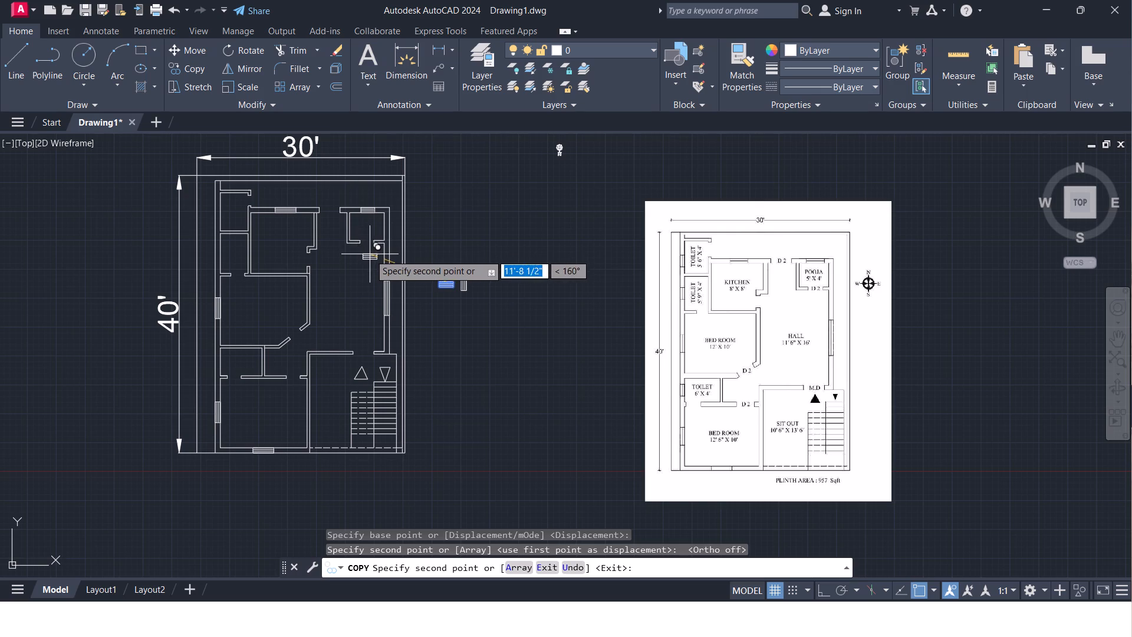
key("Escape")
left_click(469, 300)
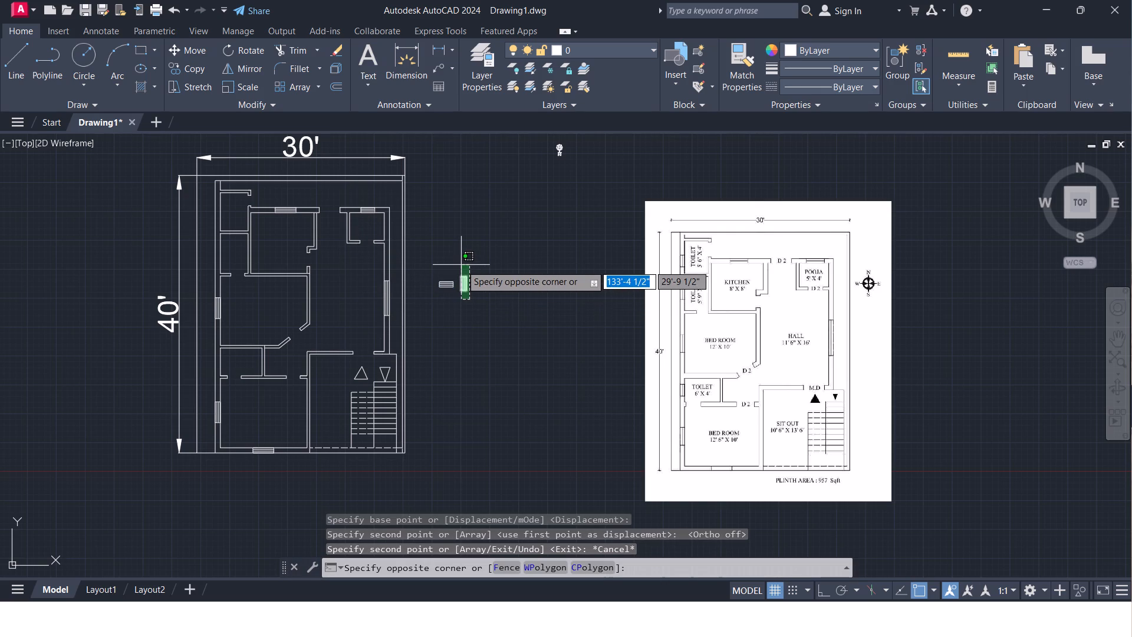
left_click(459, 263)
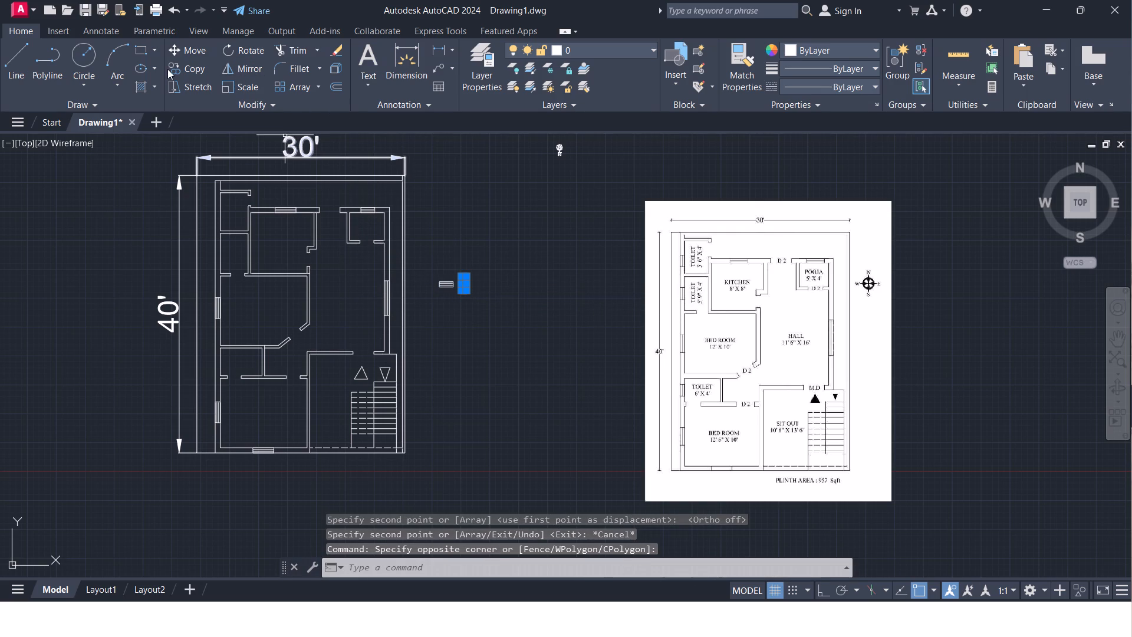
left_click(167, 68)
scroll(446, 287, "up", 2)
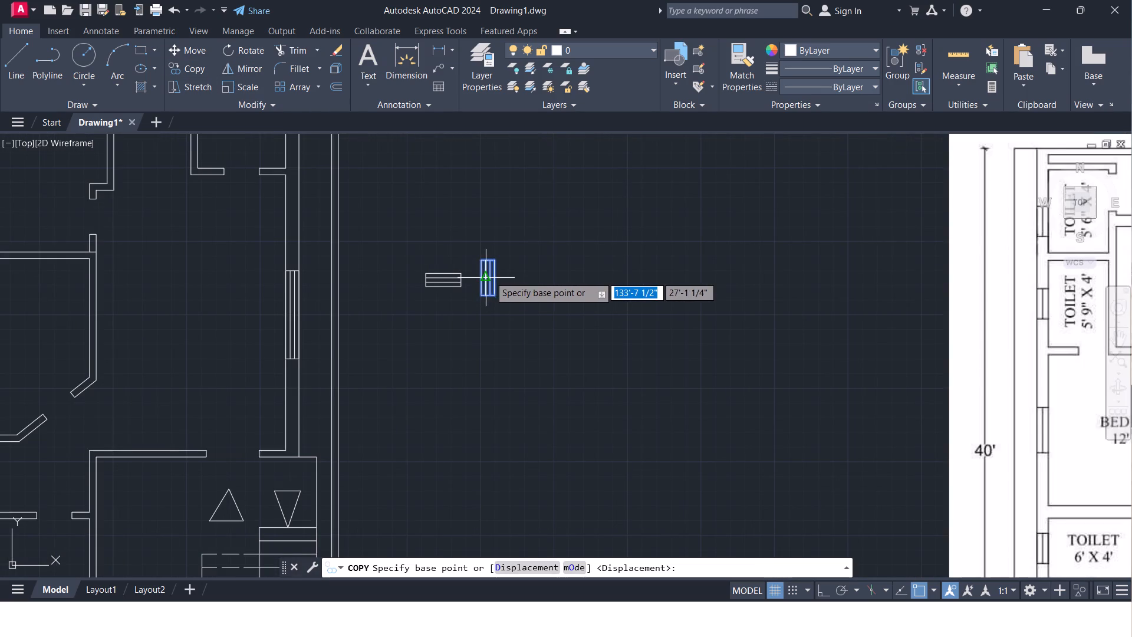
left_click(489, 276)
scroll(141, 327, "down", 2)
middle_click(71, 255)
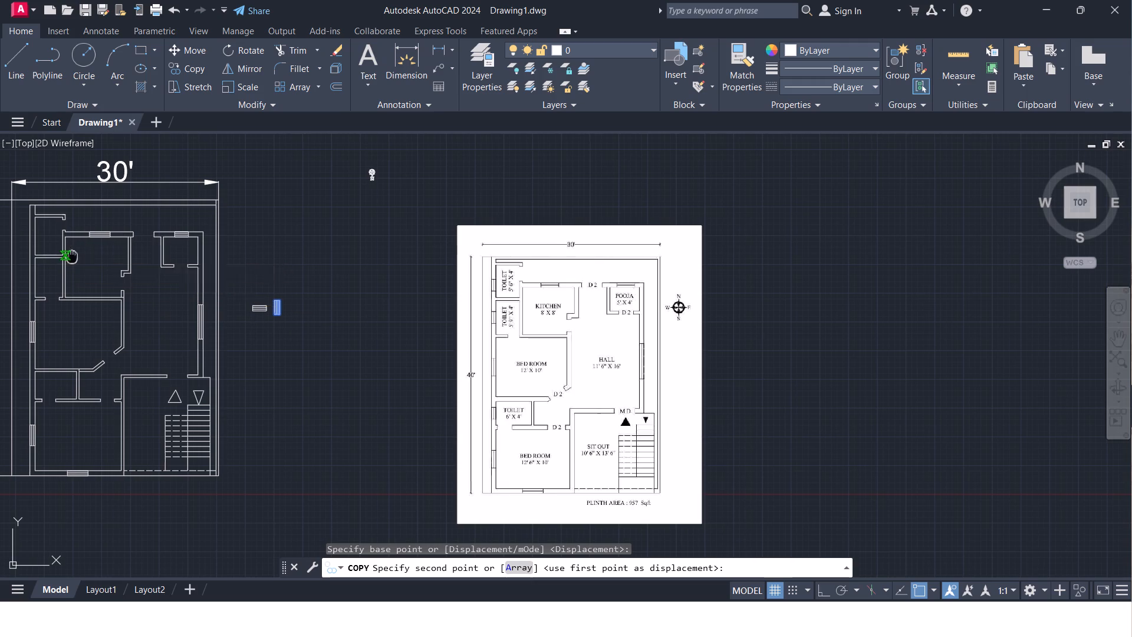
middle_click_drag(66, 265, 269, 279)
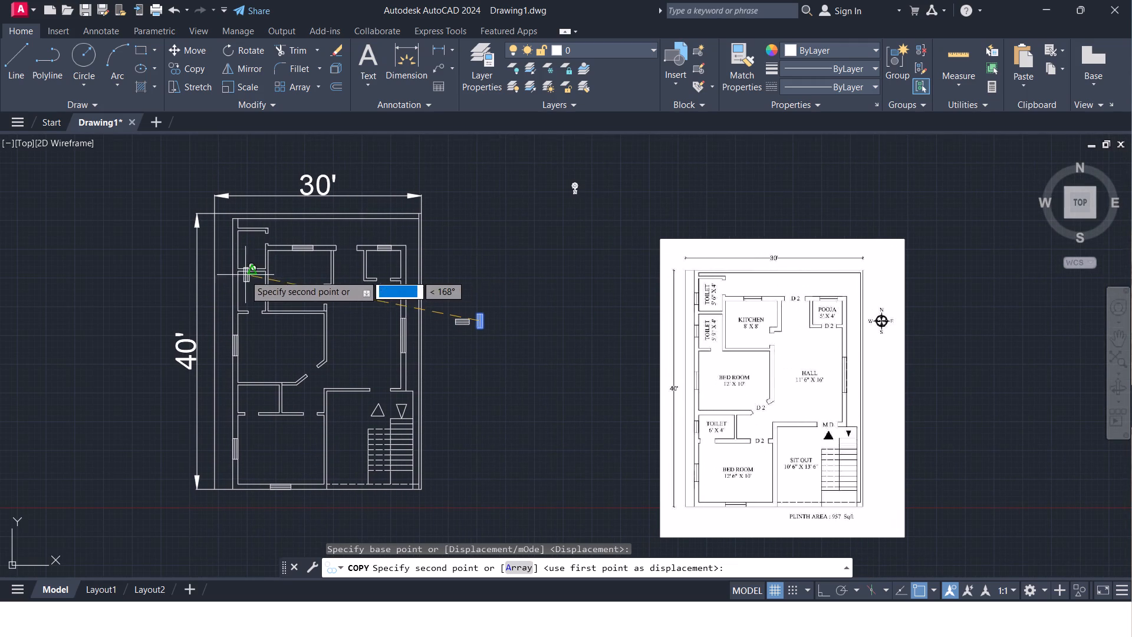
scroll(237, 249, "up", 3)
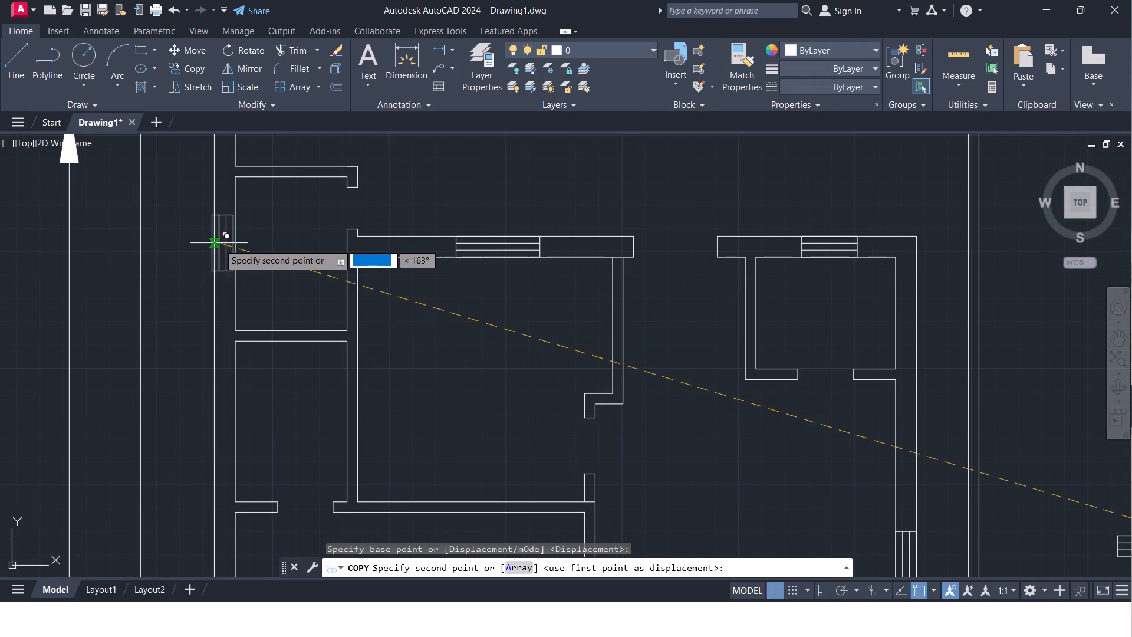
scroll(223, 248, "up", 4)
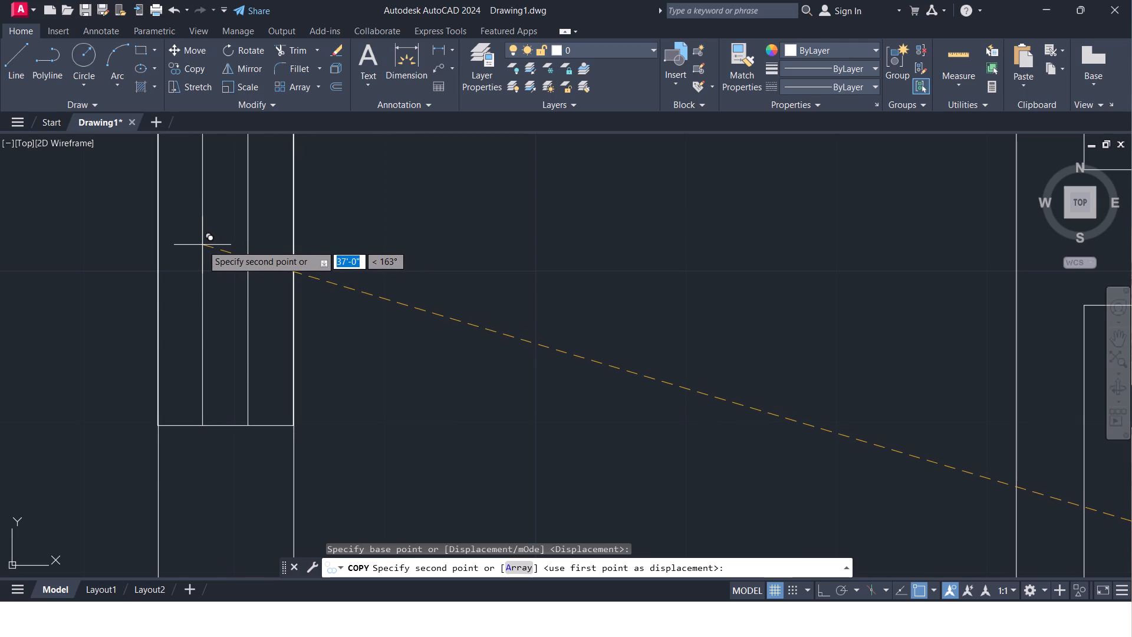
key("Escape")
Copy the vertical 2' window by its west-edge midpoint onto the outer west wall of the 5'6" x 4' toilet.
scroll(420, 274, "down", 4)
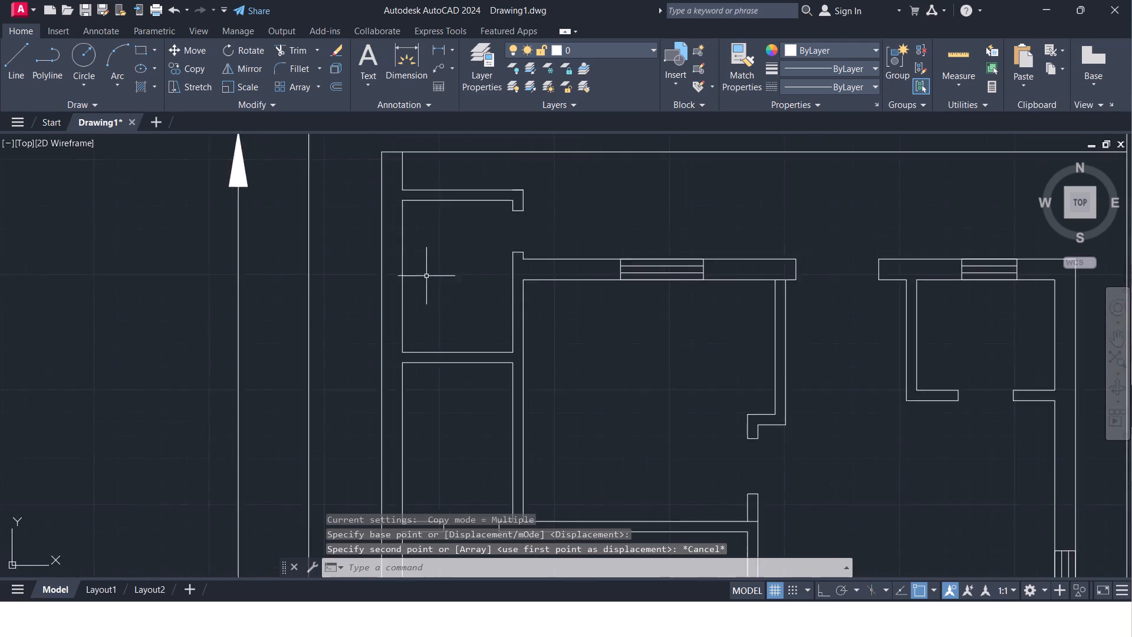
scroll(427, 276, "down", 3)
scroll(685, 372, "up", 2)
left_click(634, 350)
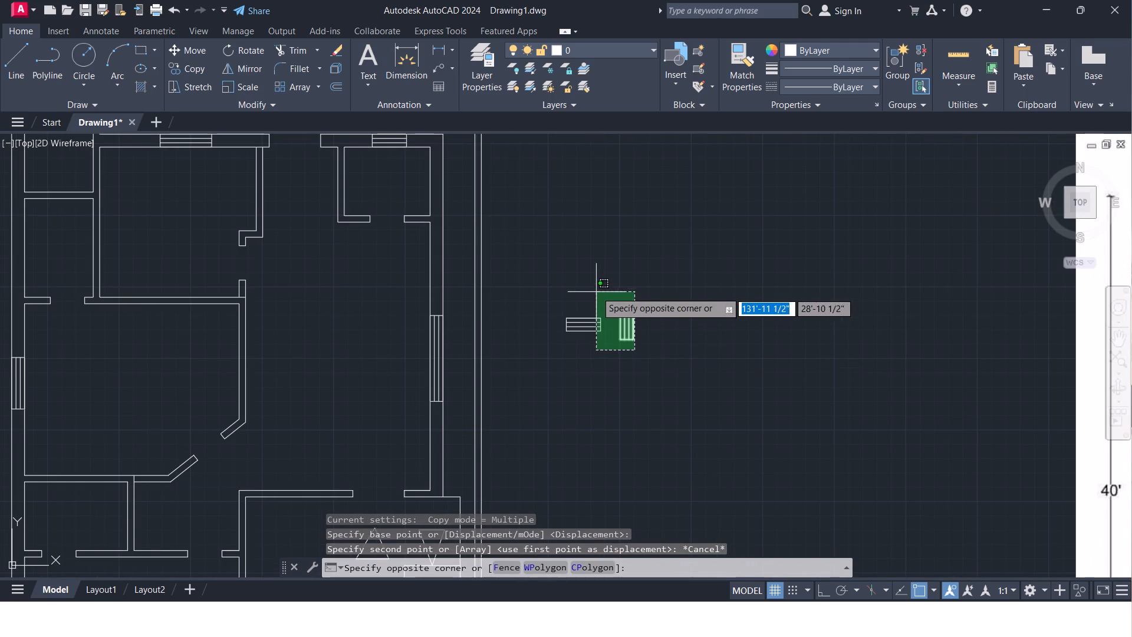
left_click(616, 303)
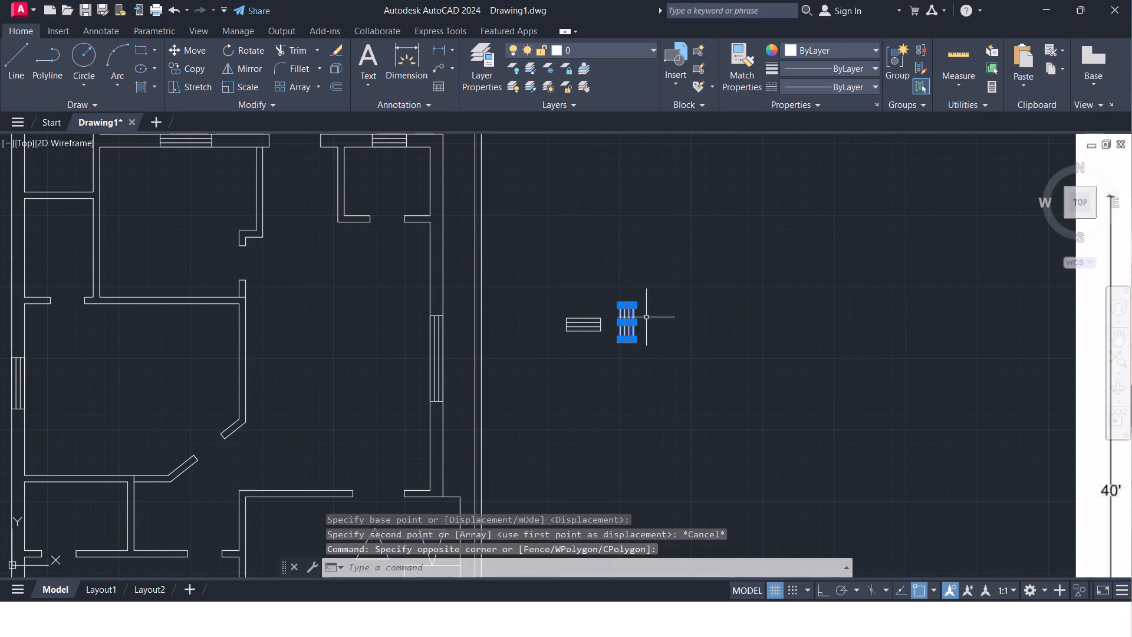
scroll(646, 323, "up", 3)
scroll(644, 324, "down", 1)
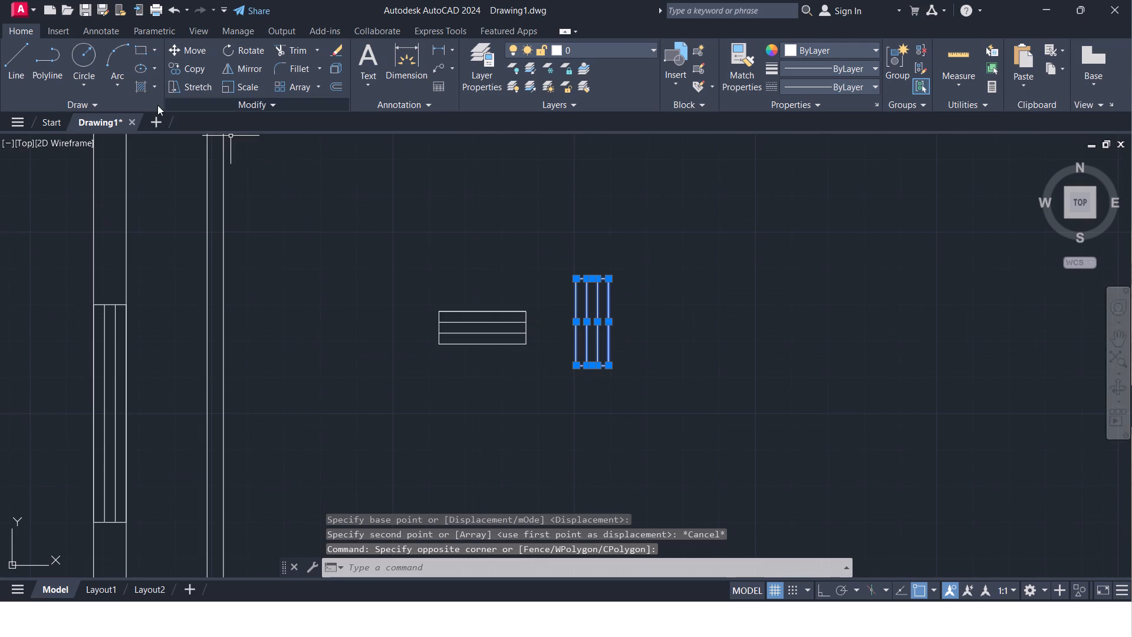
left_click(180, 62)
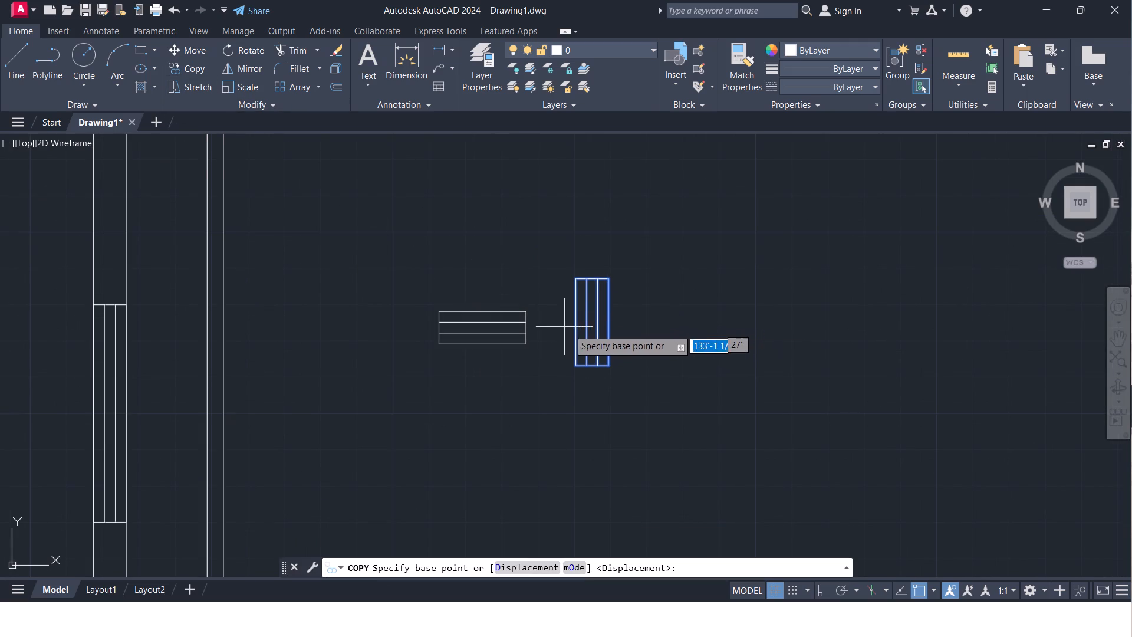
left_click(574, 319)
scroll(219, 320, "down", 3)
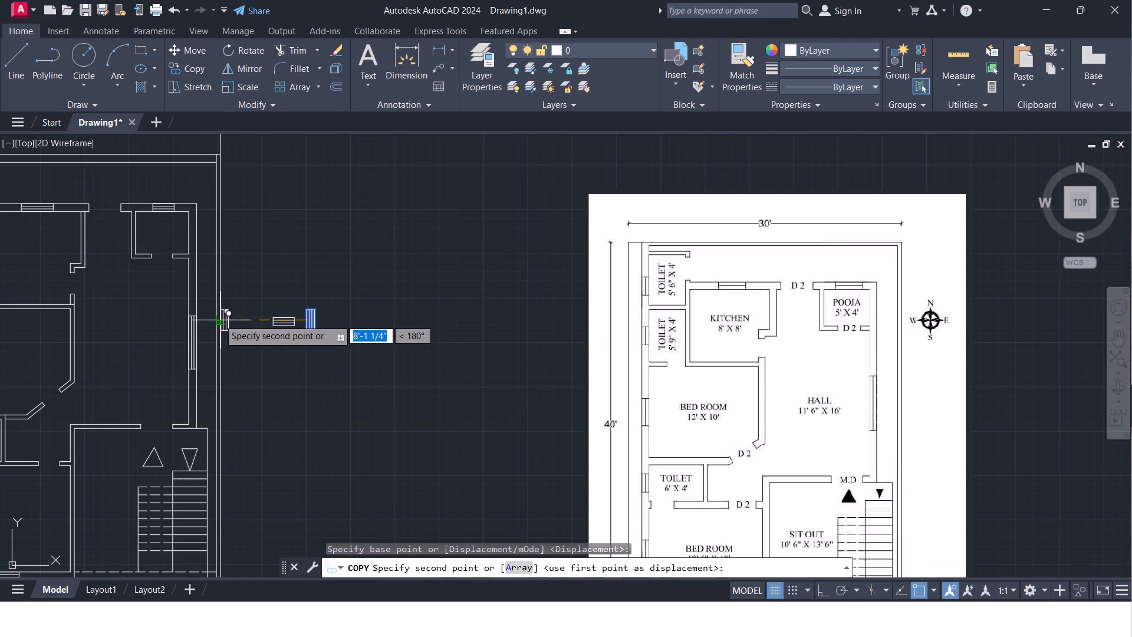
middle_click(219, 319)
middle_click_drag(217, 332, 220, 331)
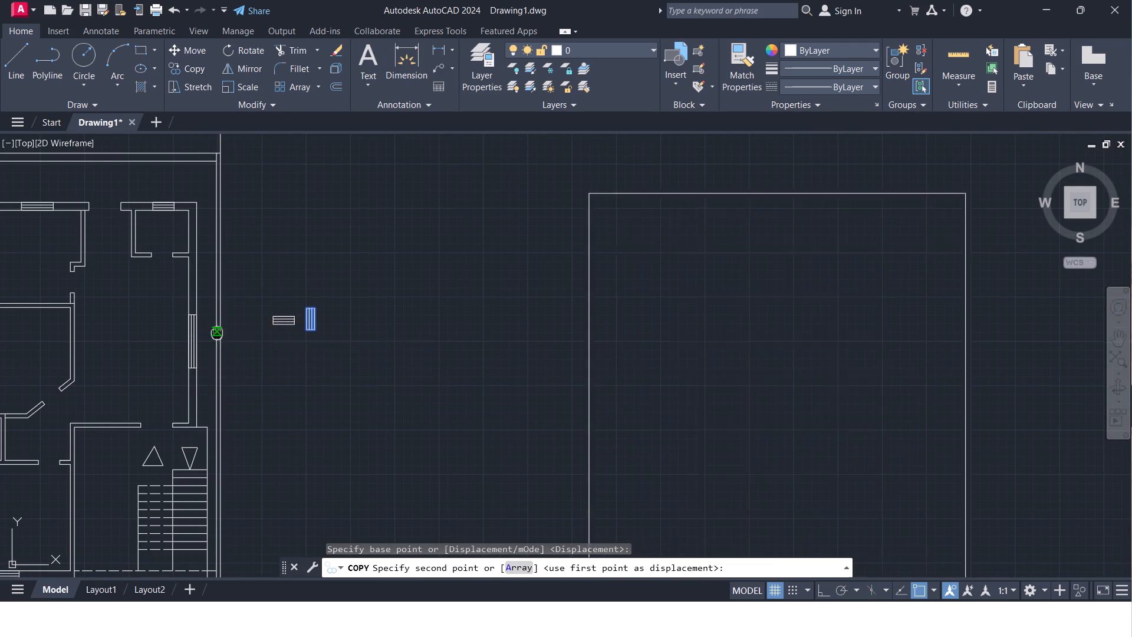
middle_click_drag(220, 331, 654, 363)
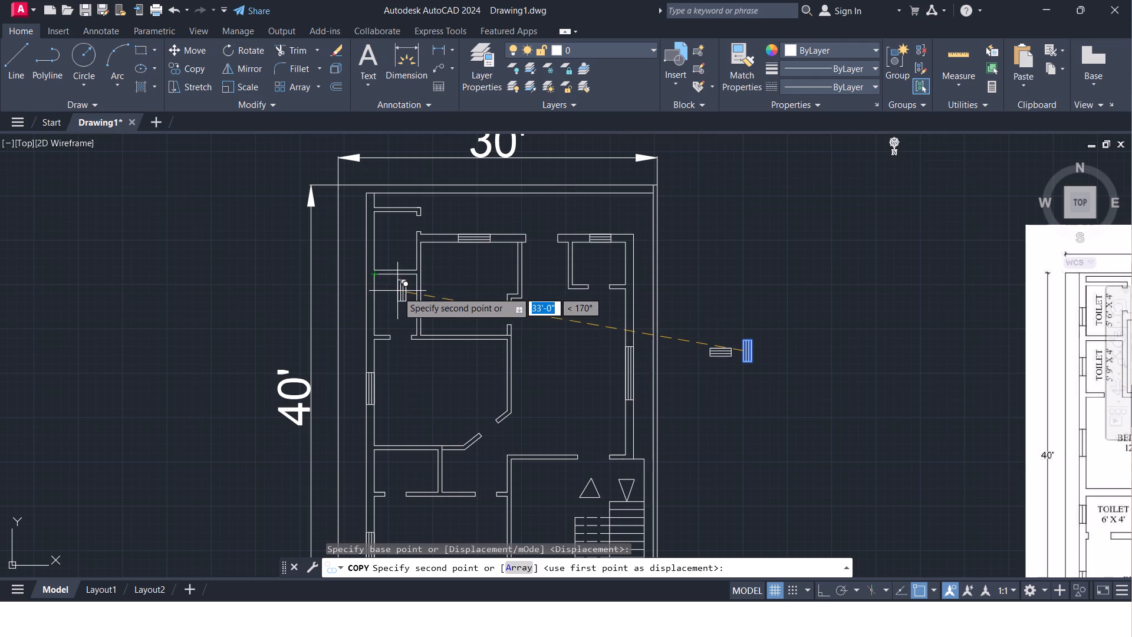
scroll(369, 247, "up", 2)
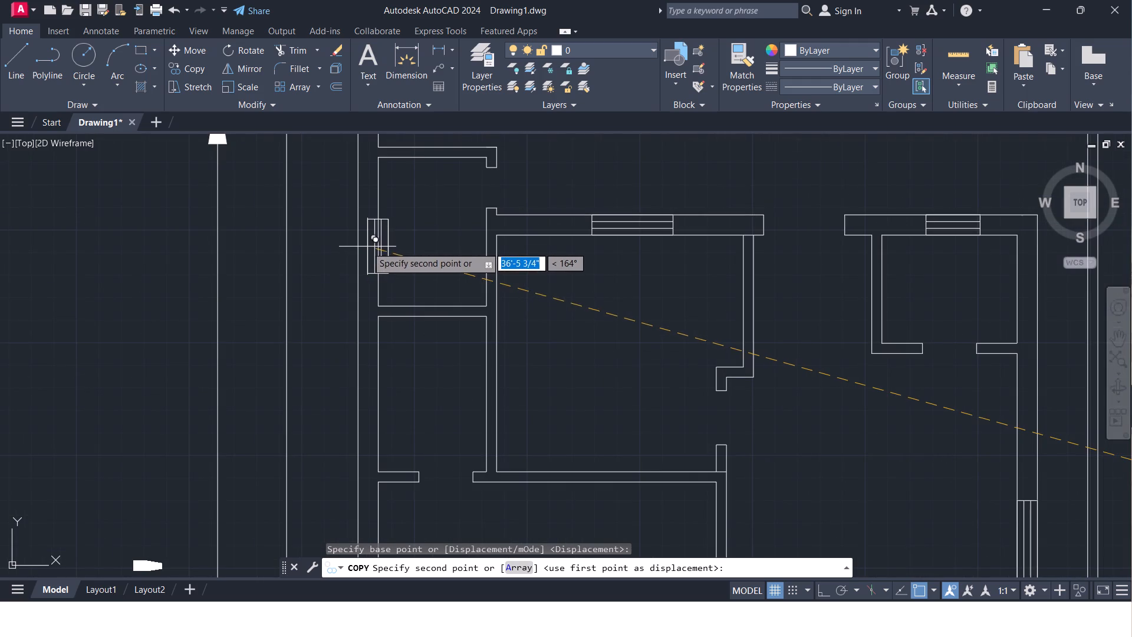
scroll(366, 247, "up", 5)
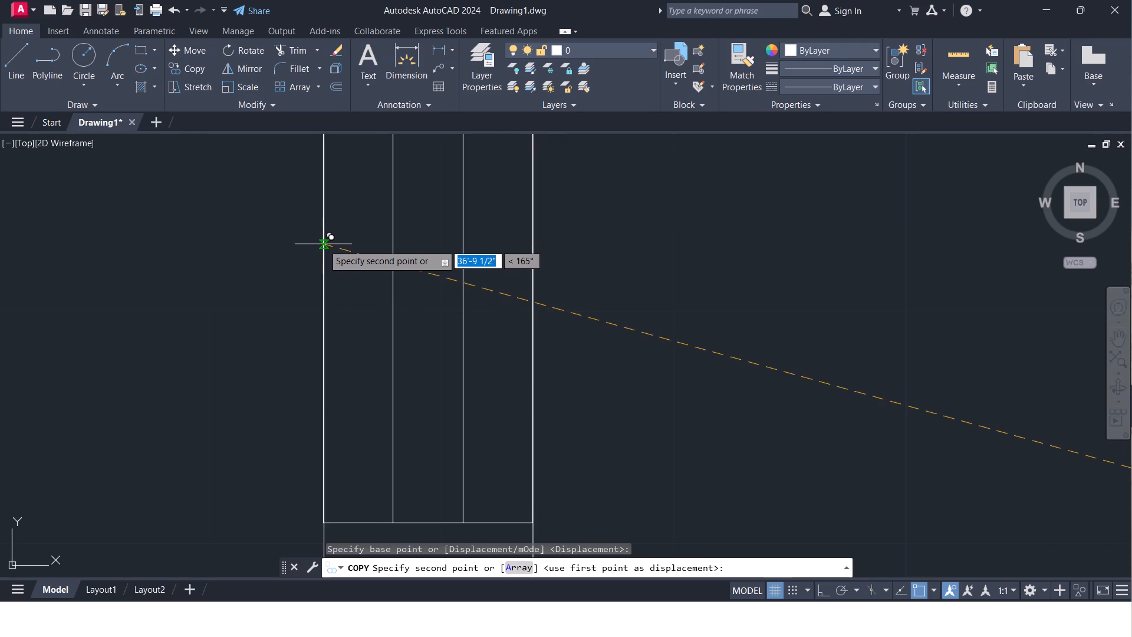
left_click(324, 244)
Place another copy of the vertical 2' window in the west wall of the 5'9" x 4' toilet.
scroll(493, 285, "down", 3)
scroll(548, 295, "down", 2)
middle_click(549, 296)
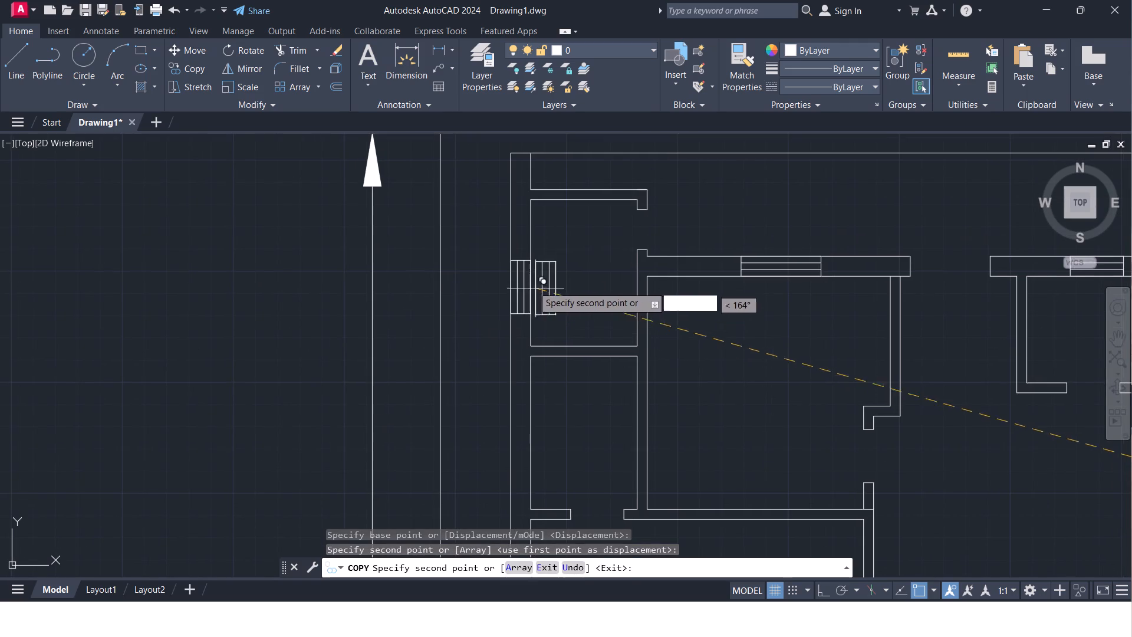
scroll(490, 254, "down", 2)
middle_click_drag(552, 359, 440, 330)
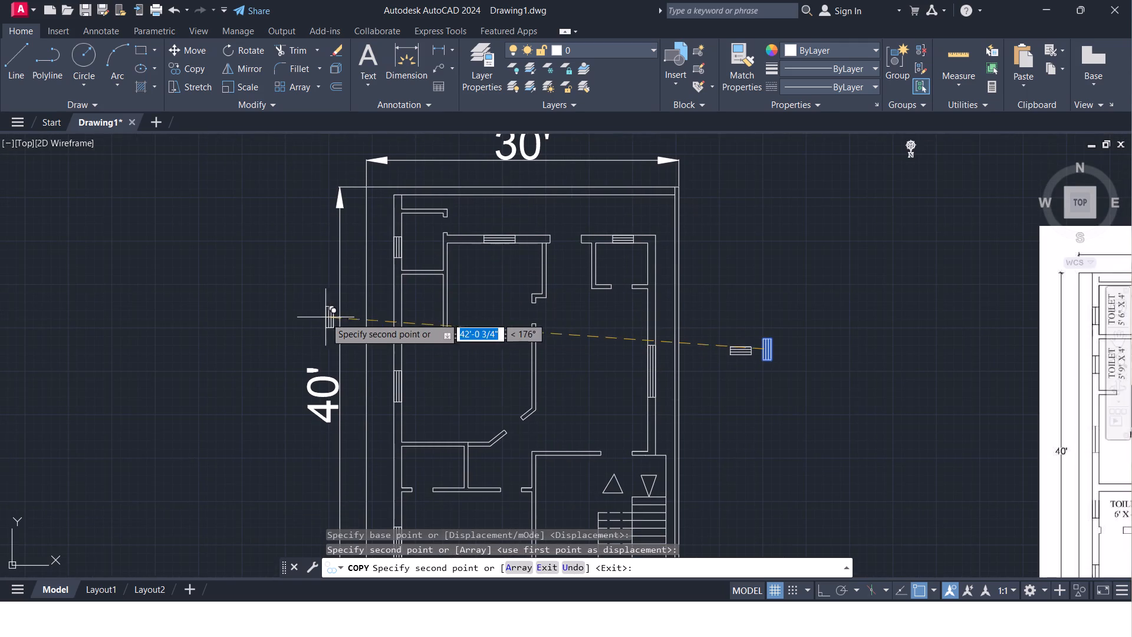
middle_click_drag(527, 403, 403, 331)
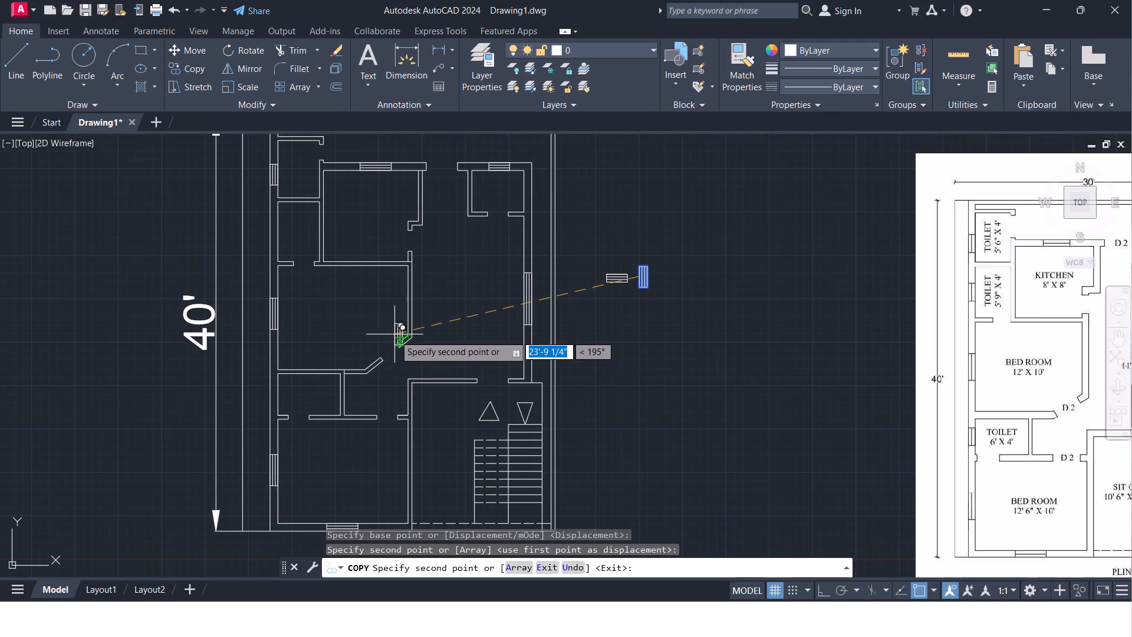
scroll(278, 237, "up", 3)
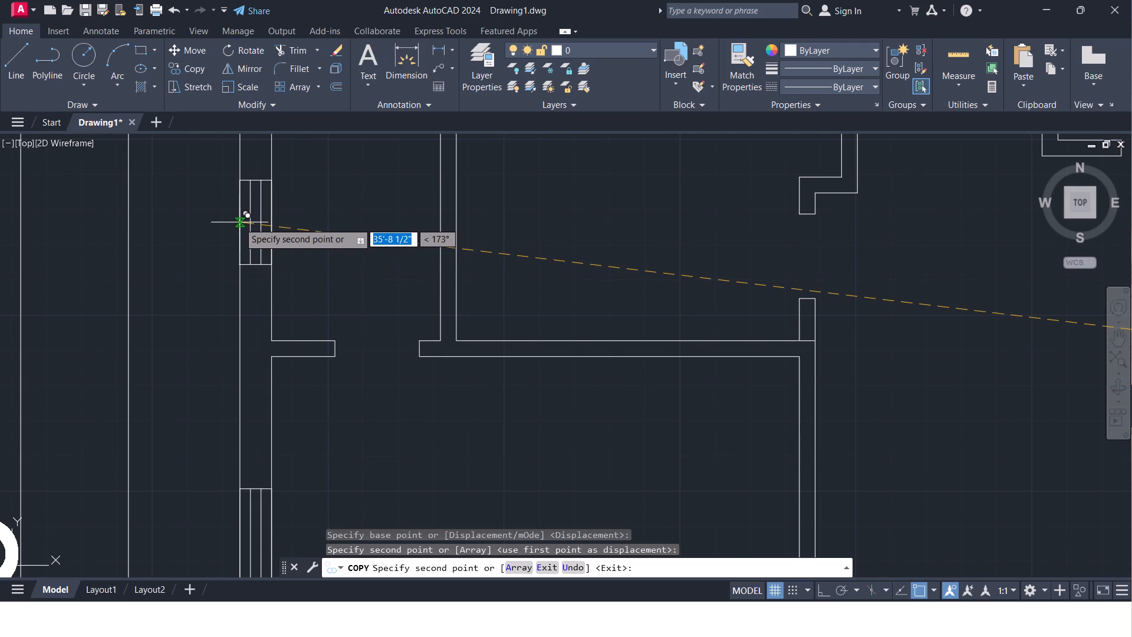
left_click(239, 222)
Place a third copy of the vertical 2' window in the west wall of the 6' x 4' toilet and end the copying.
scroll(332, 287, "down", 2)
middle_click_drag(358, 316, 356, 310)
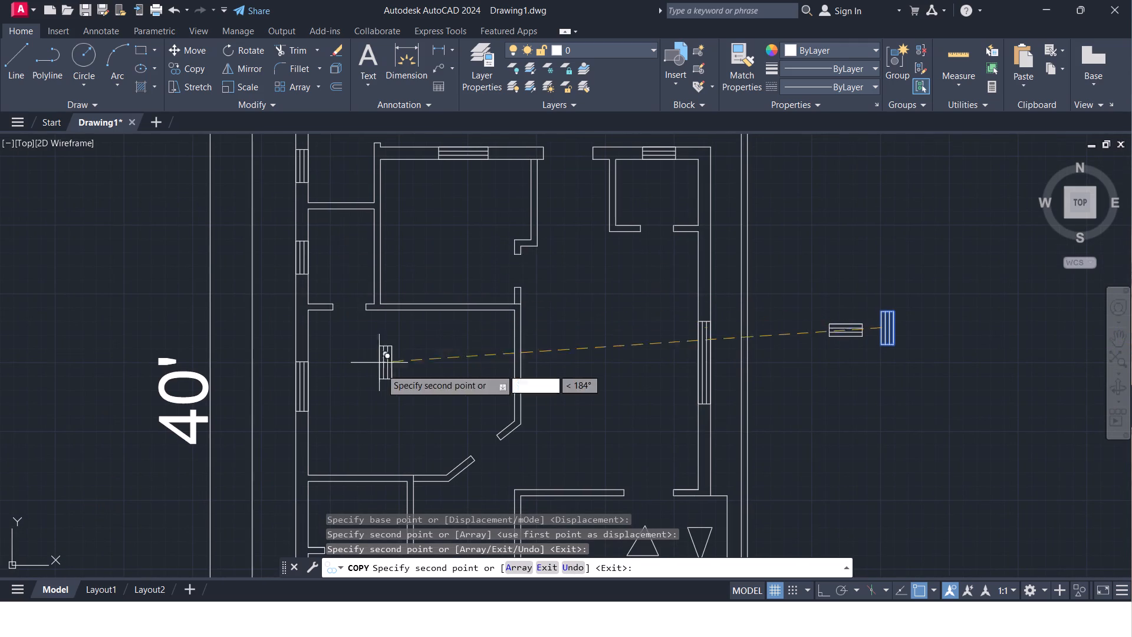
middle_click_drag(383, 379, 346, 248)
scroll(343, 277, "down", 2)
middle_click_drag(344, 277, 333, 262)
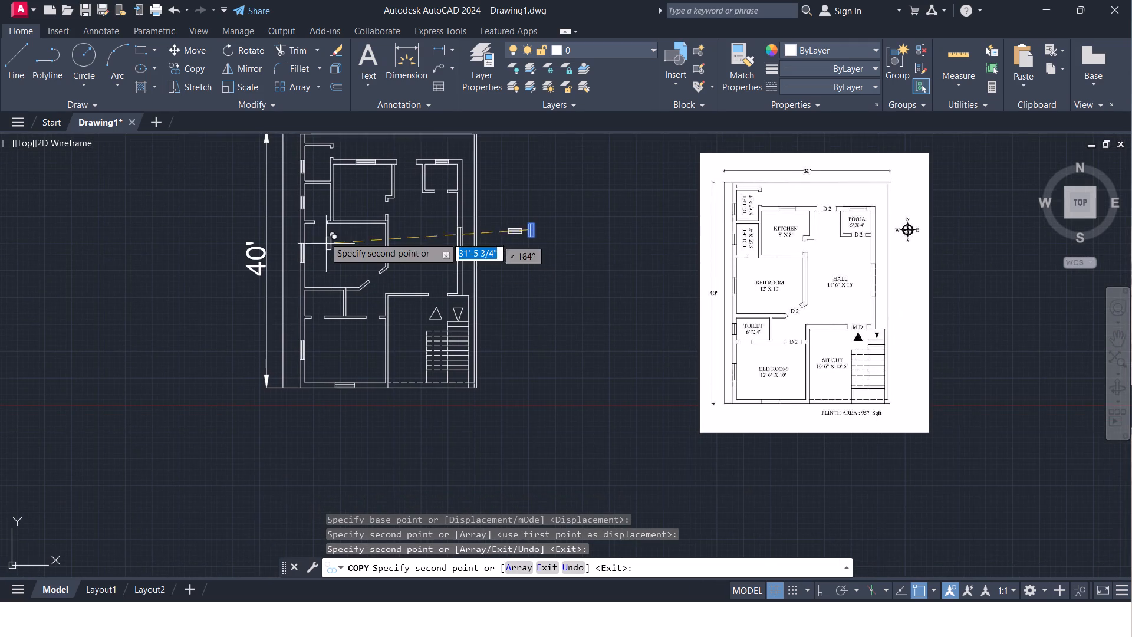
scroll(327, 303, "up", 4)
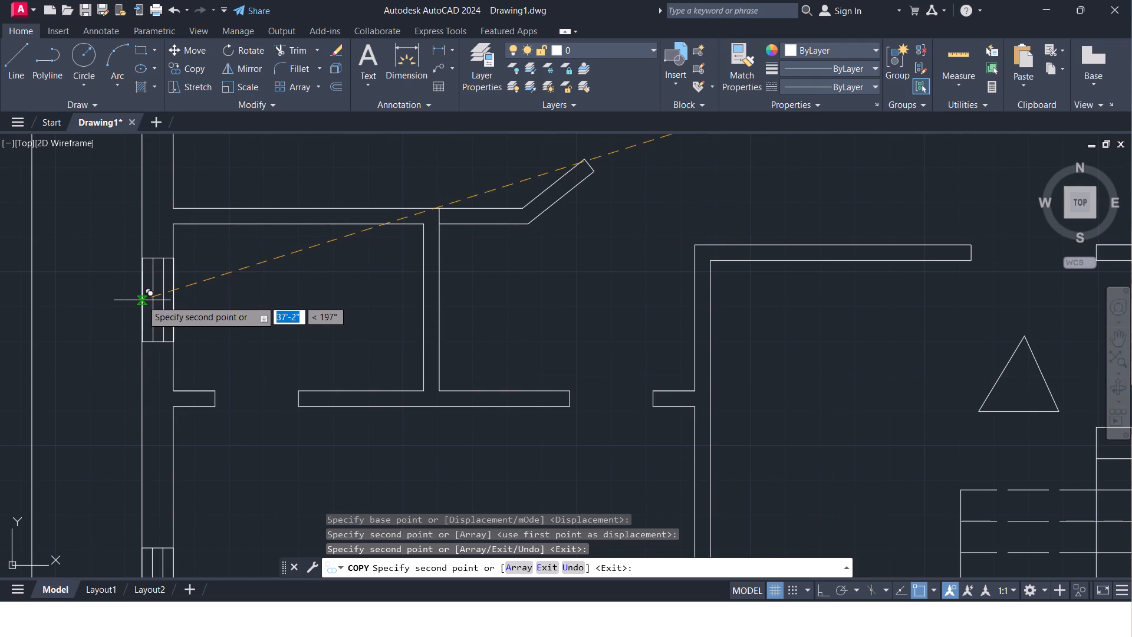
left_click(142, 300)
scroll(320, 323, "down", 2)
middle_click_drag(320, 323, 311, 308)
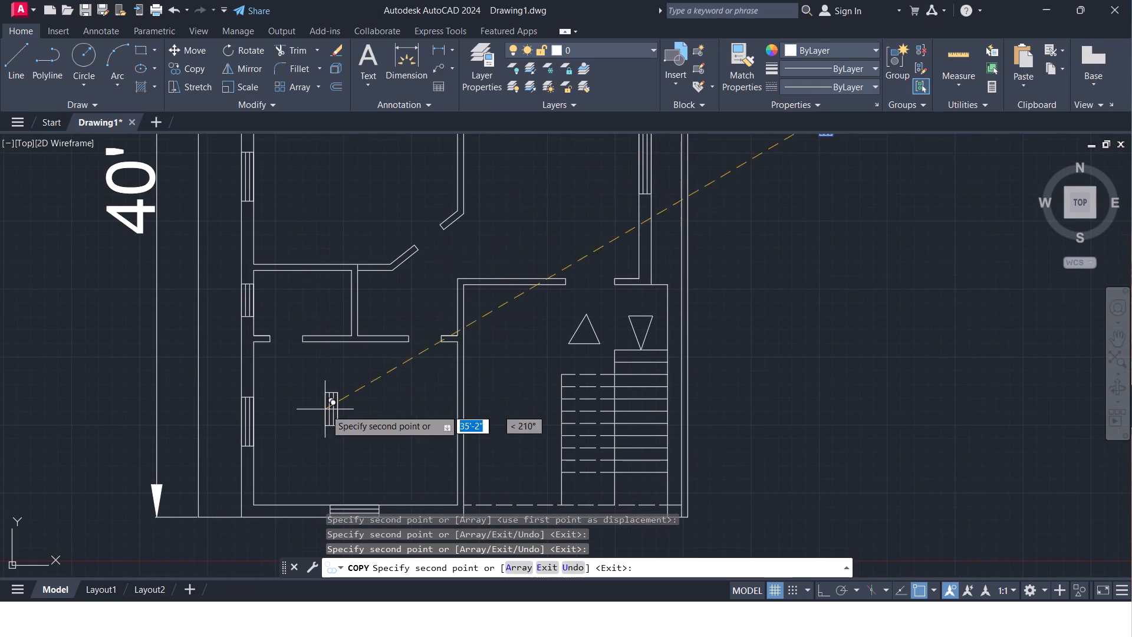
middle_click_drag(325, 409, 288, 291)
scroll(287, 290, "down", 2)
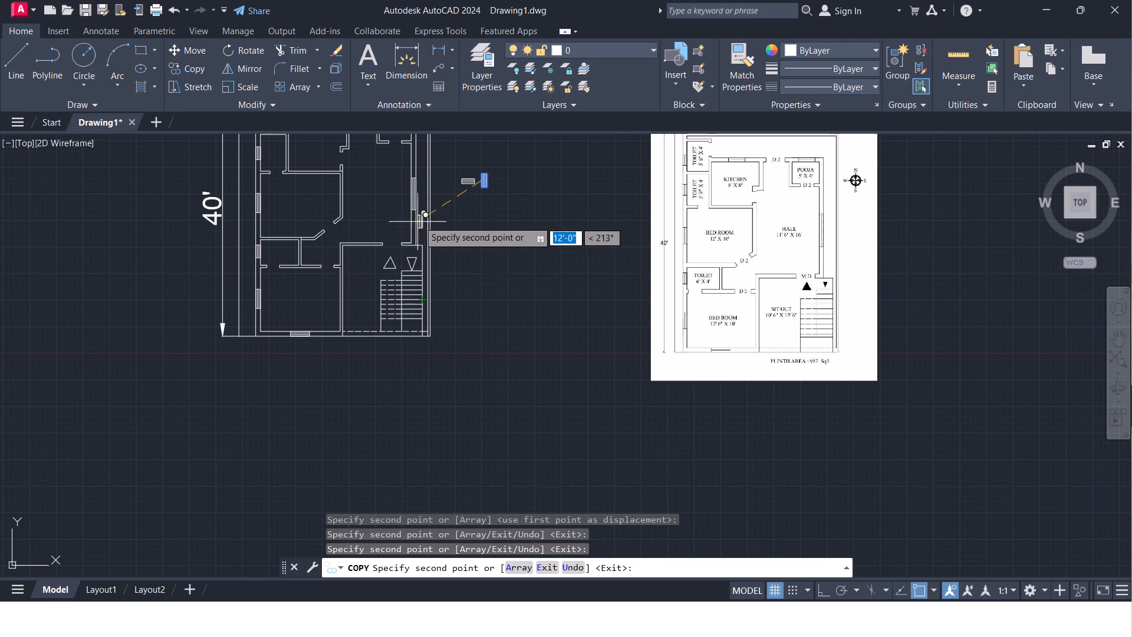
scroll(450, 233, "down", 1)
middle_click_drag(453, 232, 440, 314)
scroll(422, 309, "up", 1)
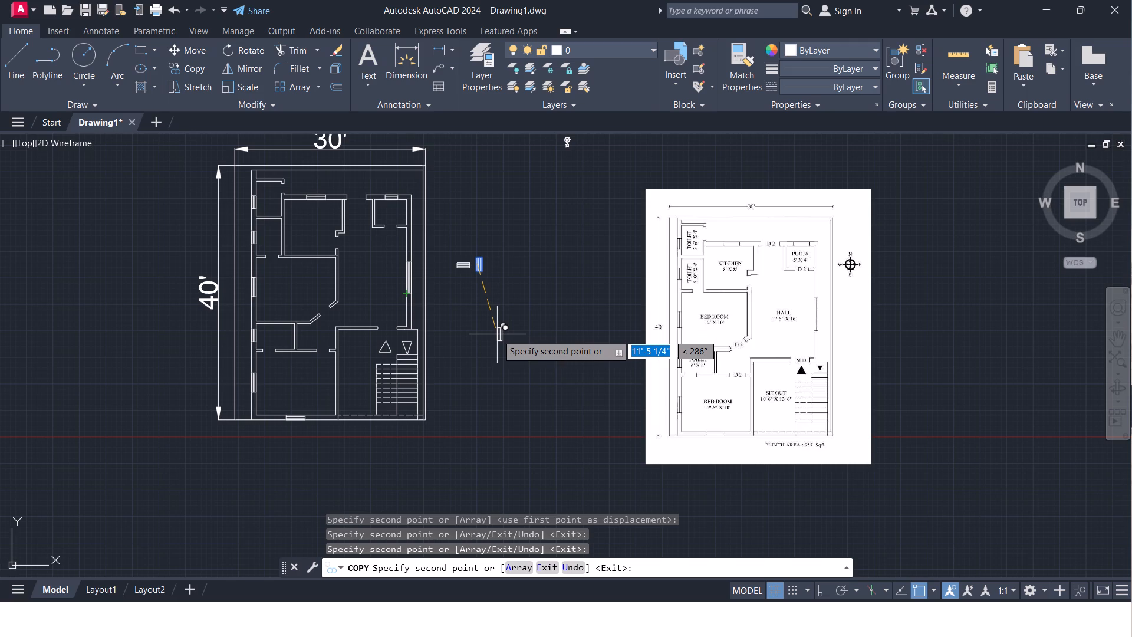
key("Escape")
Move the north symbol about 18' southwest to just outside the plan's northeast corner.
scroll(499, 305, "down", 1)
middle_click_drag(494, 301, 430, 312)
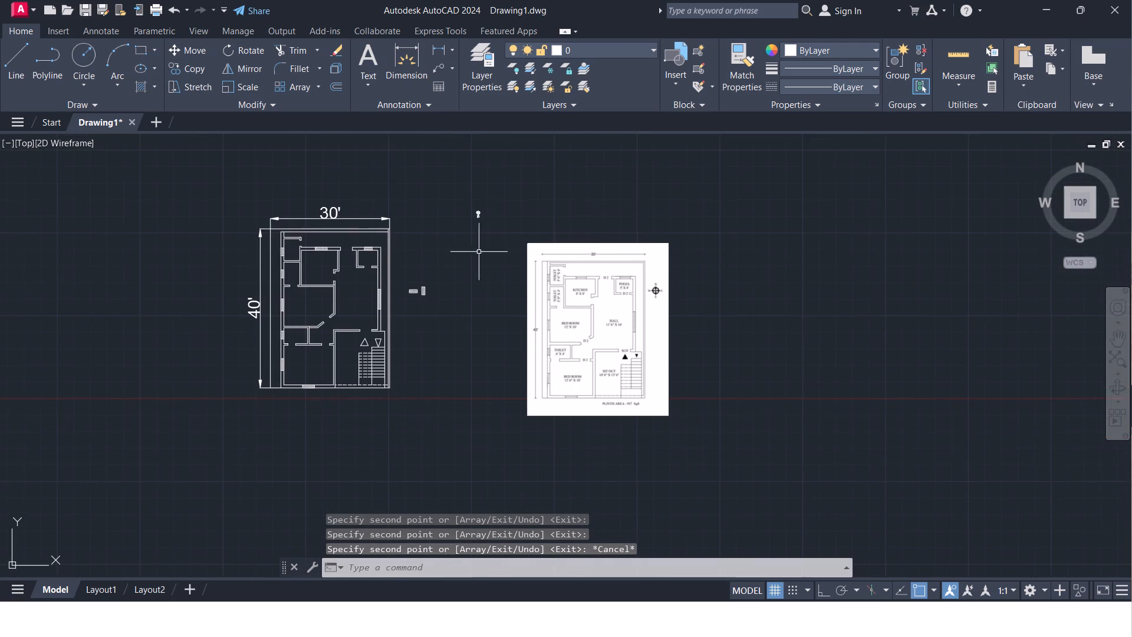
scroll(480, 240, "up", 3)
middle_click_drag(491, 188, 487, 290)
left_click(486, 261)
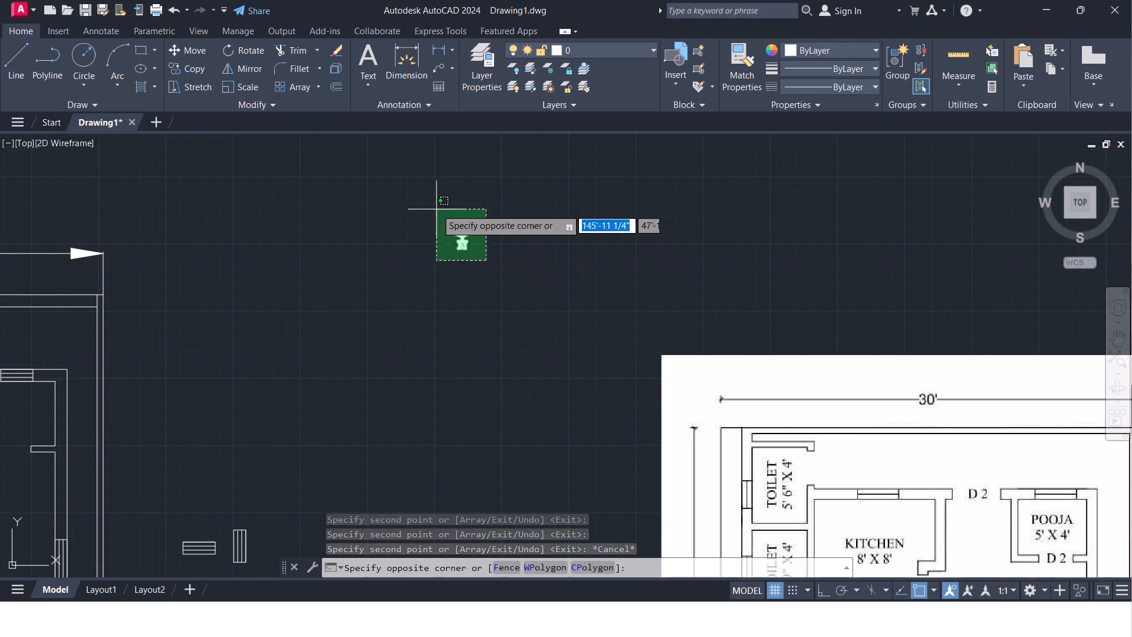
left_click(436, 209)
key("m")
key("Return")
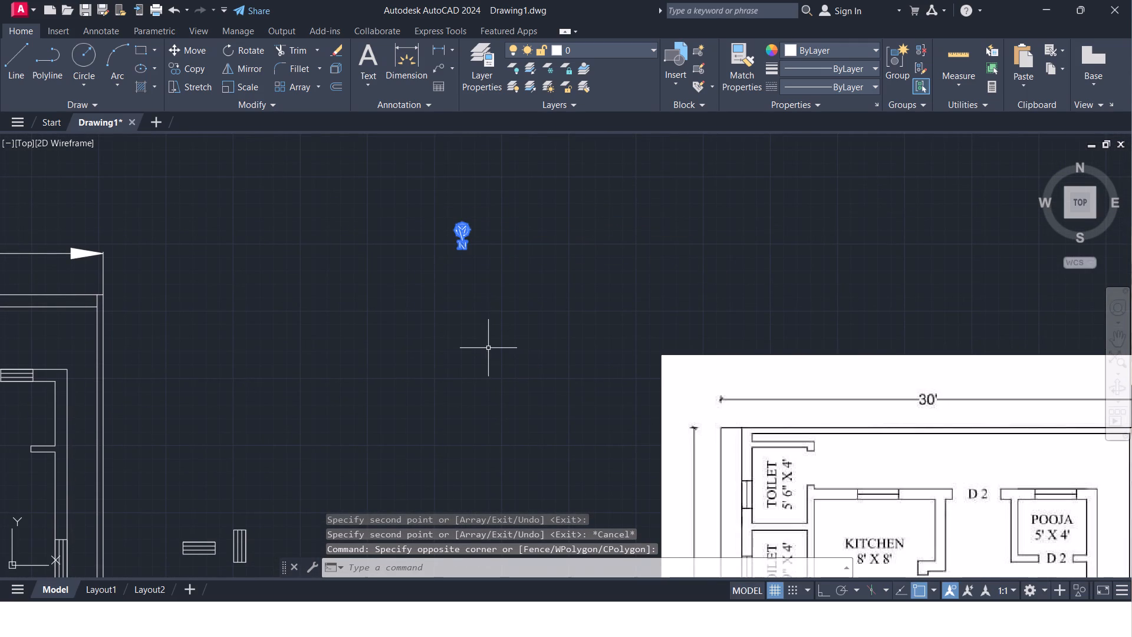
left_click(464, 235)
scroll(404, 343, "down", 2)
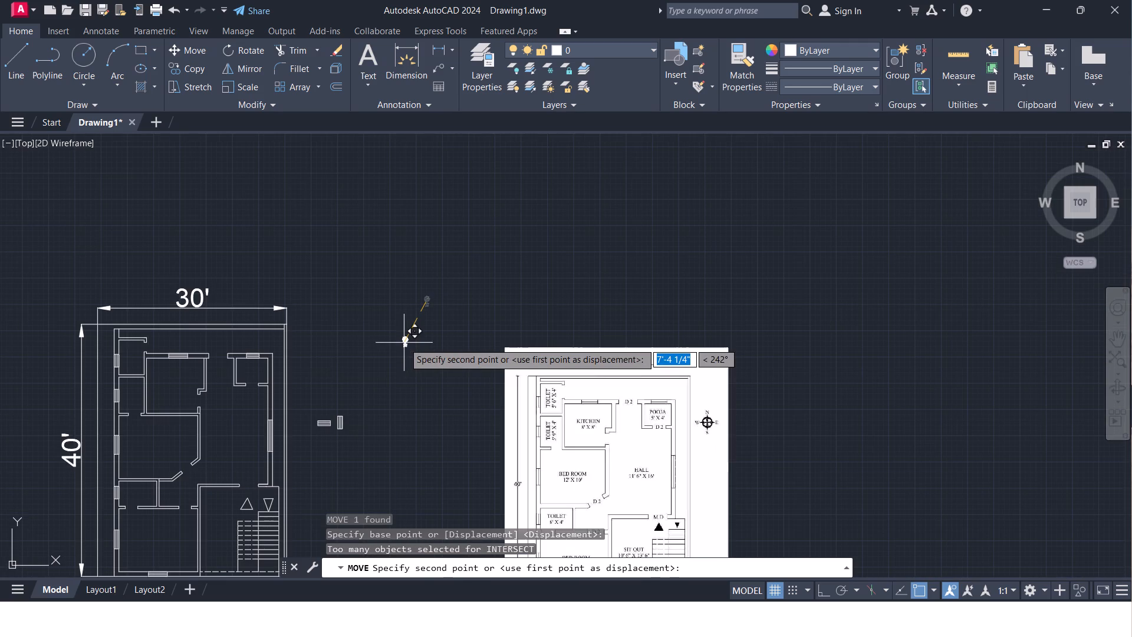
scroll(333, 379, "up", 2)
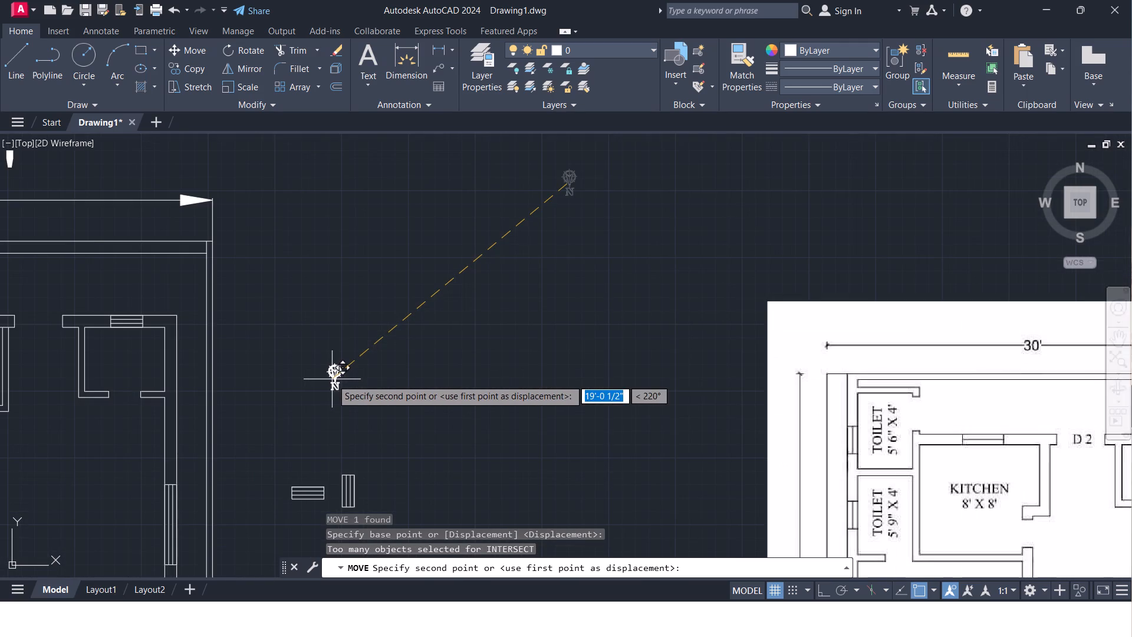
scroll(332, 379, "down", 1)
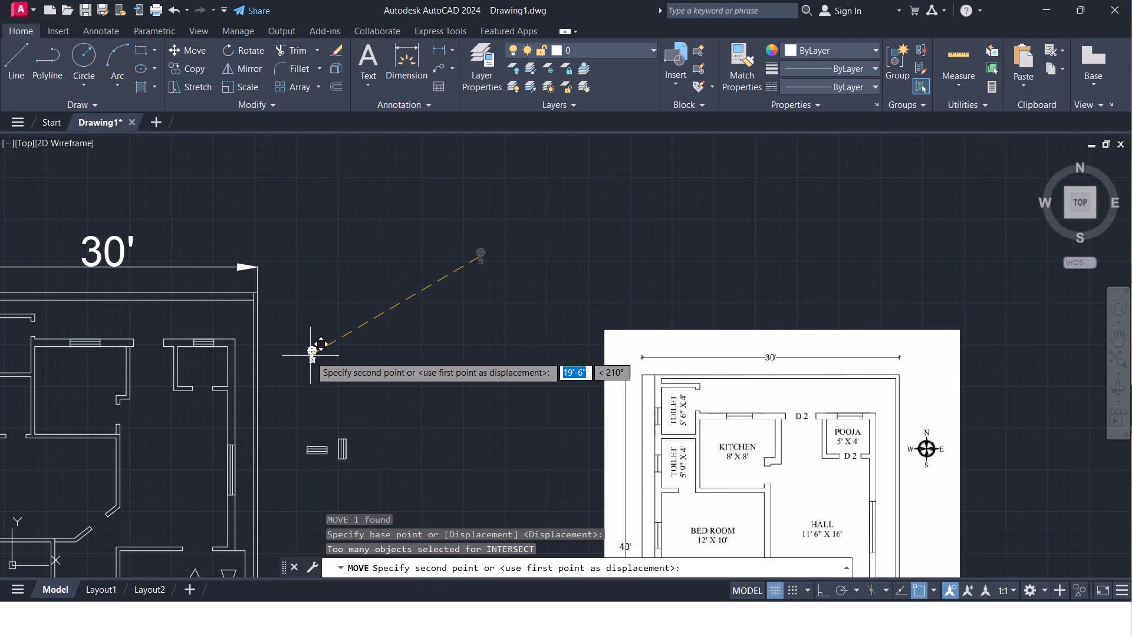
scroll(310, 356, "up", 4)
scroll(310, 355, "down", 2)
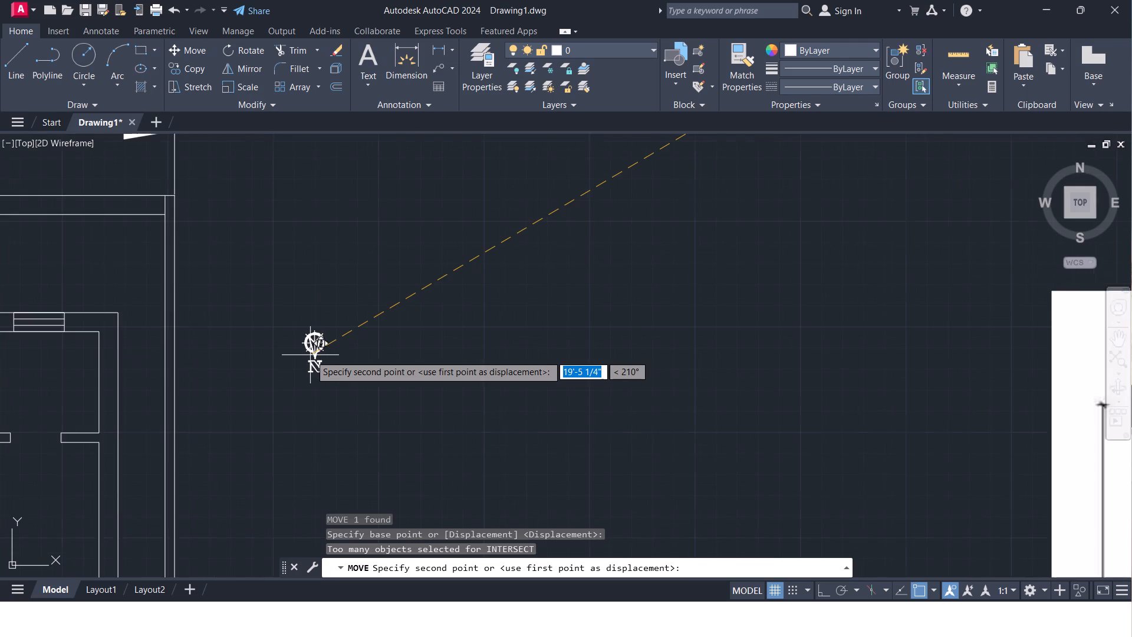
scroll(310, 355, "down", 2)
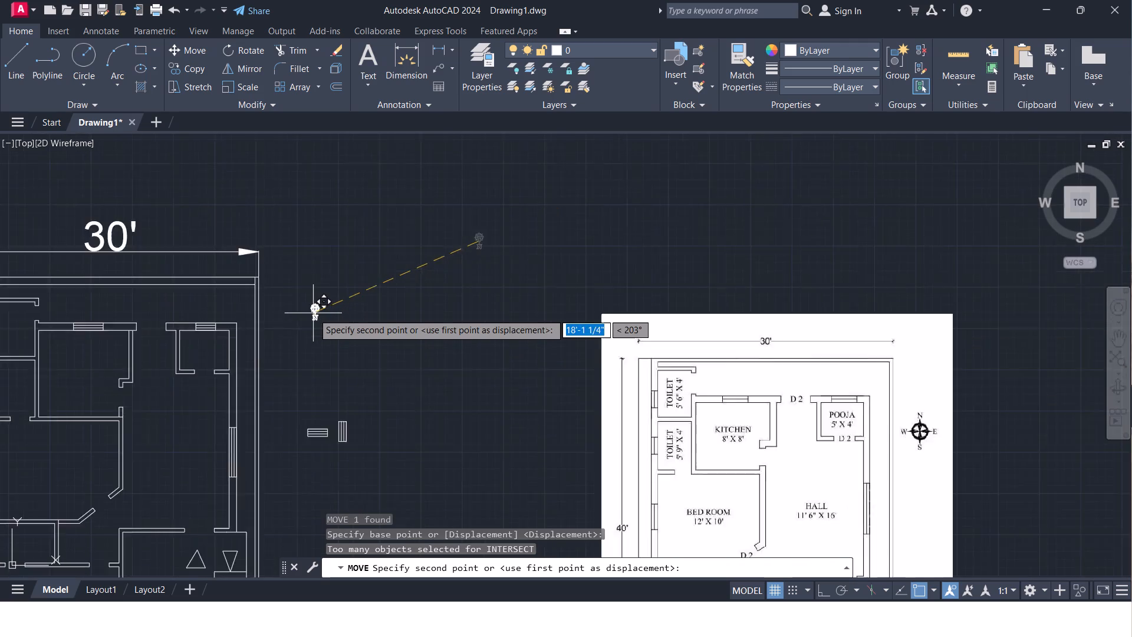
scroll(313, 313, "down", 1)
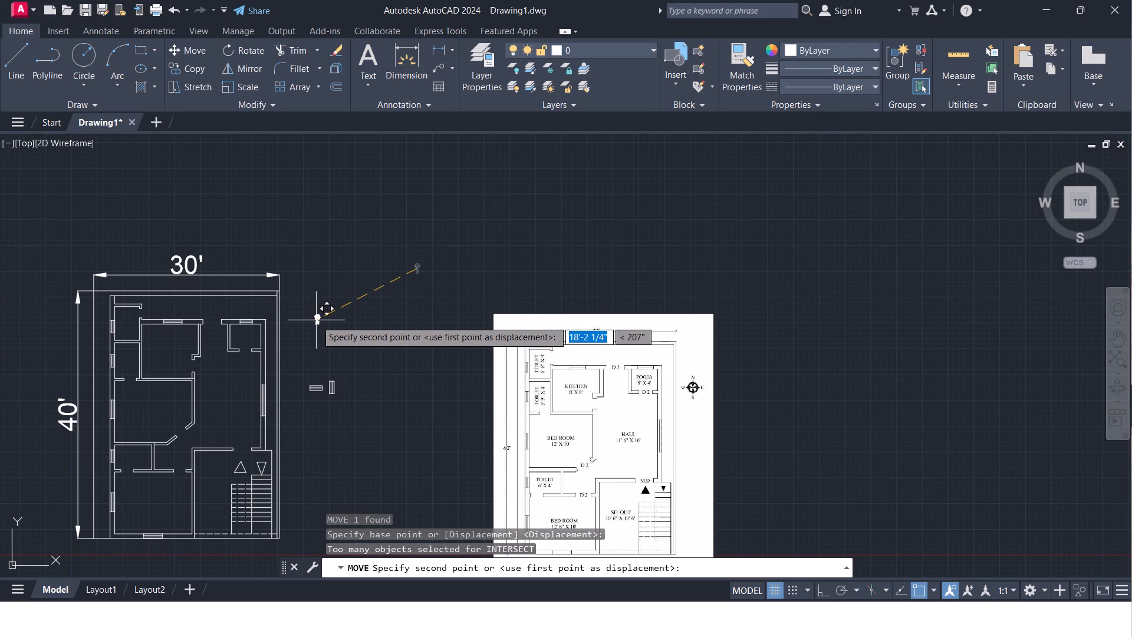
scroll(316, 320, "up", 1)
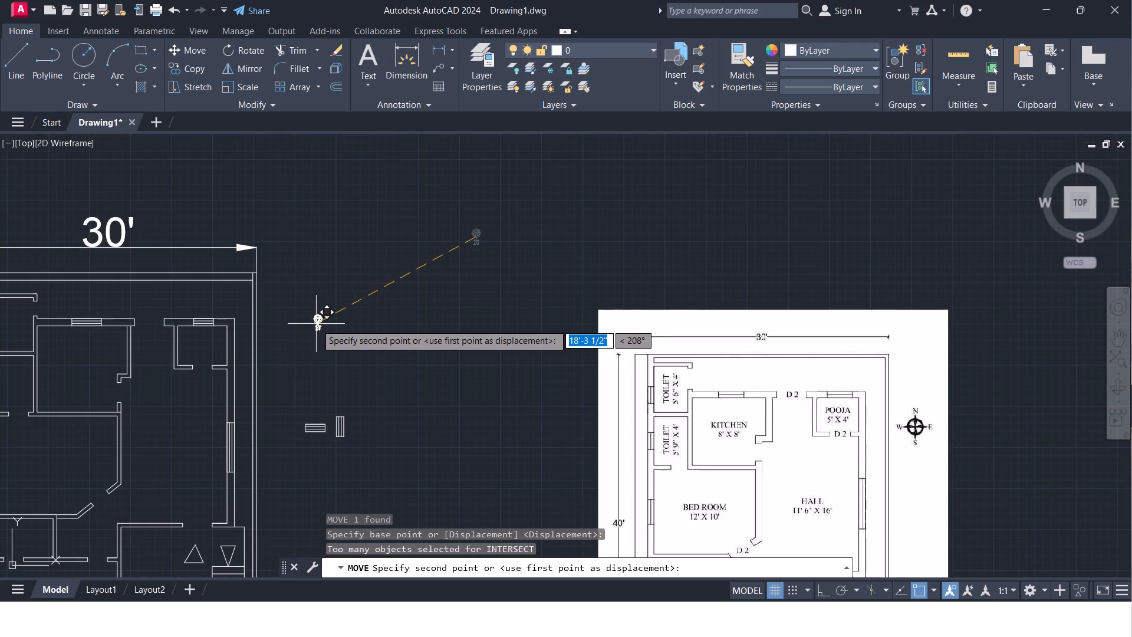
left_click(311, 322)
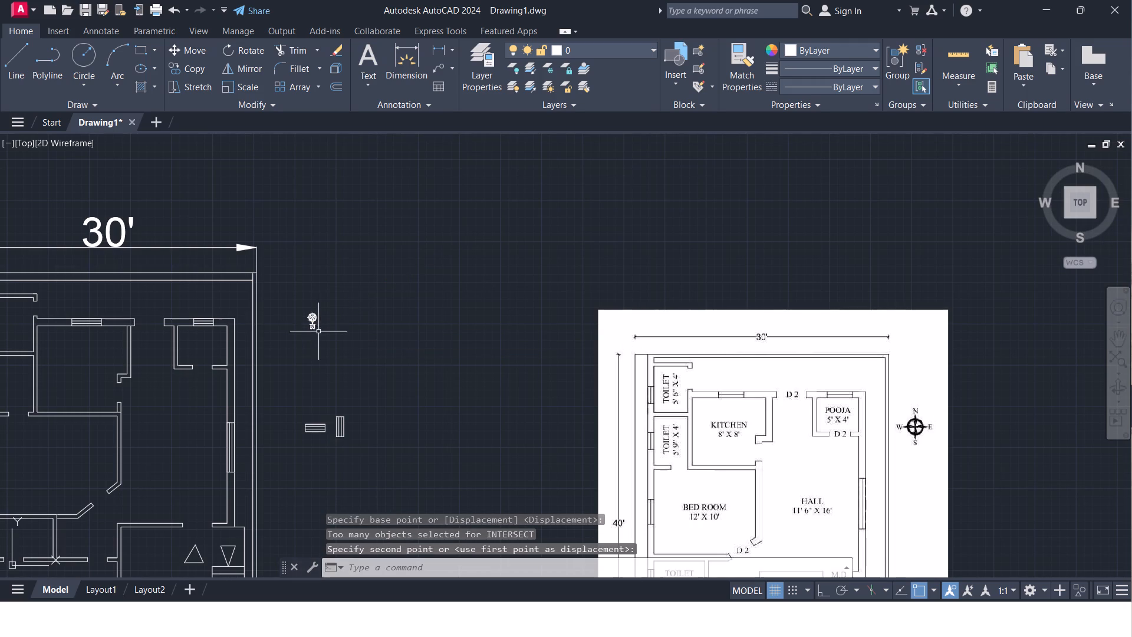
Scale up the north symbol by a factor of about 4 from a base point on the symbol.
left_click(315, 324)
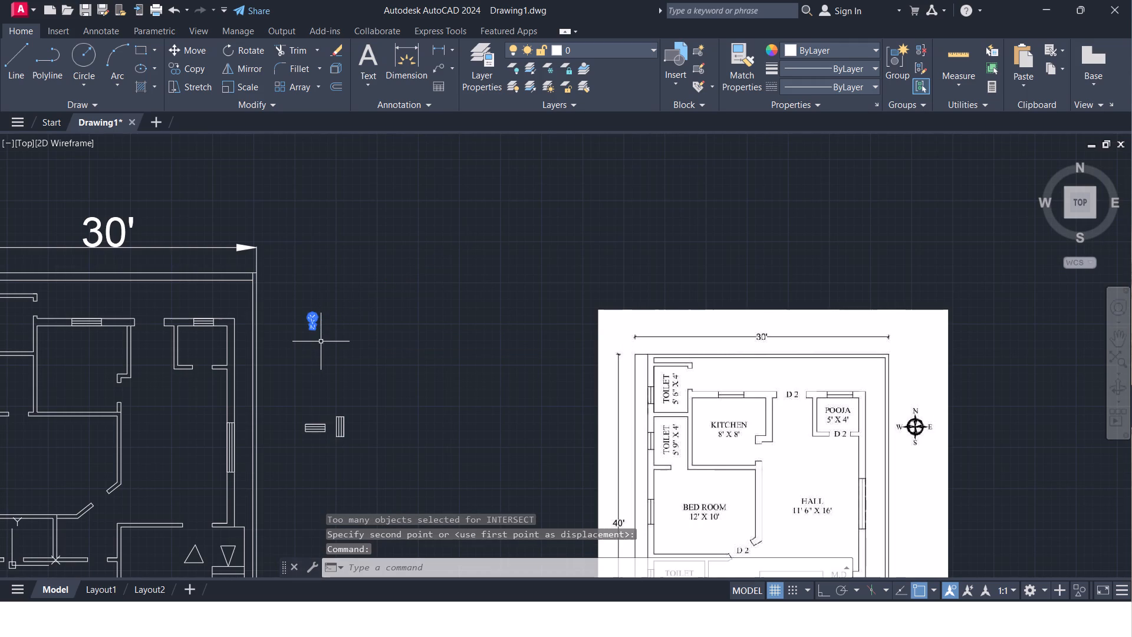
type("sc")
key("Return")
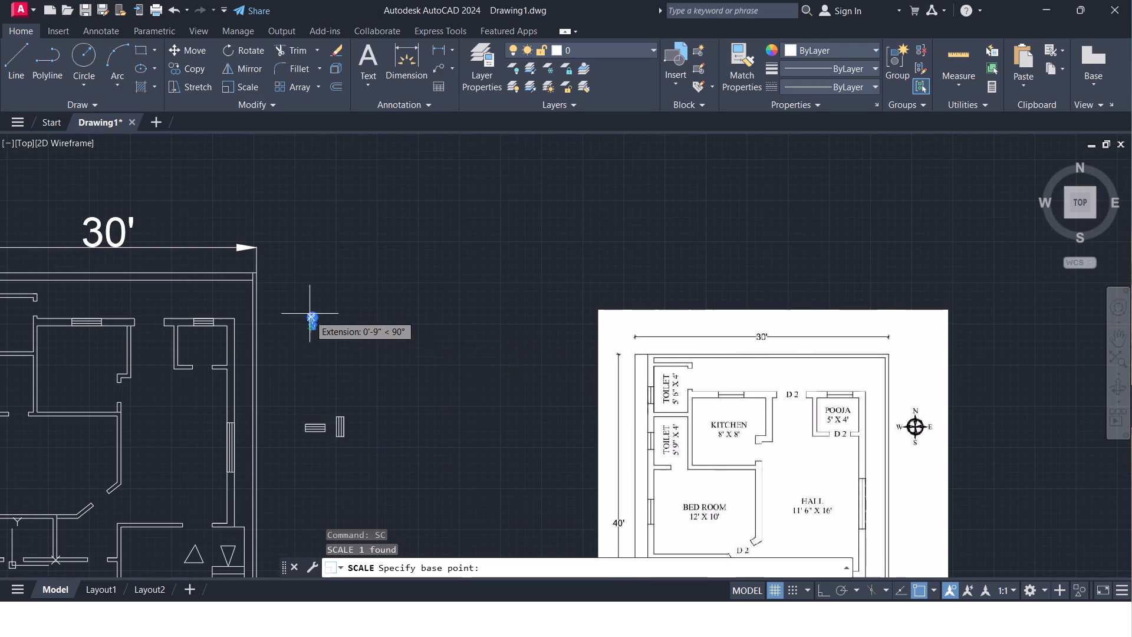
left_click(315, 330)
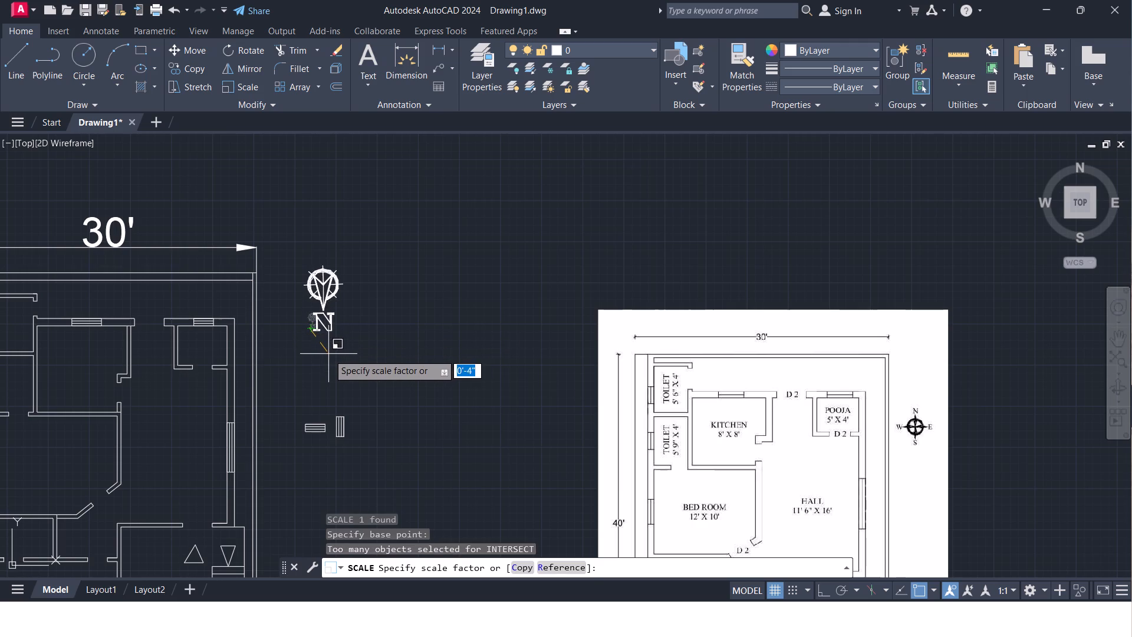
left_click(327, 350)
Rotate the north symbol 180° about its compass circle's centre with Ortho on, so that the N points up.
left_click(354, 350)
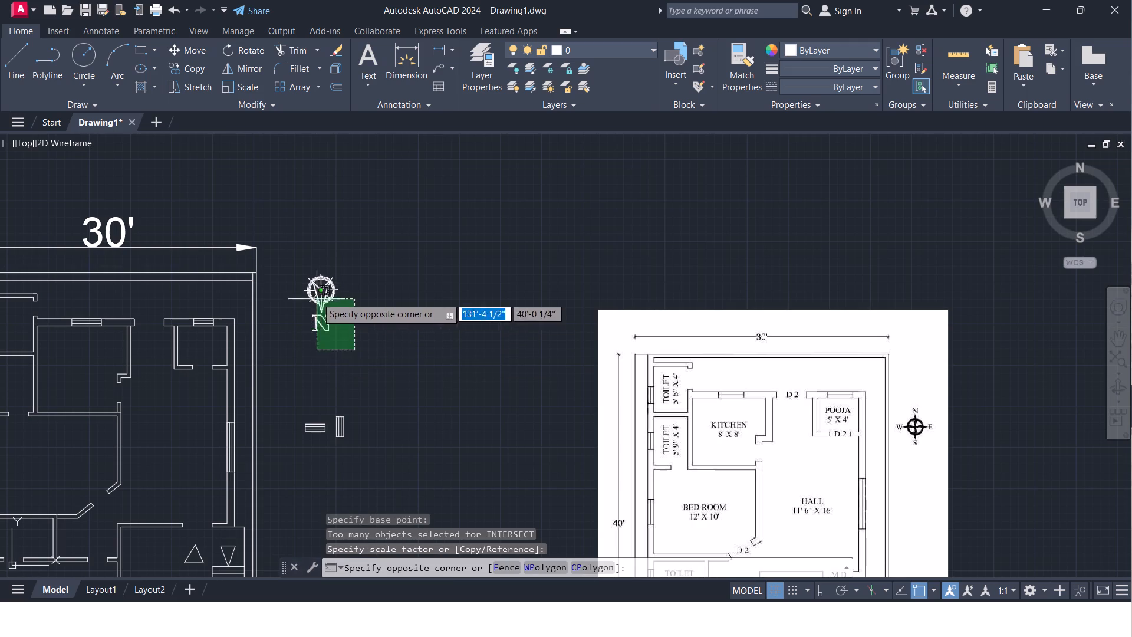
left_click(298, 263)
left_click_drag(291, 636, 267, 636)
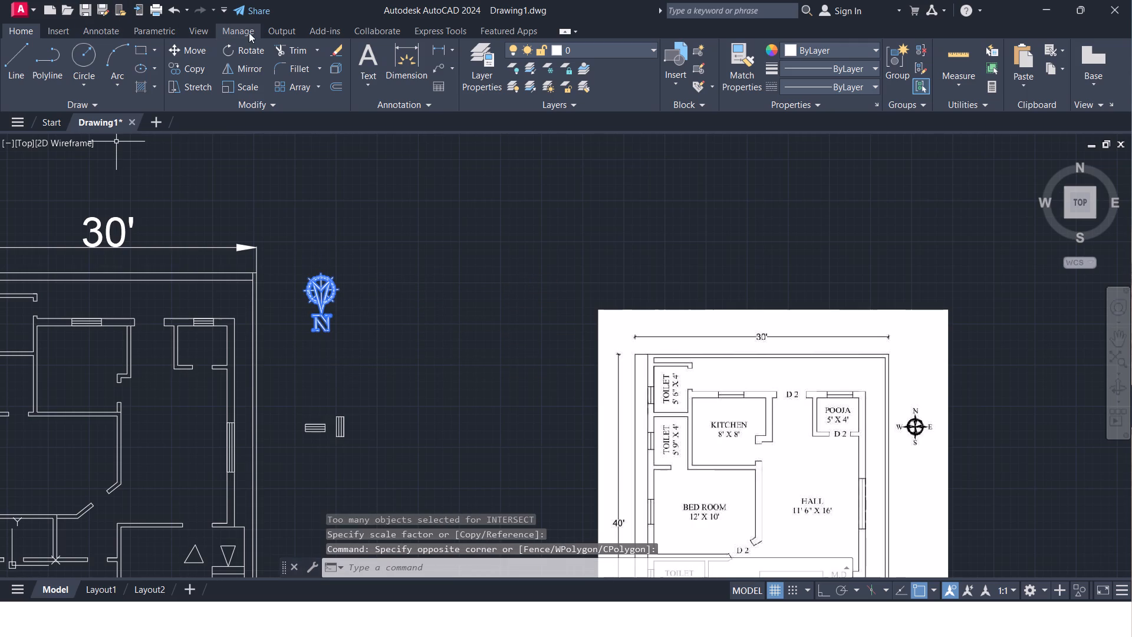
left_click(252, 46)
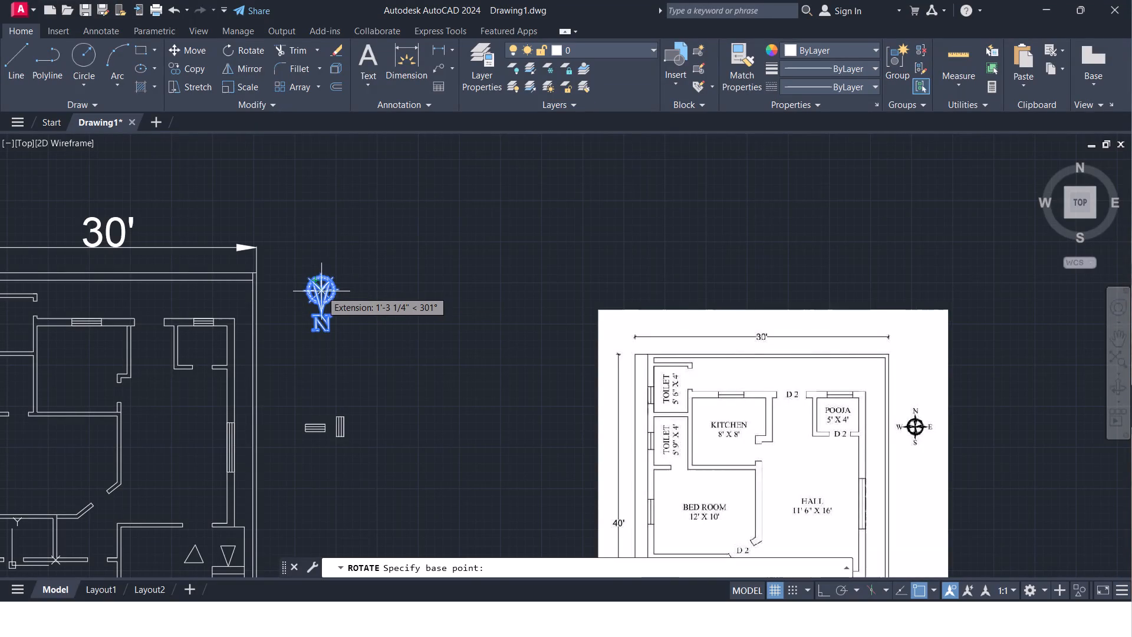
left_click(322, 292)
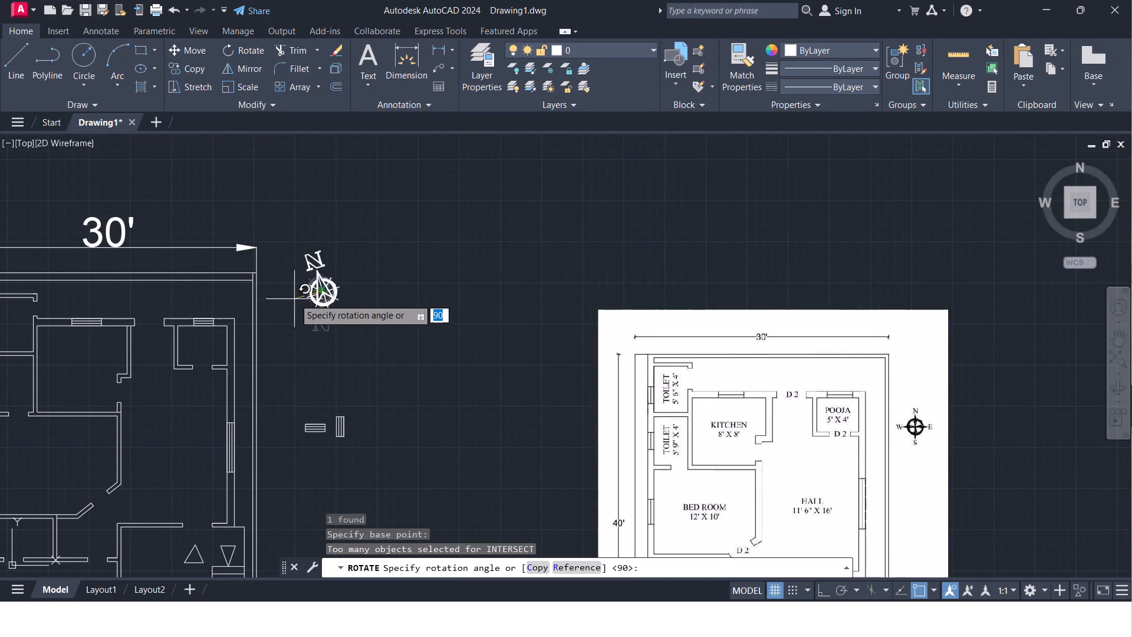
left_click(820, 588)
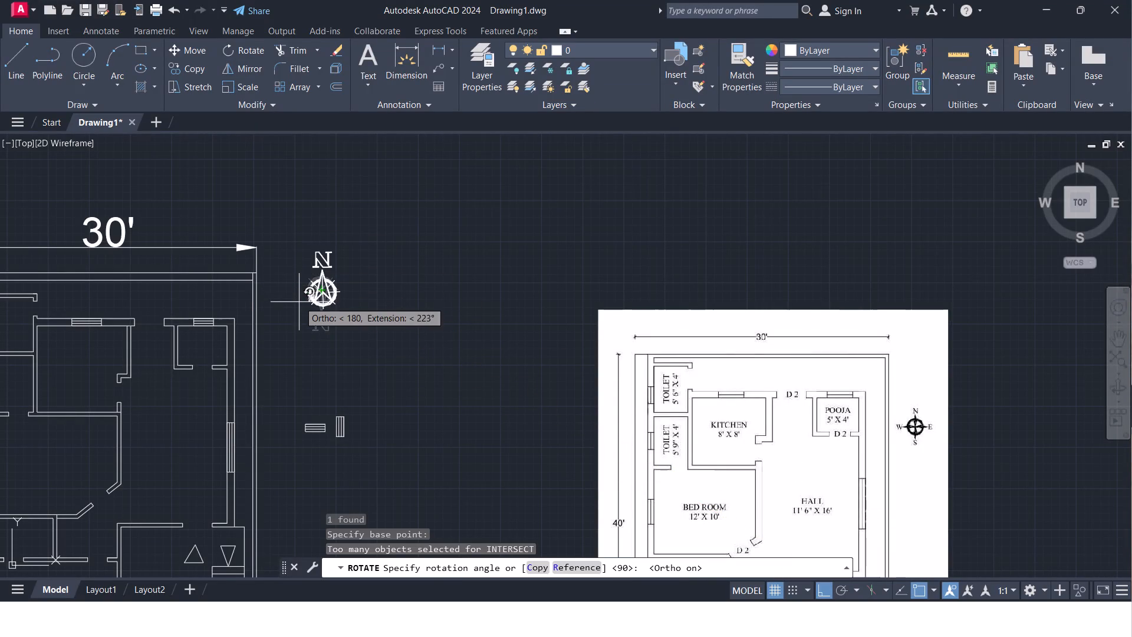
left_click(273, 298)
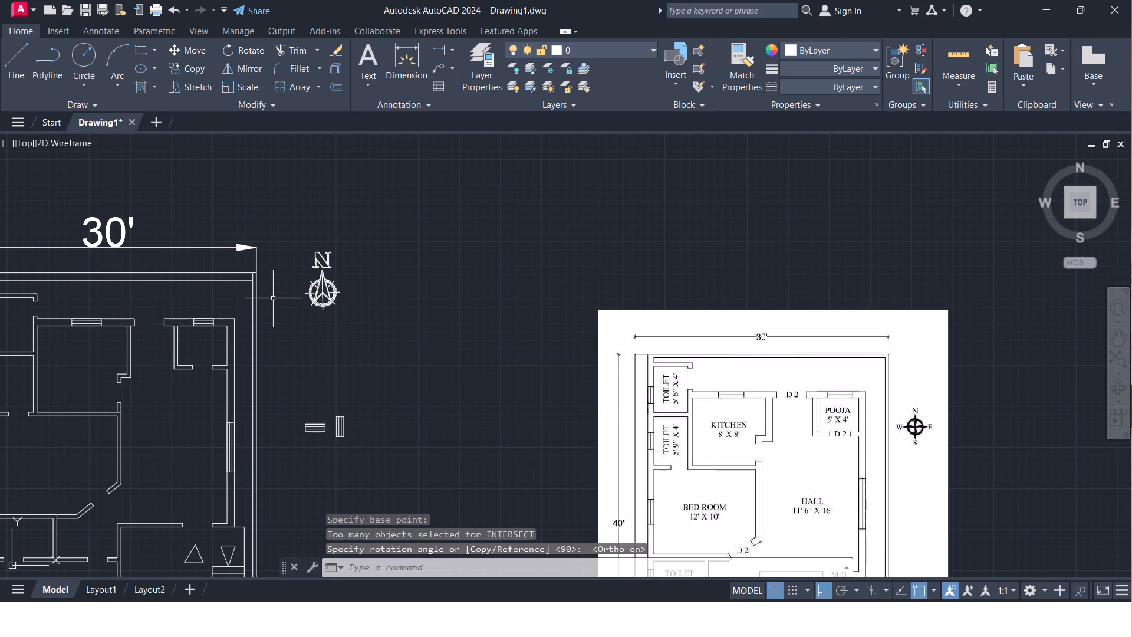
Delete the two leftover 2' window pieces lying east of the plan.
scroll(400, 345, "down", 1)
middle_click(405, 347)
scroll(389, 337, "up", 1)
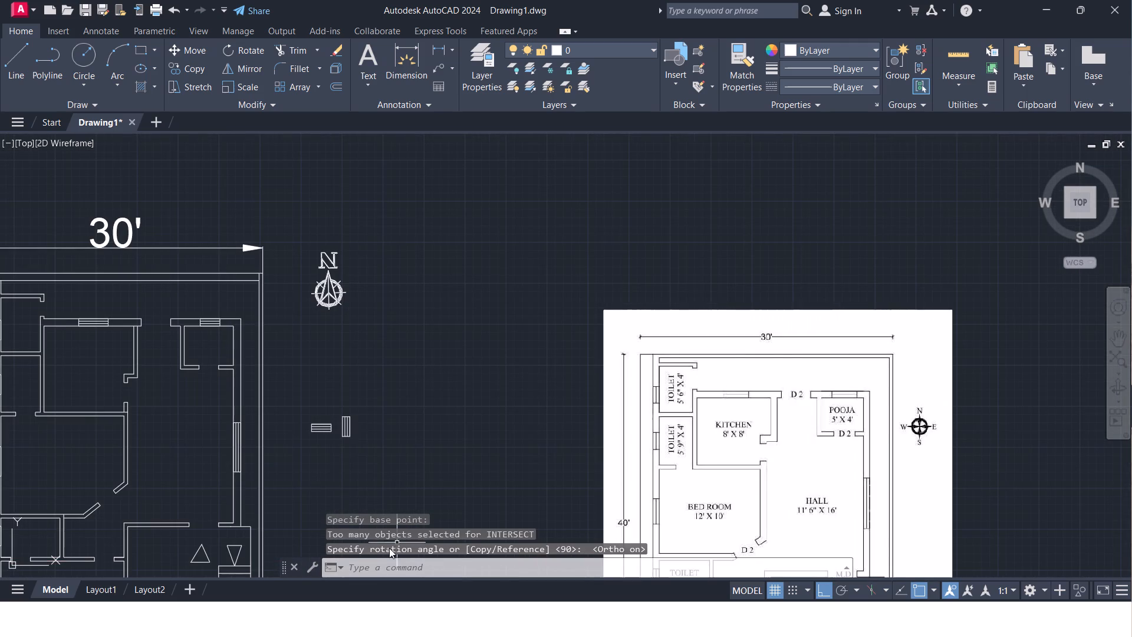
left_click(370, 446)
left_click(292, 377)
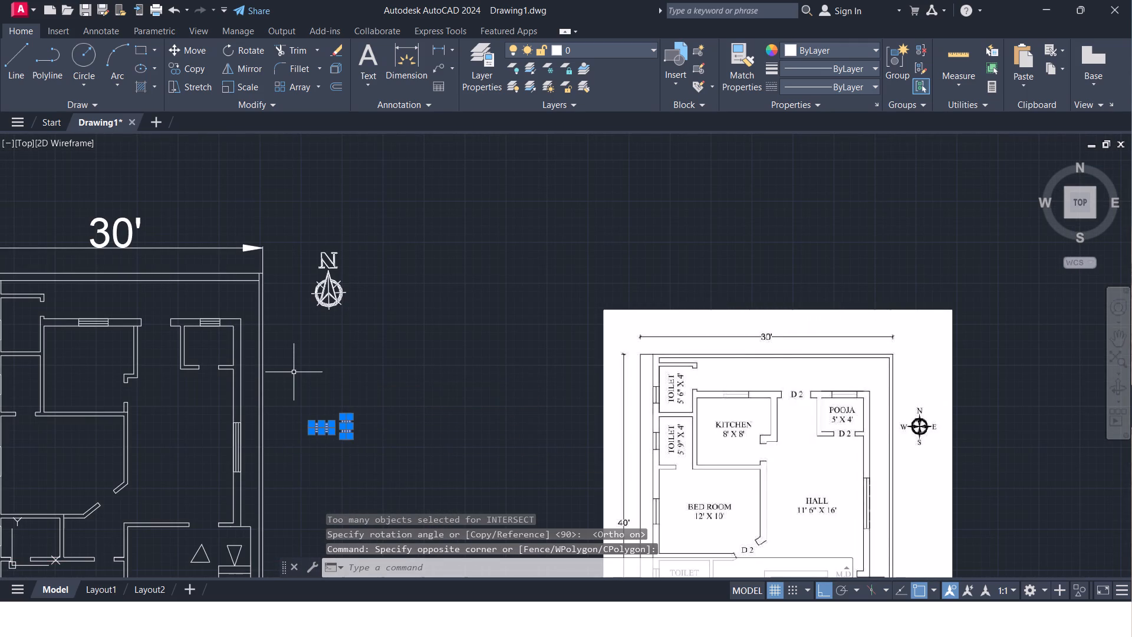
key("Delete")
Move the north symbol about 6' straight down along the plan's east side.
scroll(313, 356, "down", 2)
middle_click_drag(332, 391, 330, 383)
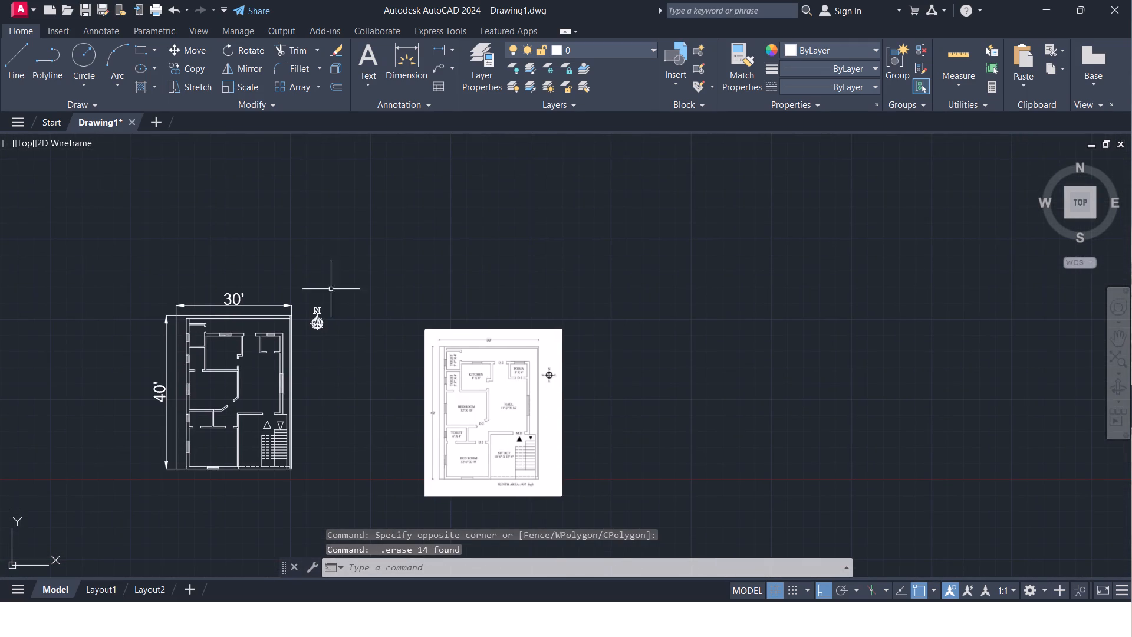
scroll(345, 311, "up", 2)
left_click(304, 362)
left_click(244, 284)
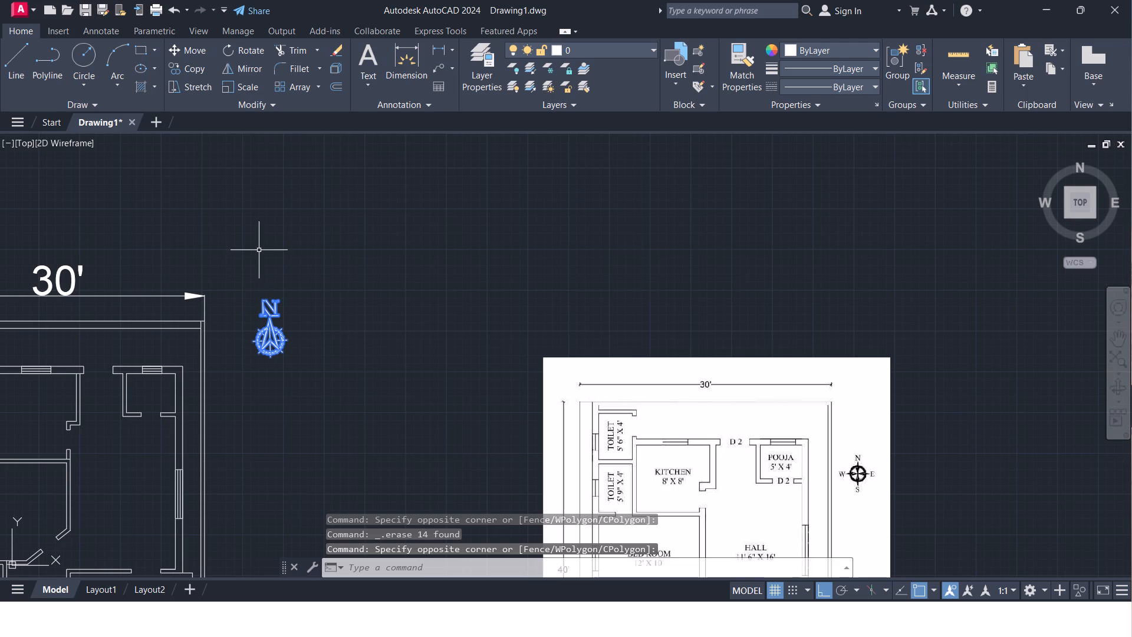
key("m")
key("Return")
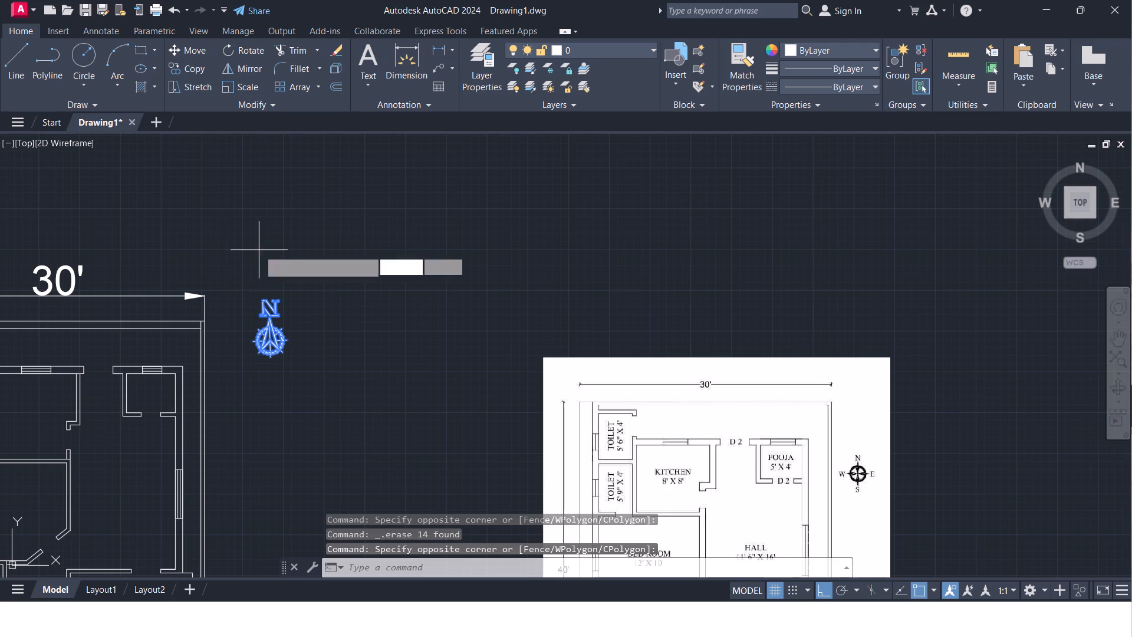
left_click(267, 341)
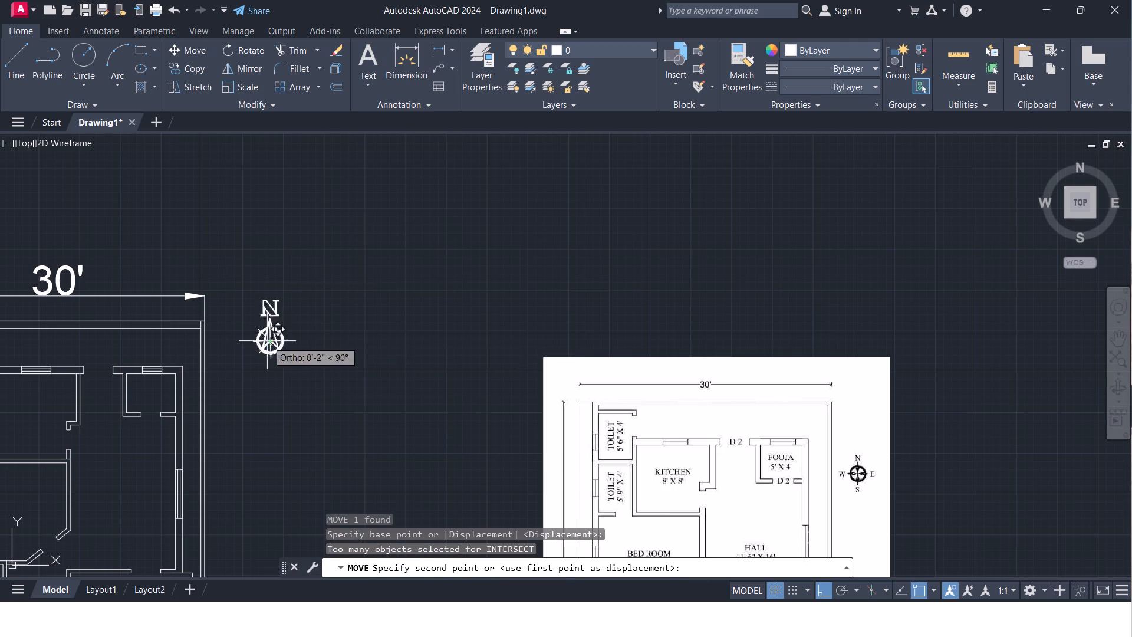
left_click(269, 403)
Add multiline text in the hall reading HALL with 11'6"x16' on a second line.
scroll(331, 365, "down", 2)
middle_click_drag(348, 393, 346, 383)
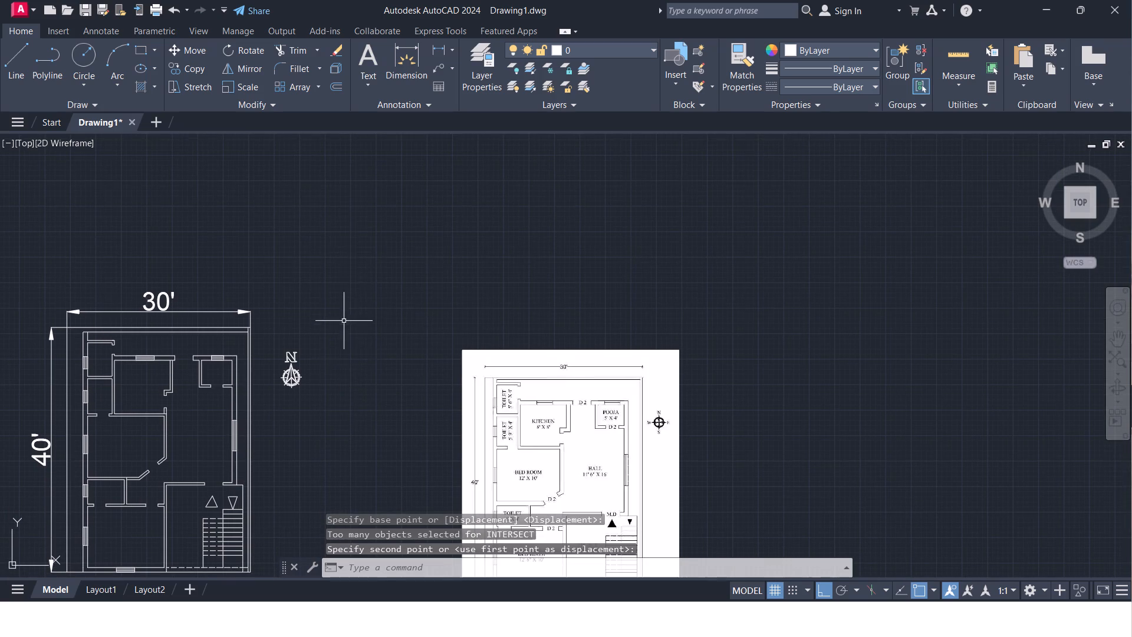
middle_click_drag(348, 393, 391, 212)
middle_click_drag(376, 277, 418, 350)
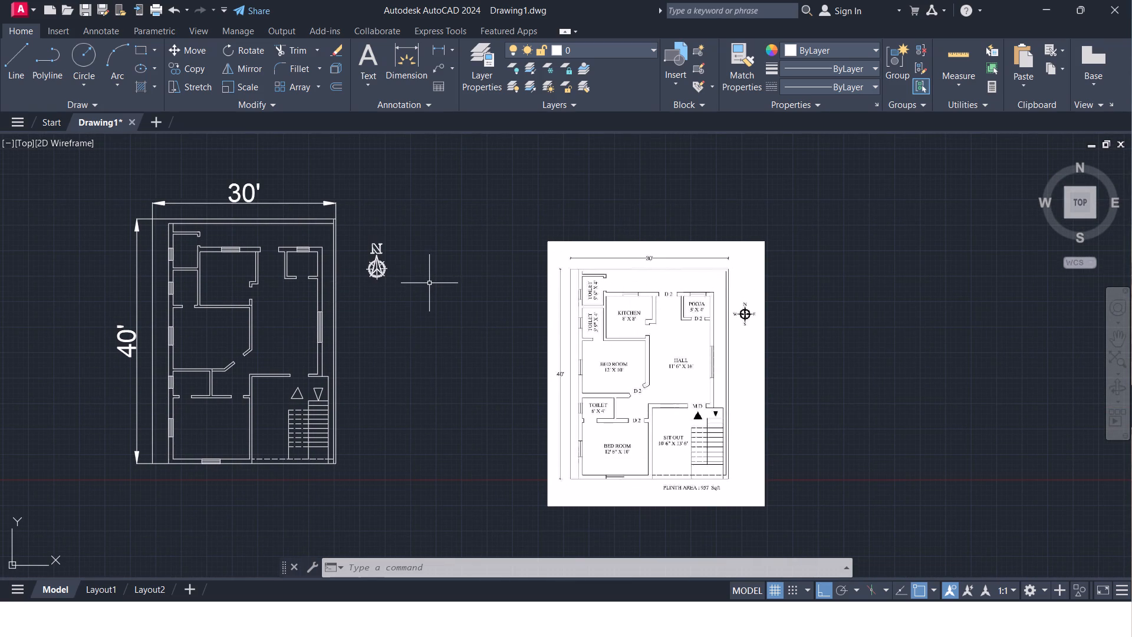
type("mte")
type("xtt")
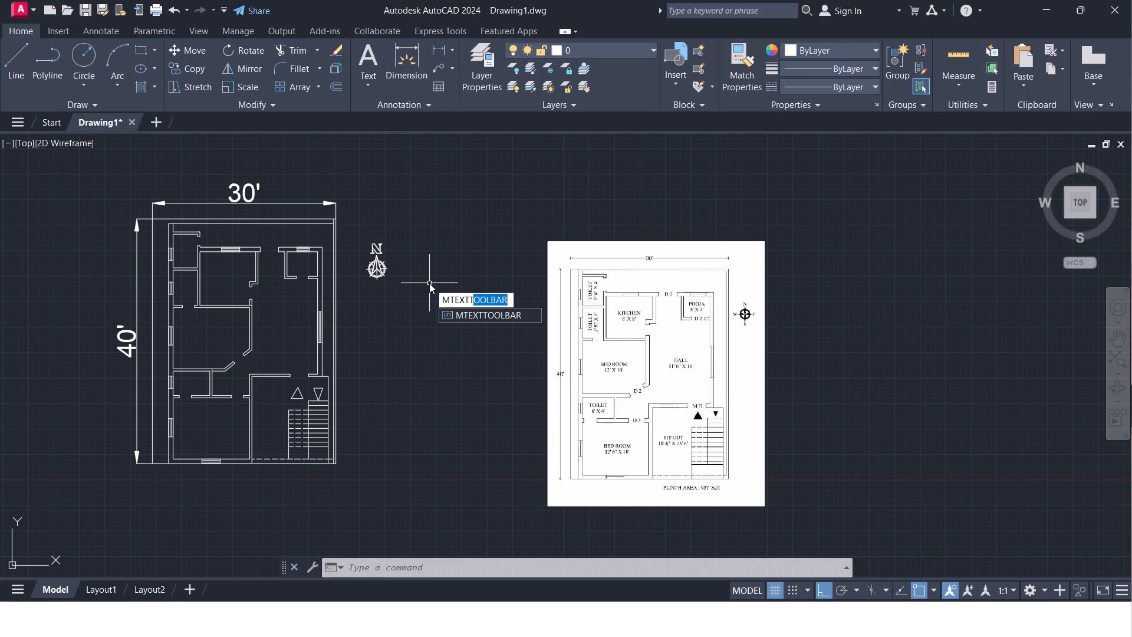
key("BackSpace")
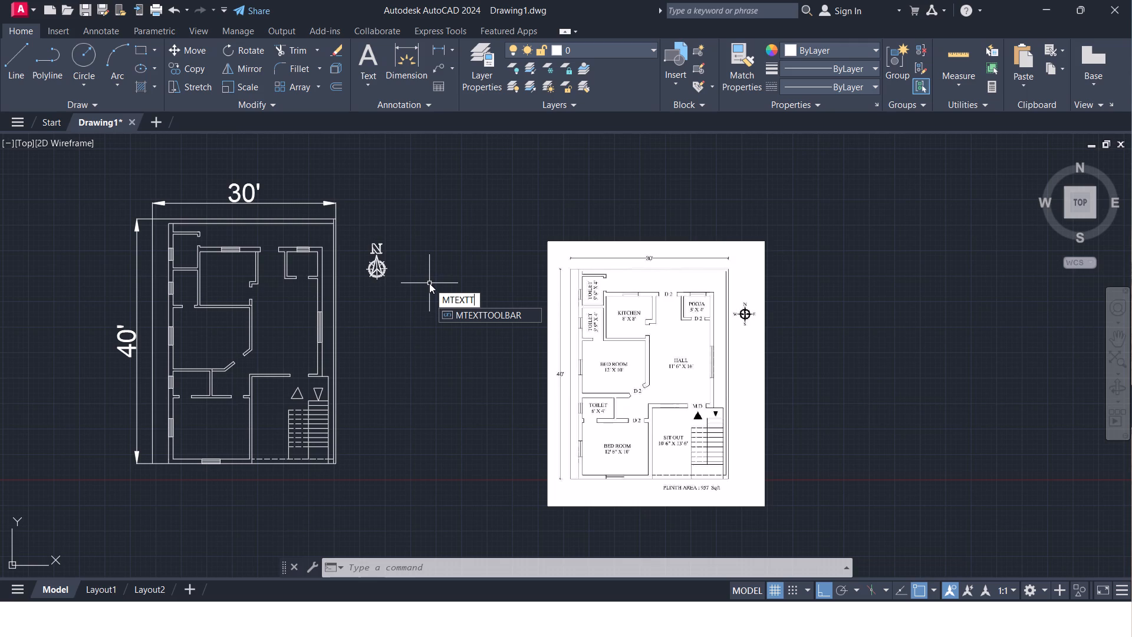
key("BackSpace")
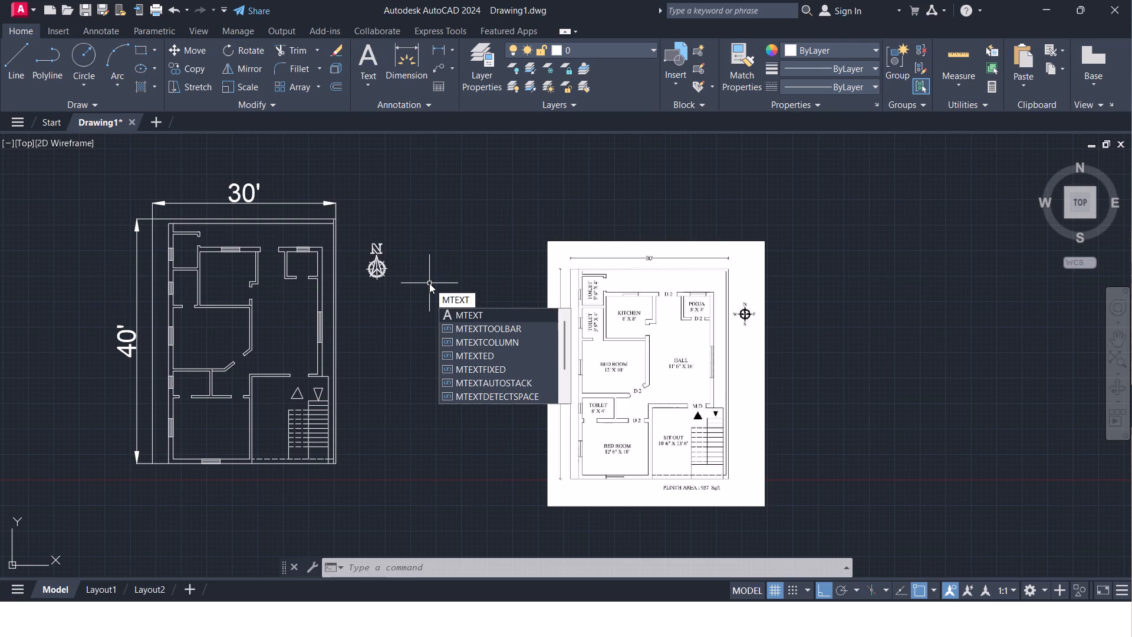
key("Return")
scroll(429, 283, "up", 1)
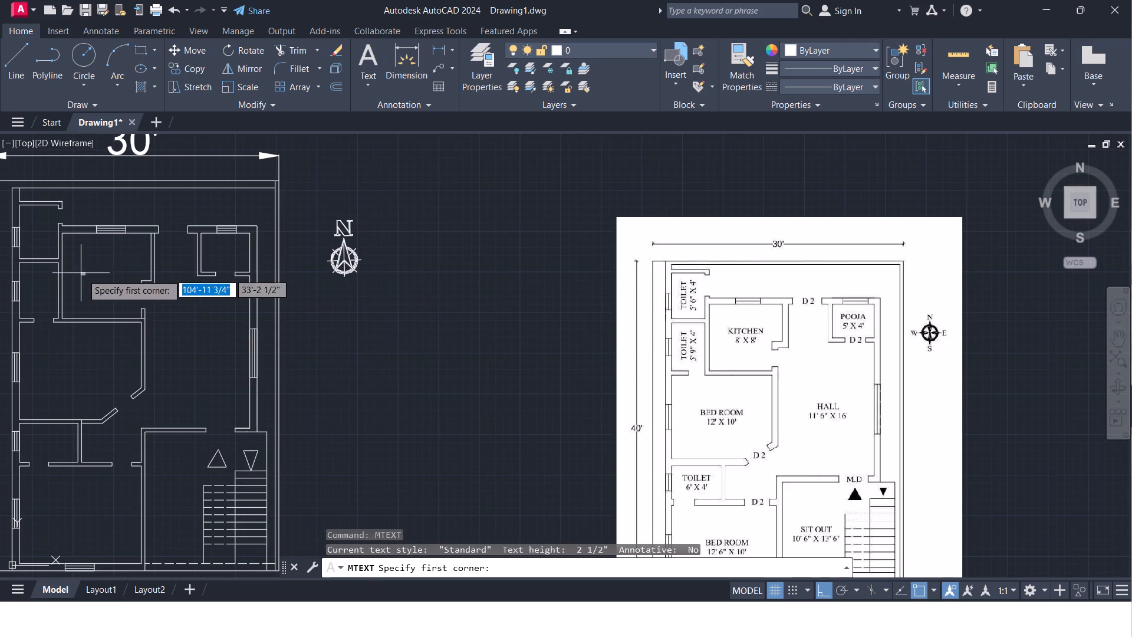
left_click(189, 334)
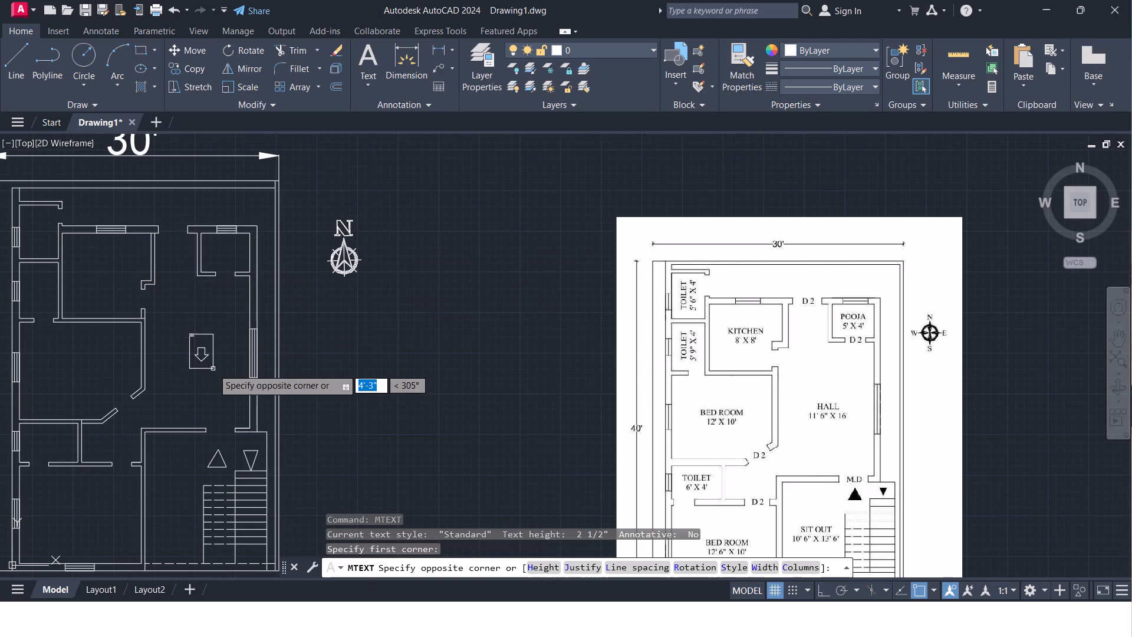
left_click(242, 379)
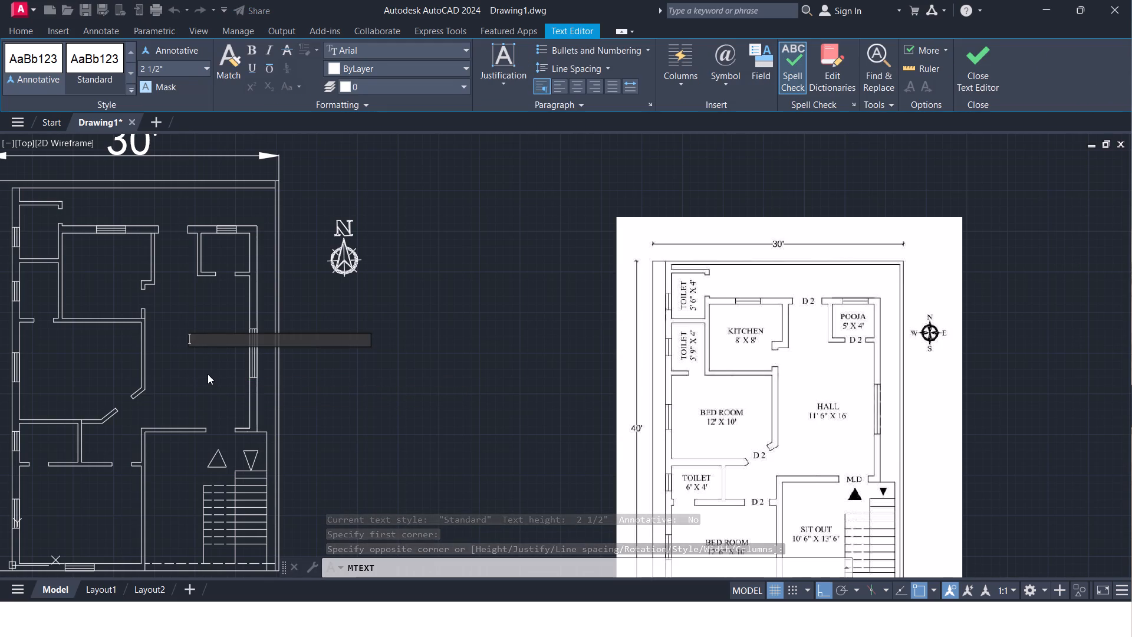
type("HALL")
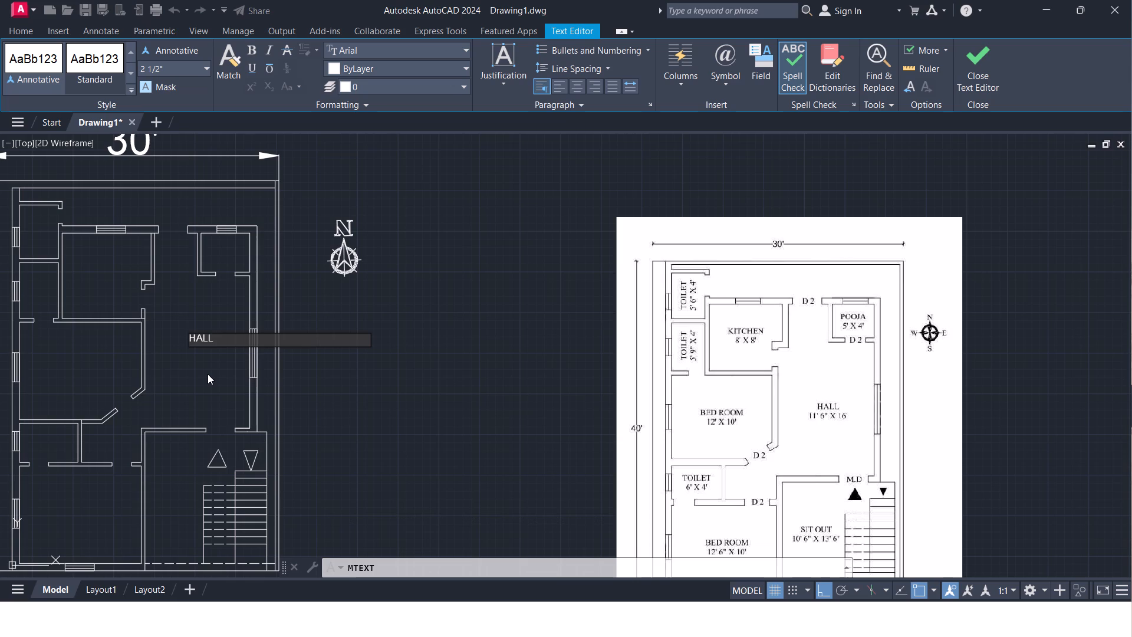
key("Return")
type("11'")
type("6\"")
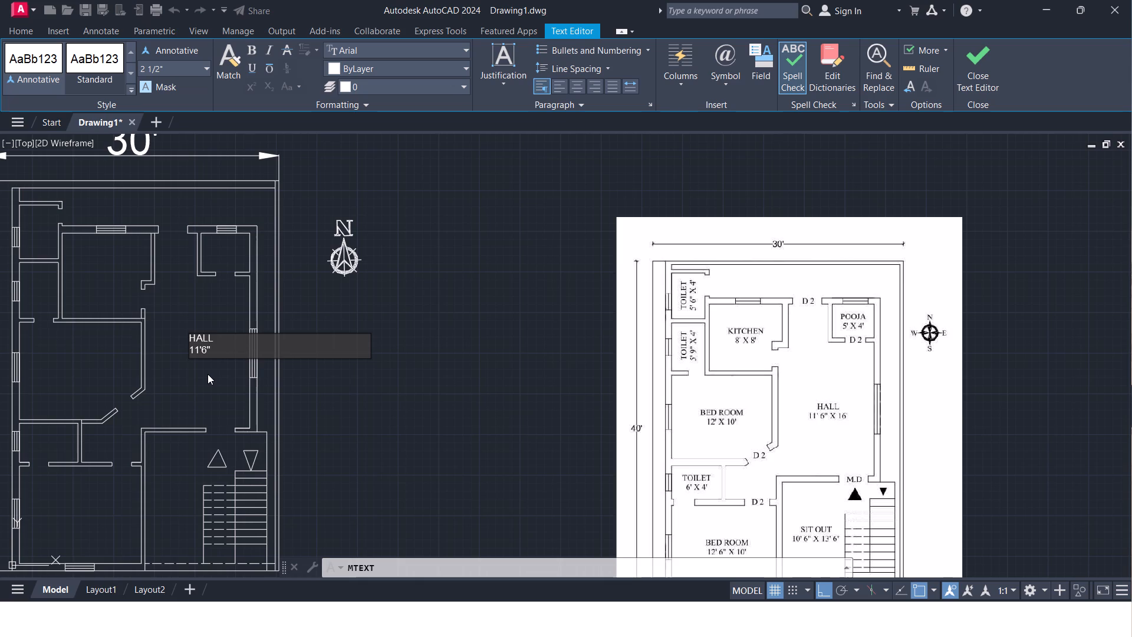
key("shift+x")
type("16")
key("apostrophe")
Set the text height of both lines of the HALL label to 1' and finish the text.
left_click_drag(168, 67, 143, 64)
left_click_drag(237, 344, 200, 342)
left_click_drag(200, 342, 196, 341)
left_click_drag(232, 352, 184, 331)
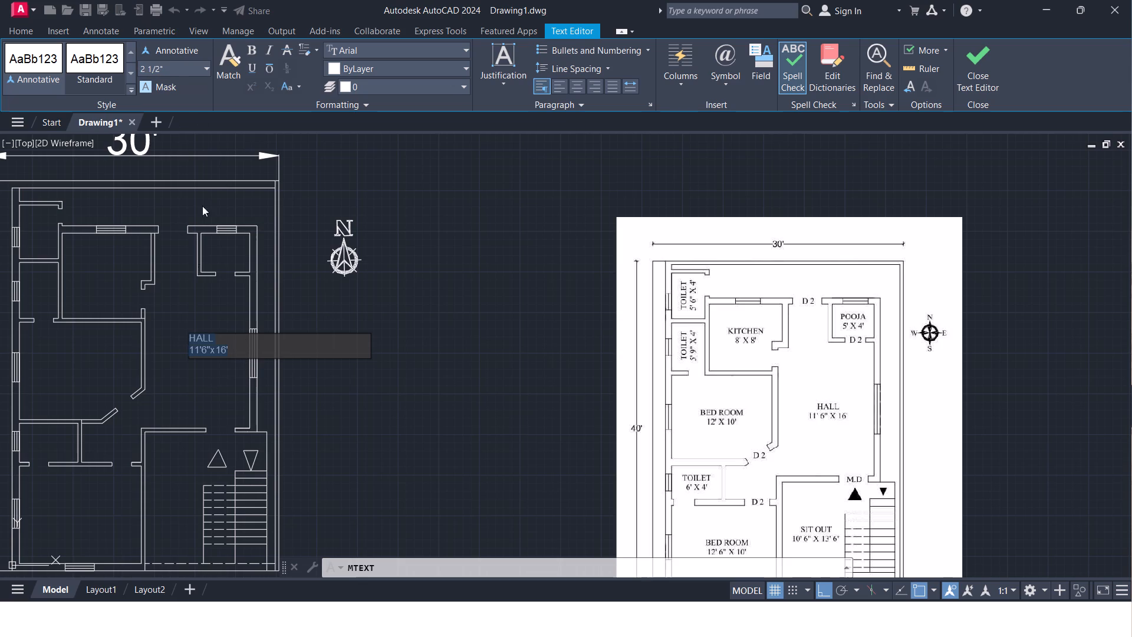
left_click(167, 66)
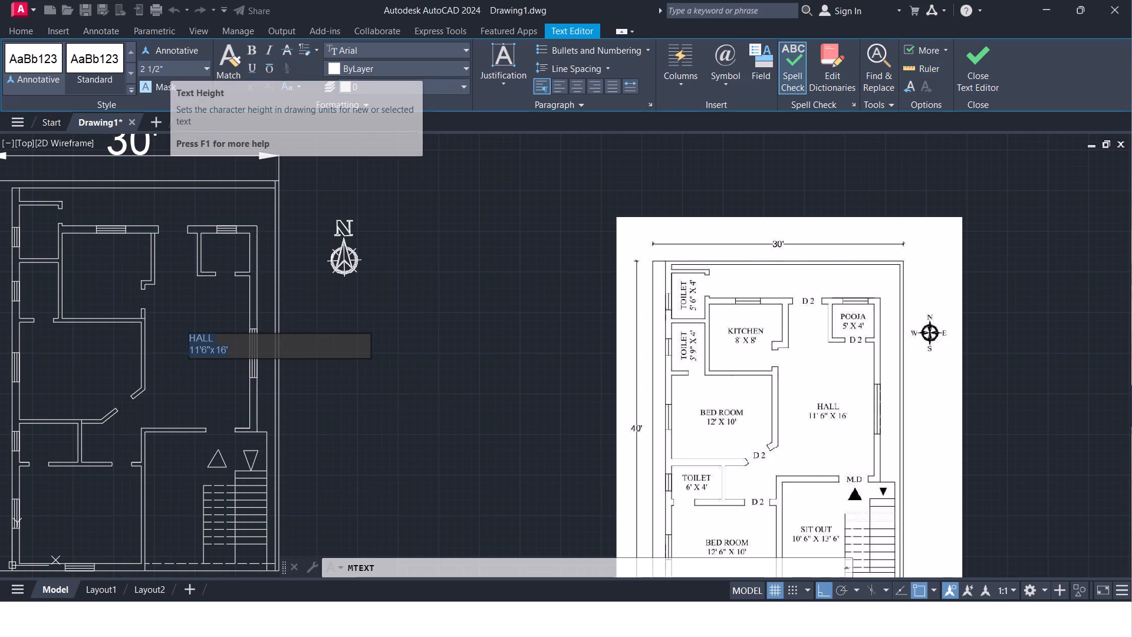
key("BackSpace")
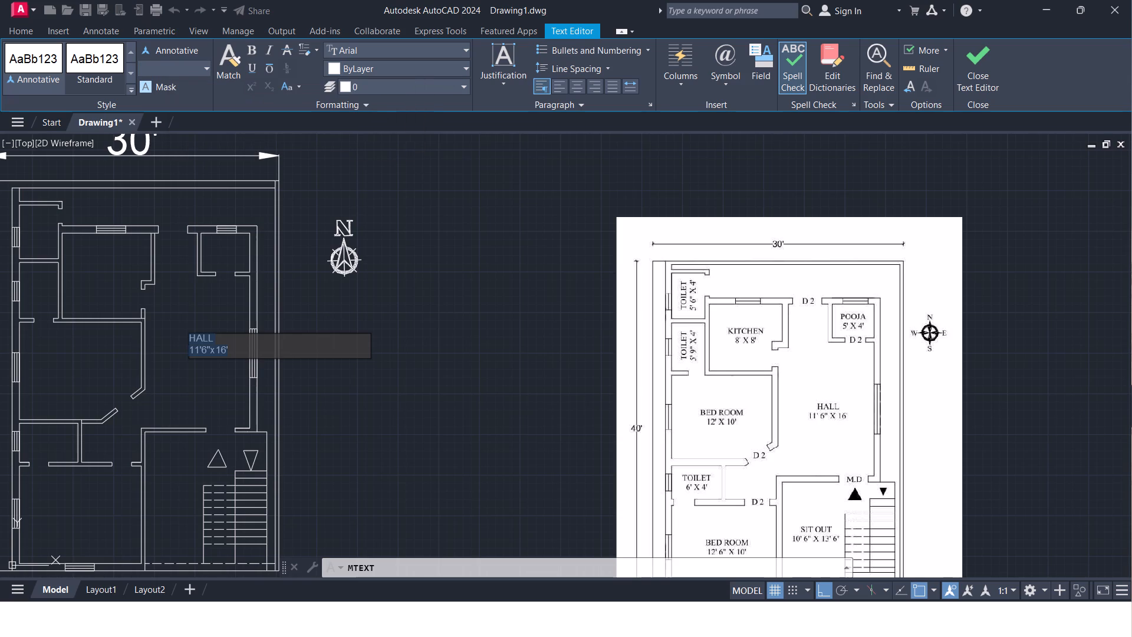
type("1'")
key("Return")
scroll(161, 73, "down", 1)
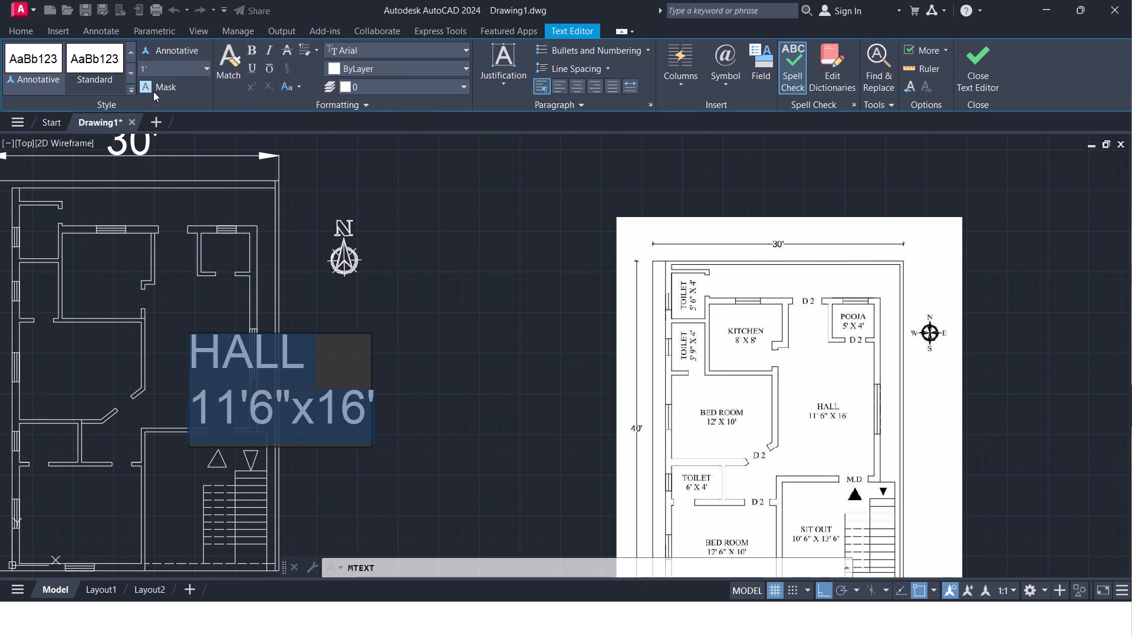
left_click(167, 327)
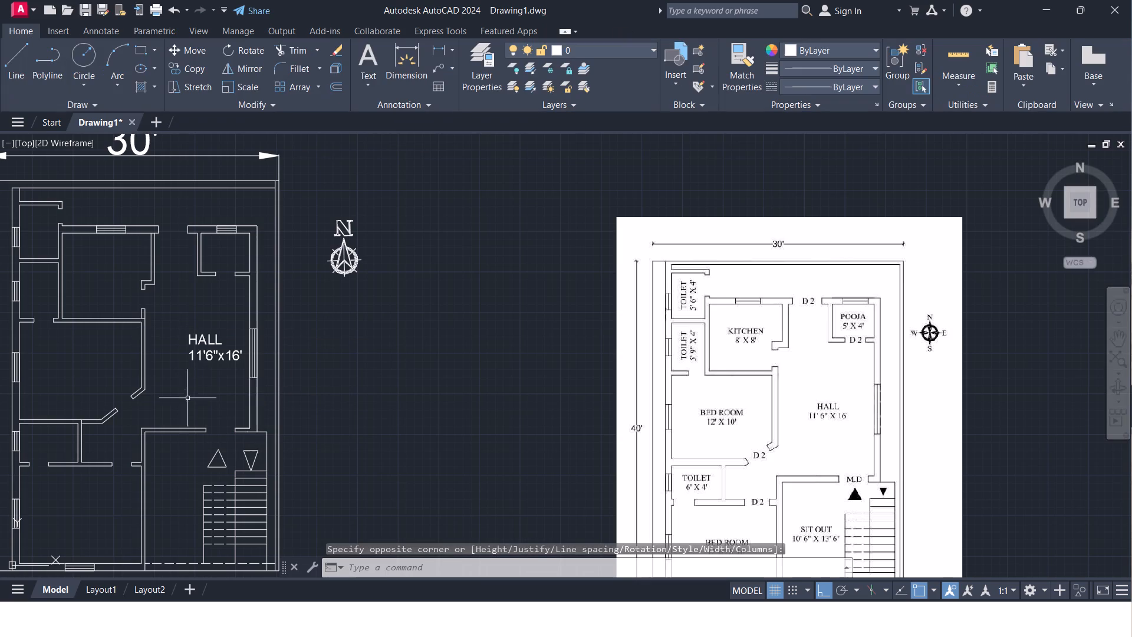
Move the HALL label about 1' straight west so it sits more centrally in the hall.
scroll(206, 390, "down", 1)
scroll(206, 390, "up", 1)
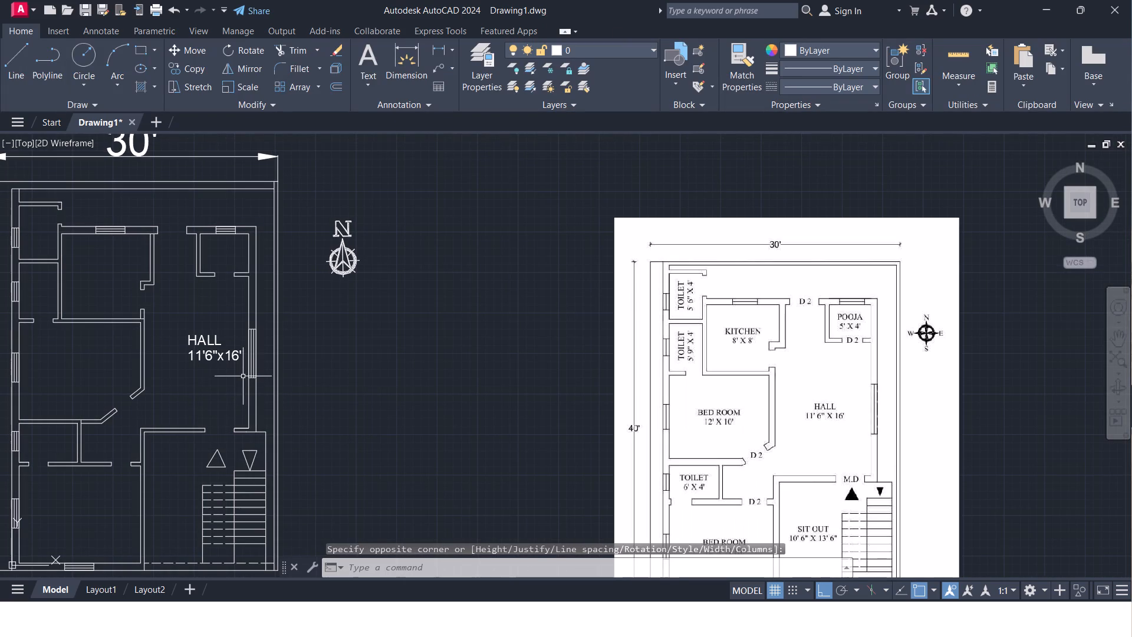
left_click(242, 368)
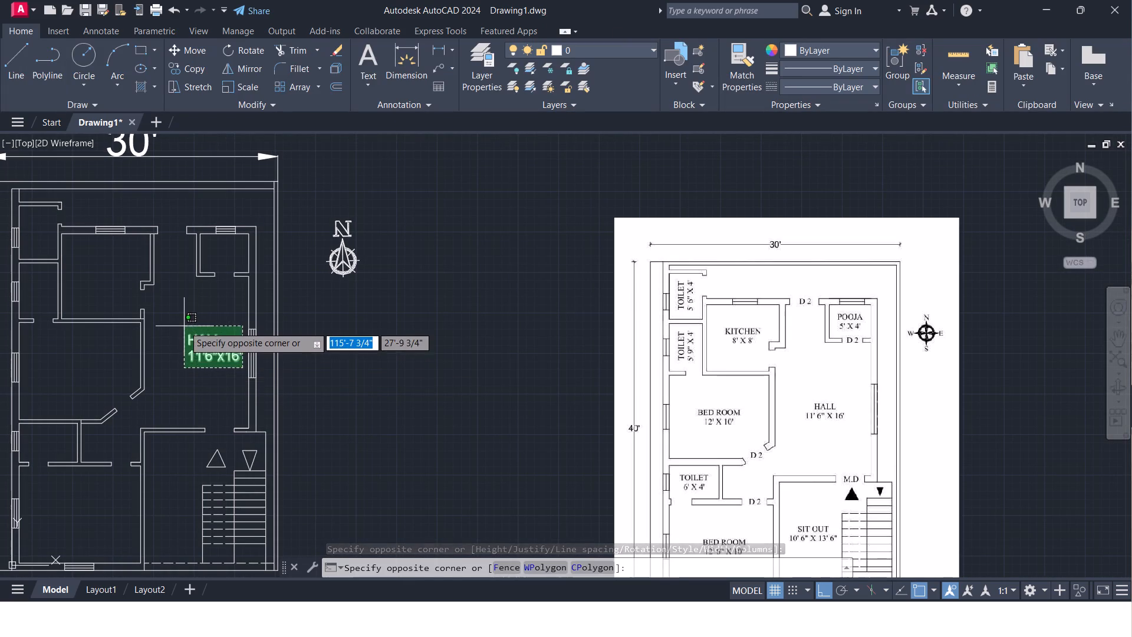
left_click(184, 325)
key("m")
key("Return")
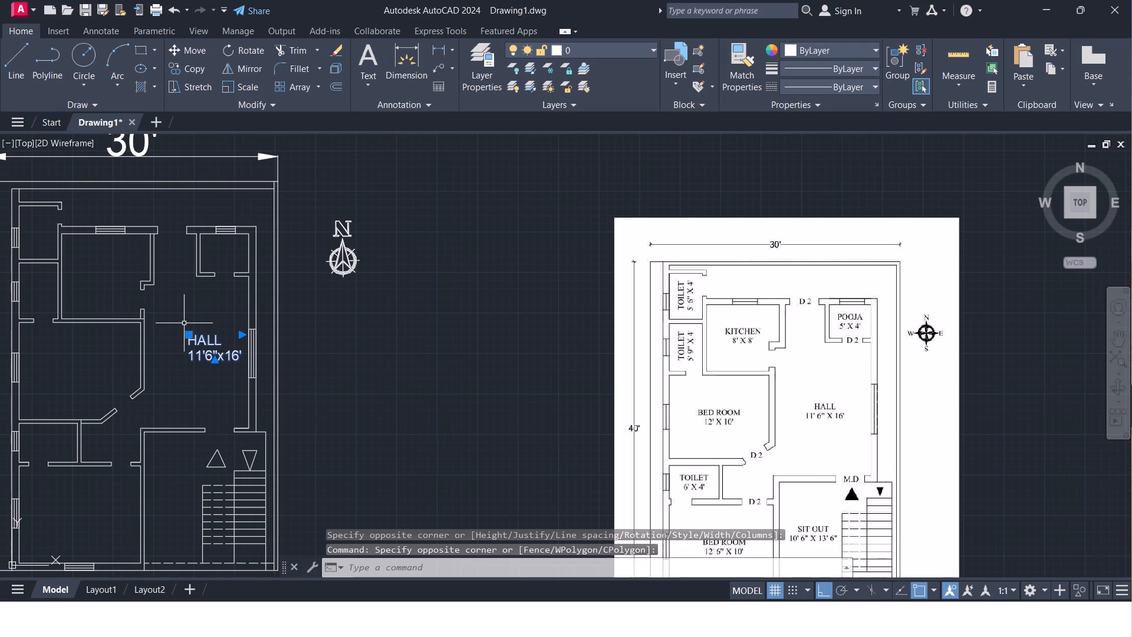
left_click(210, 342)
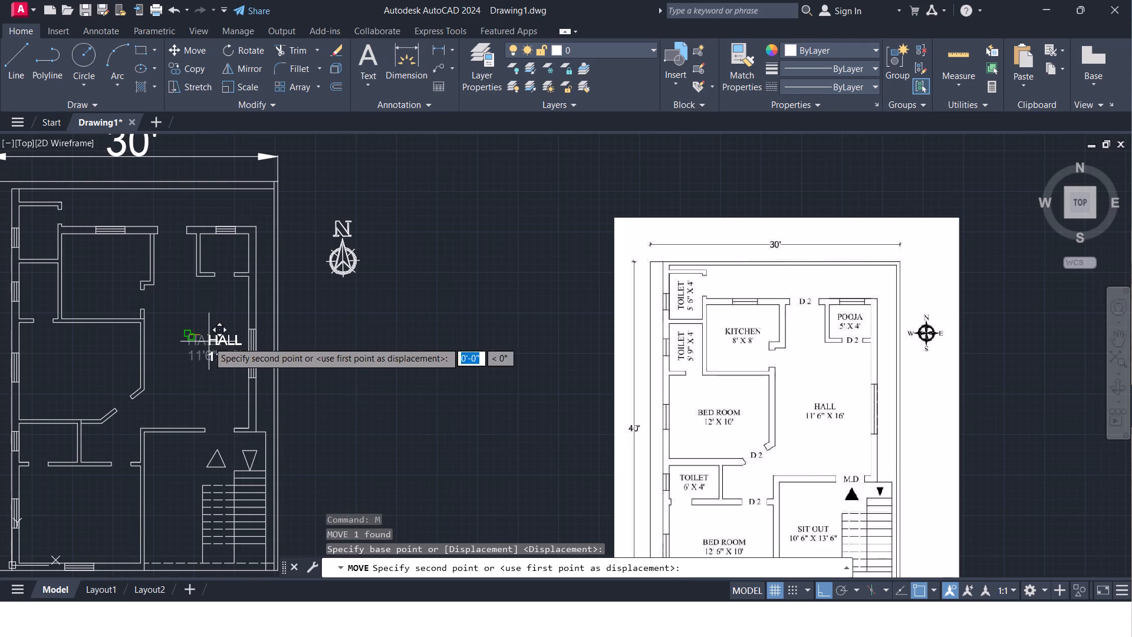
left_click(178, 340)
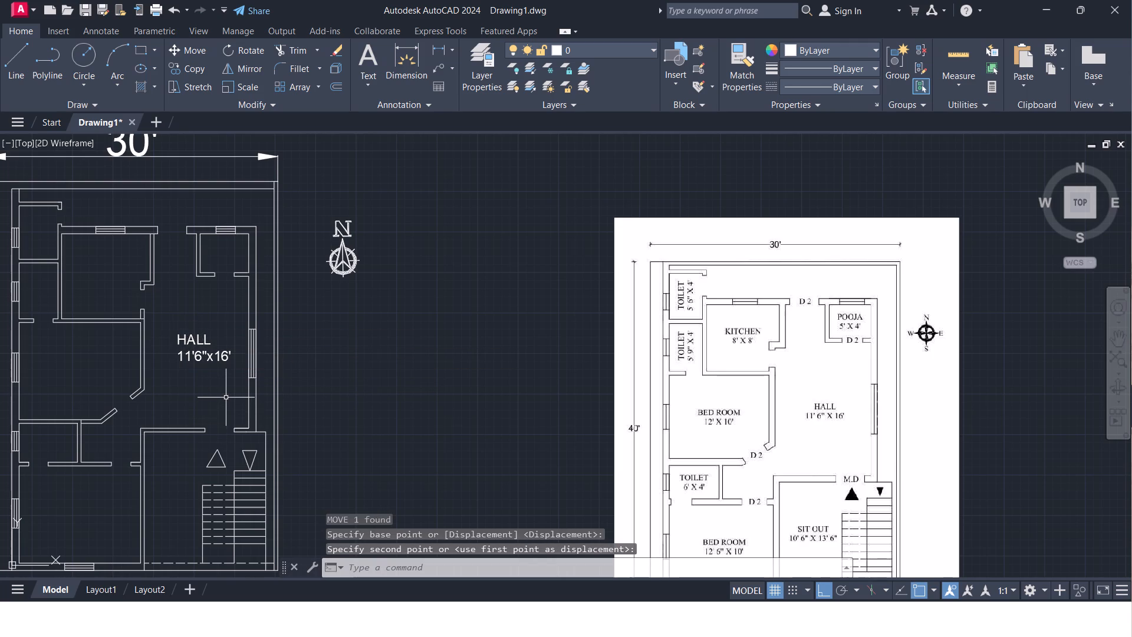
key("Escape")
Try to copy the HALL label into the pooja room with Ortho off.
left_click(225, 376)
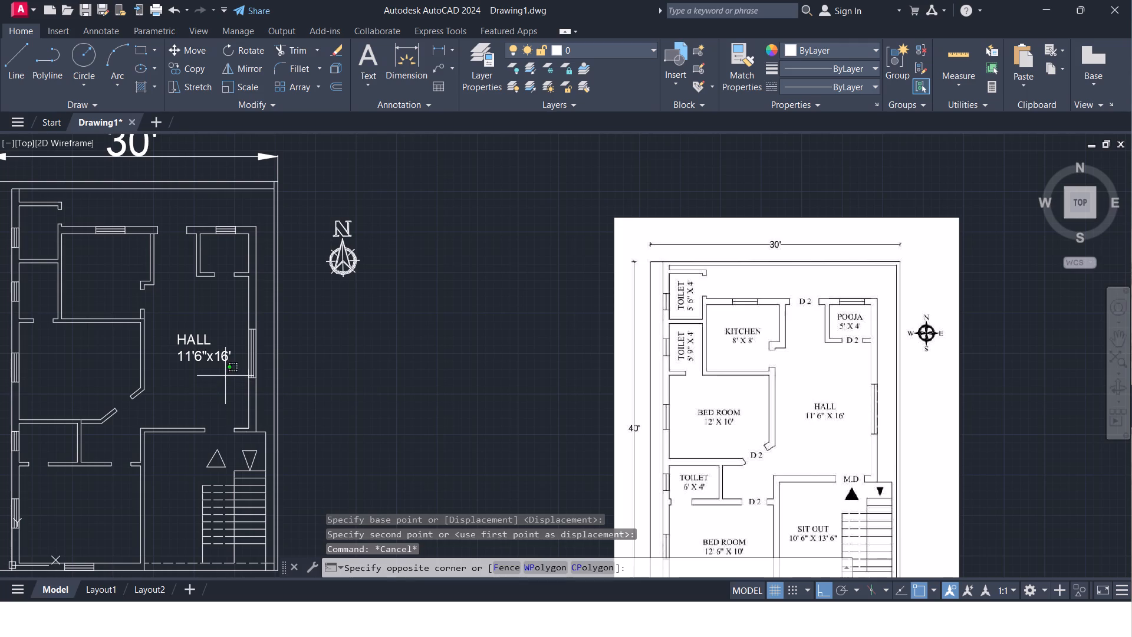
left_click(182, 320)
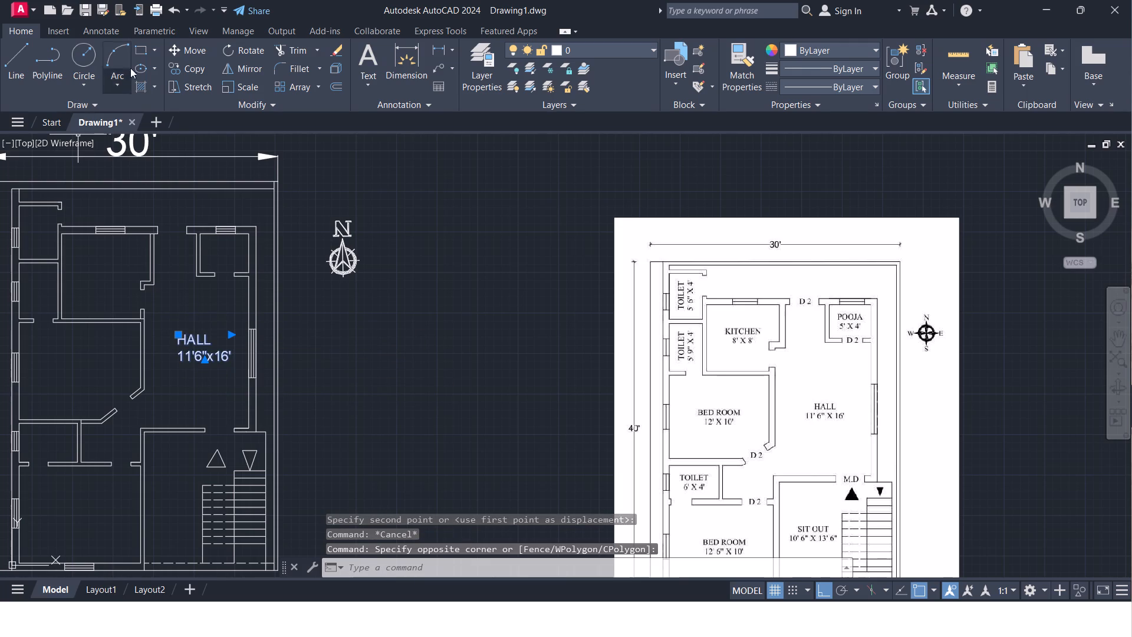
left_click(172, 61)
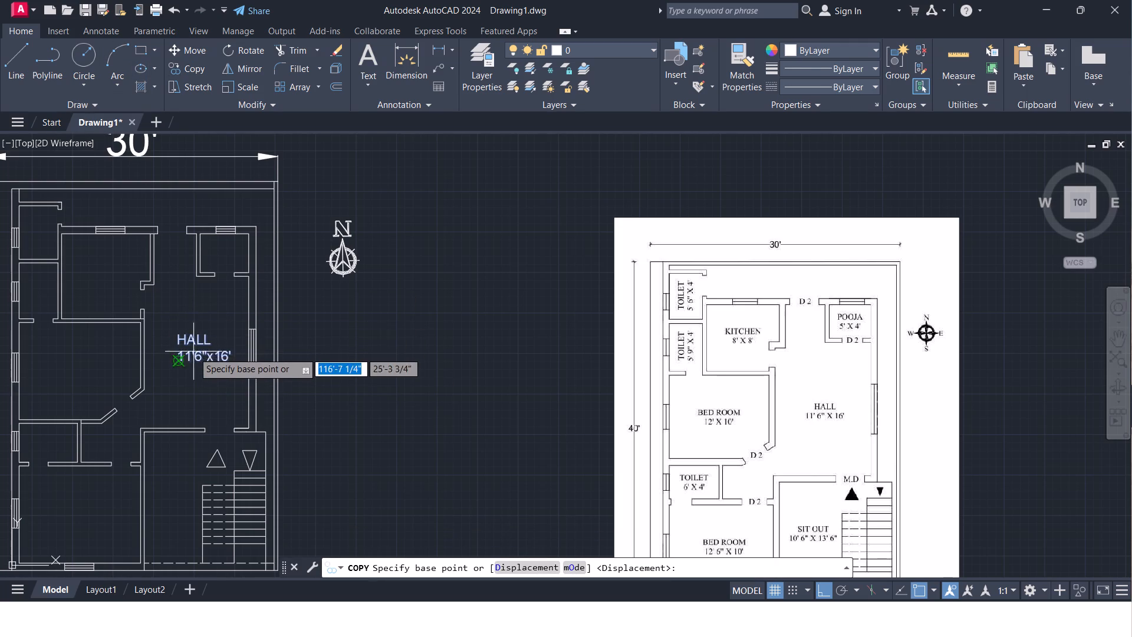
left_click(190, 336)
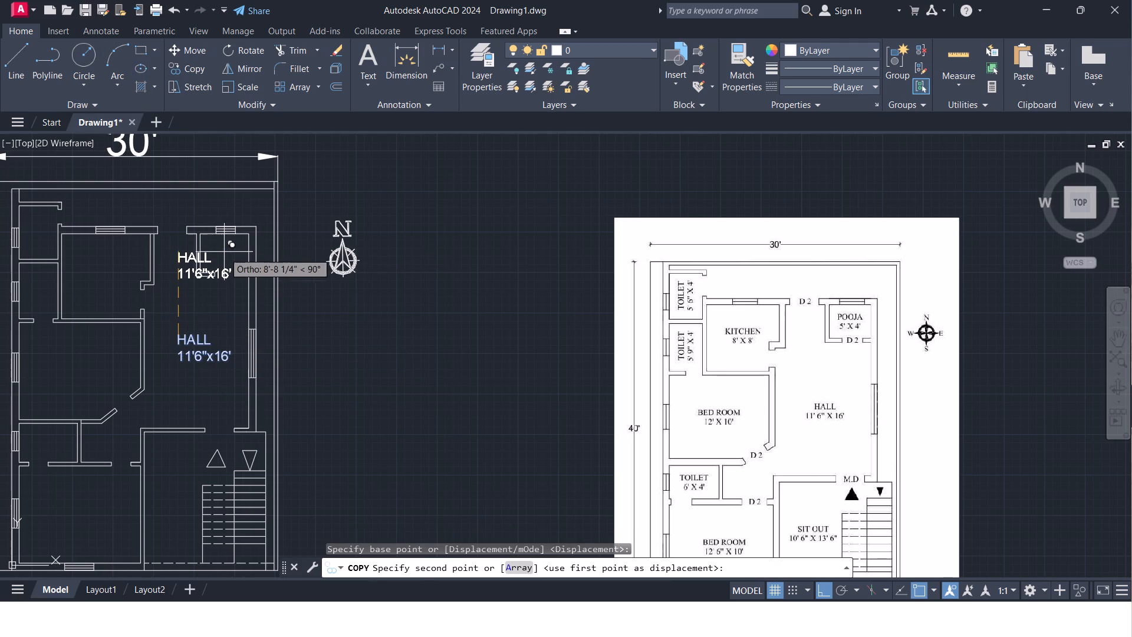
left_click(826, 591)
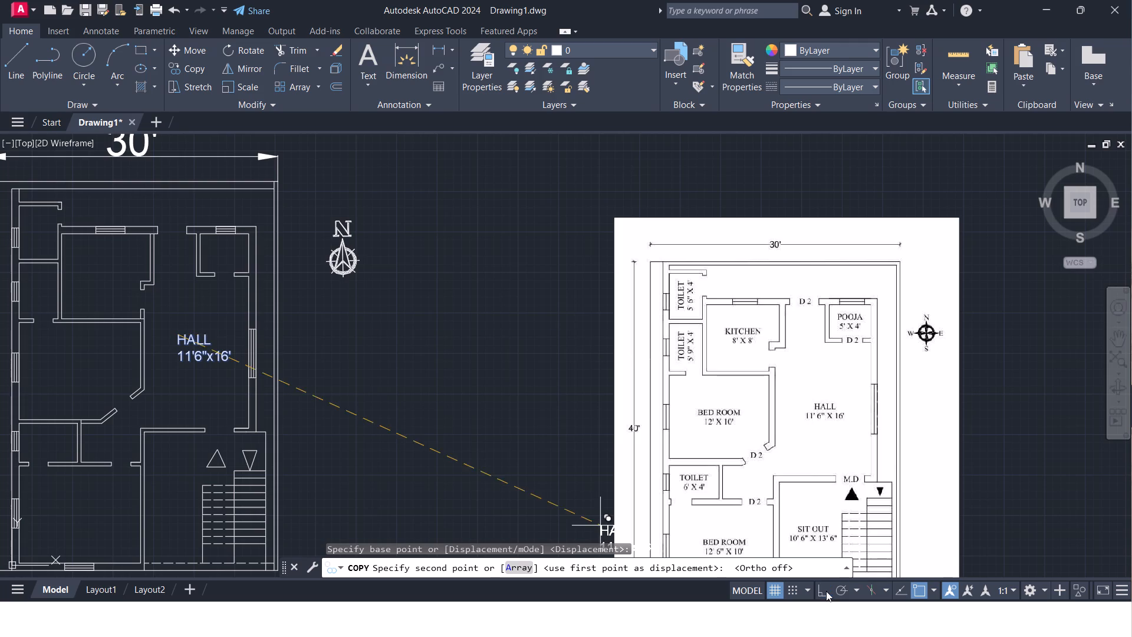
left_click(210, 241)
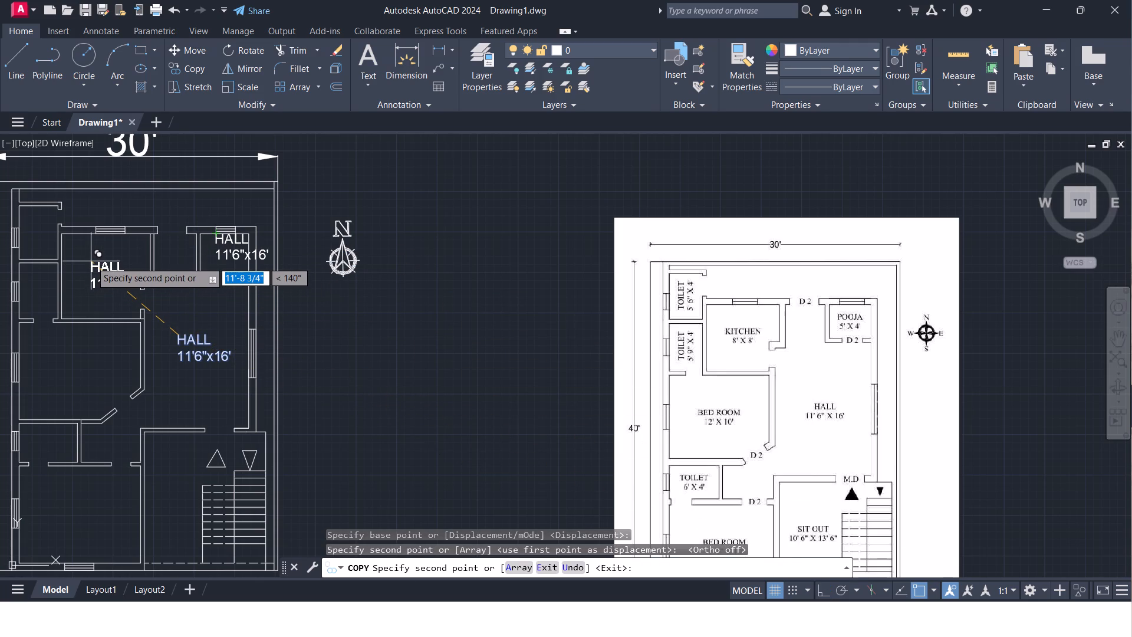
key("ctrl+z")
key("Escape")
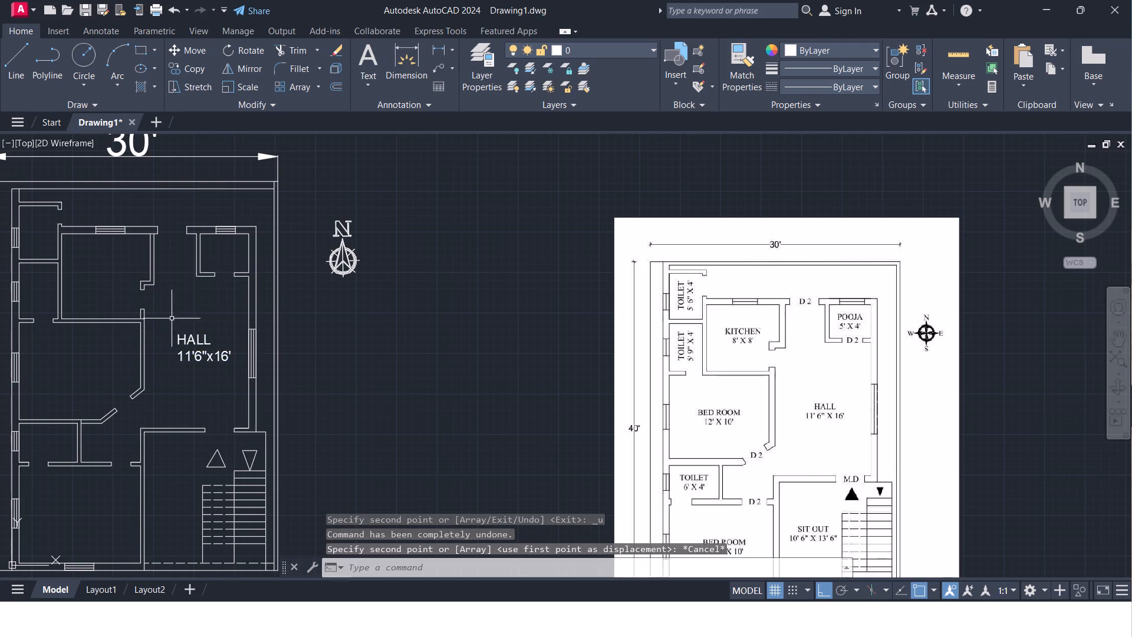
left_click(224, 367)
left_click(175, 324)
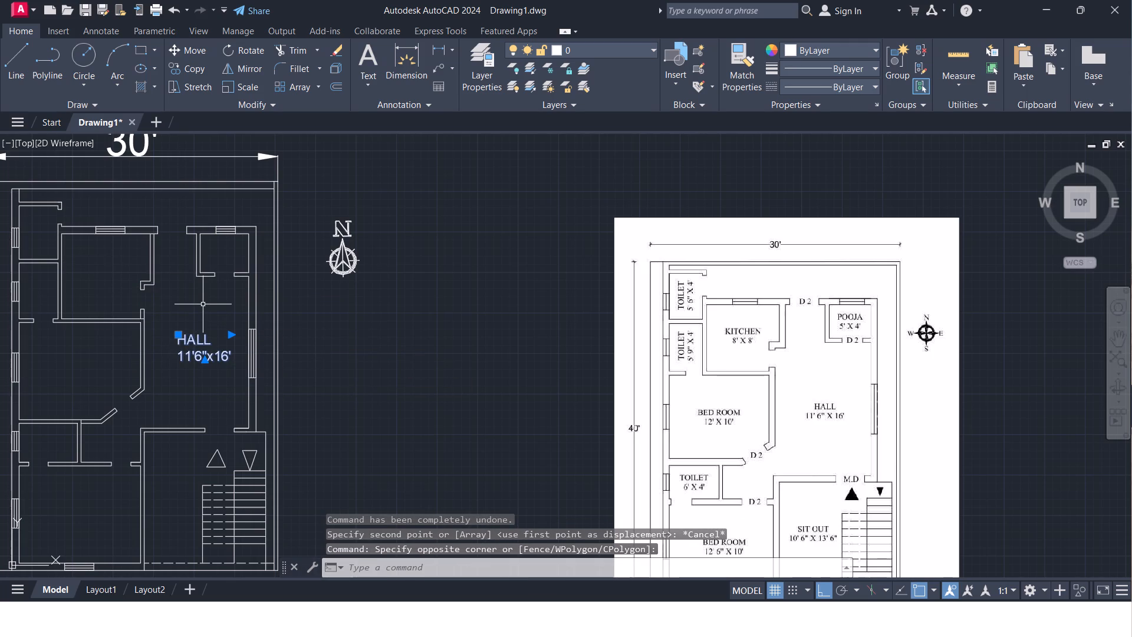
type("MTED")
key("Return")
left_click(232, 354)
Reopen the HALL label for editing and set both of its lines to a text height of 6".
left_click(235, 359)
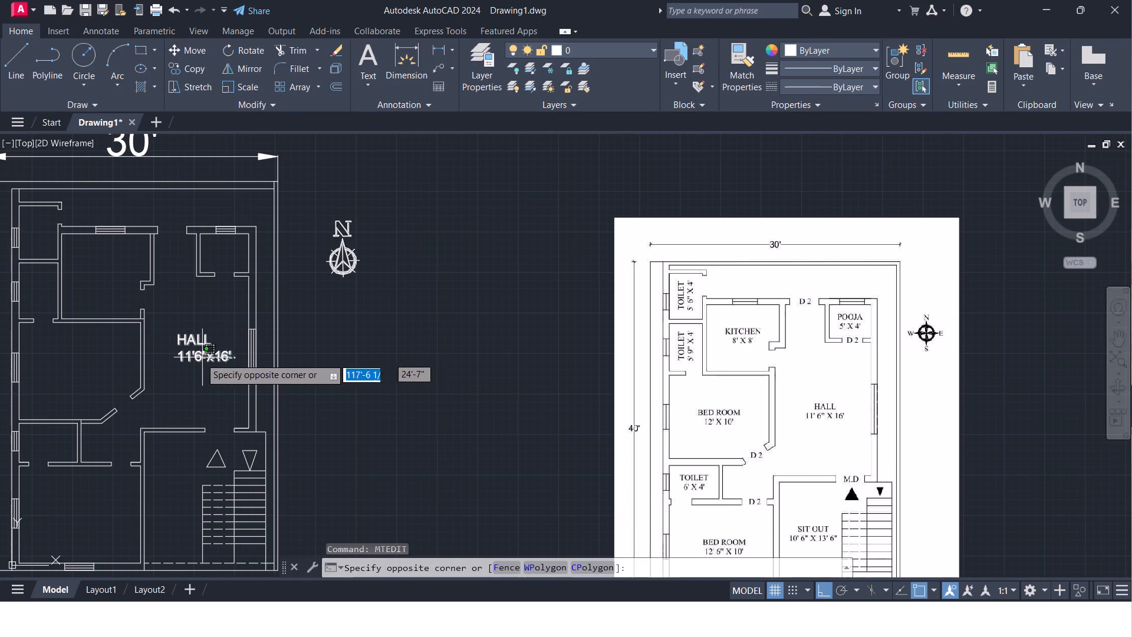
left_click(179, 338)
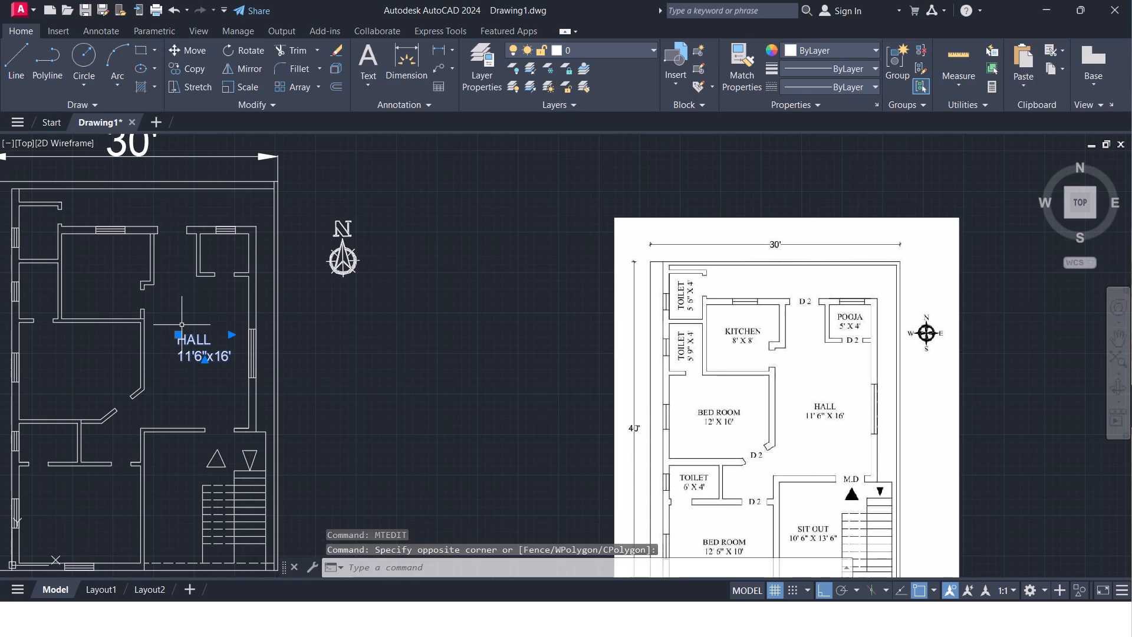
type("MTE")
key("Return")
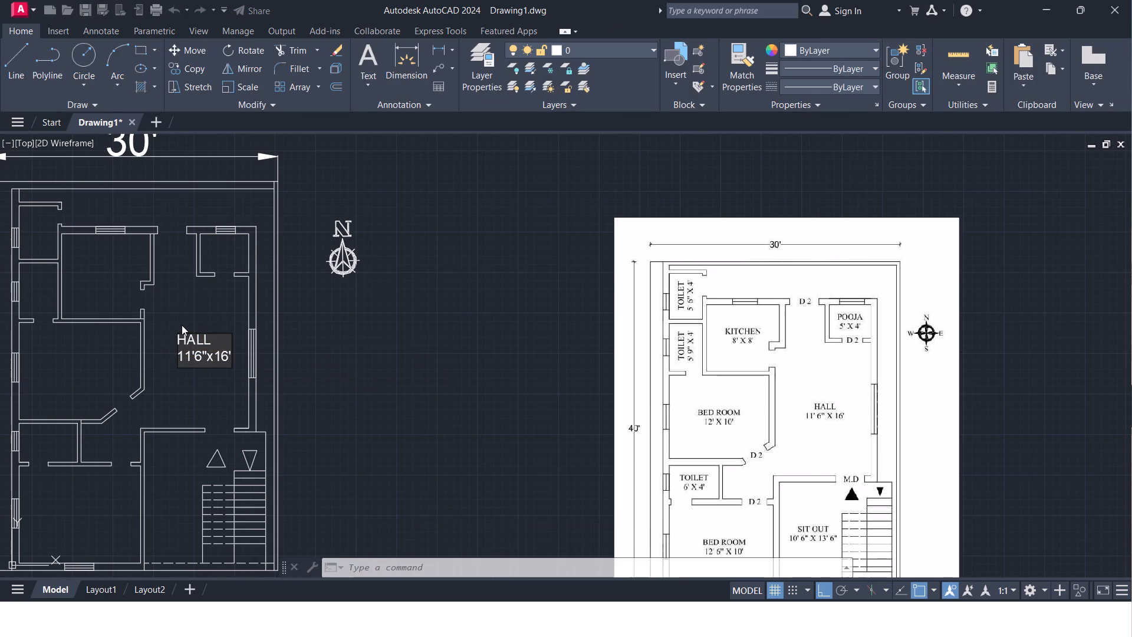
left_click_drag(230, 352, 192, 350)
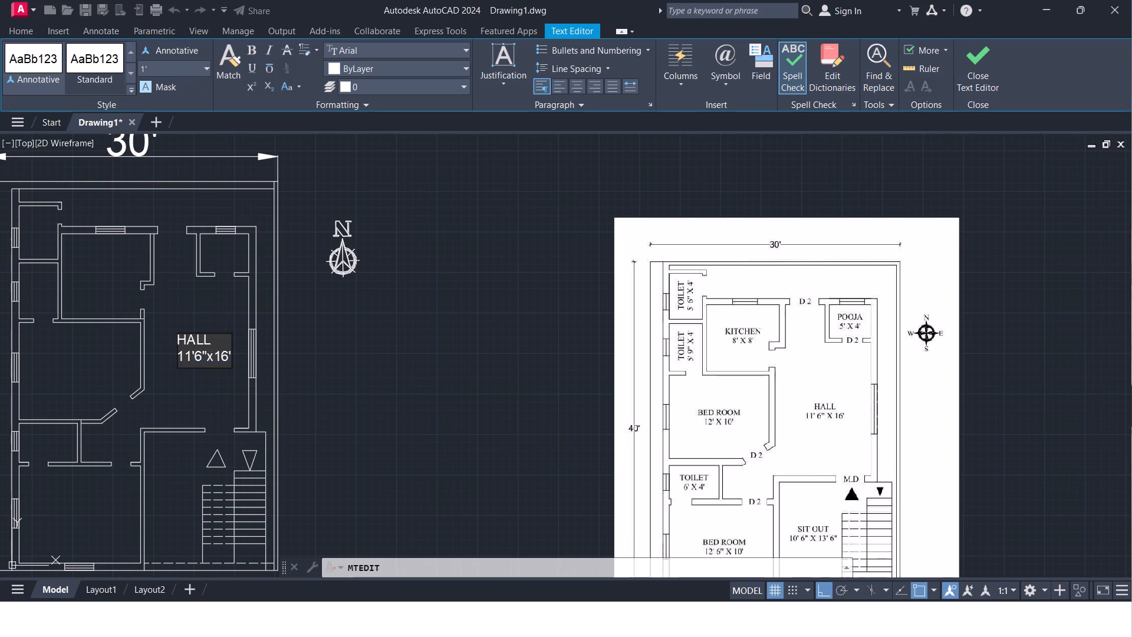
left_click_drag(192, 350, 178, 336)
left_click(147, 65)
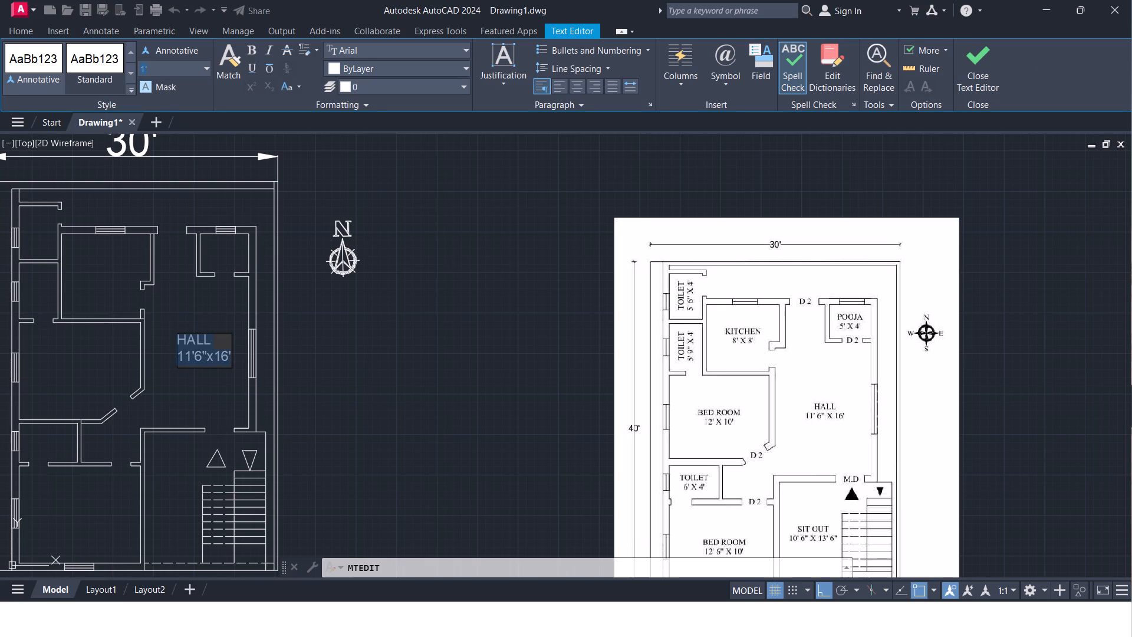
key("BackSpace")
key("6")
key("shift+quotedbl")
key("Return")
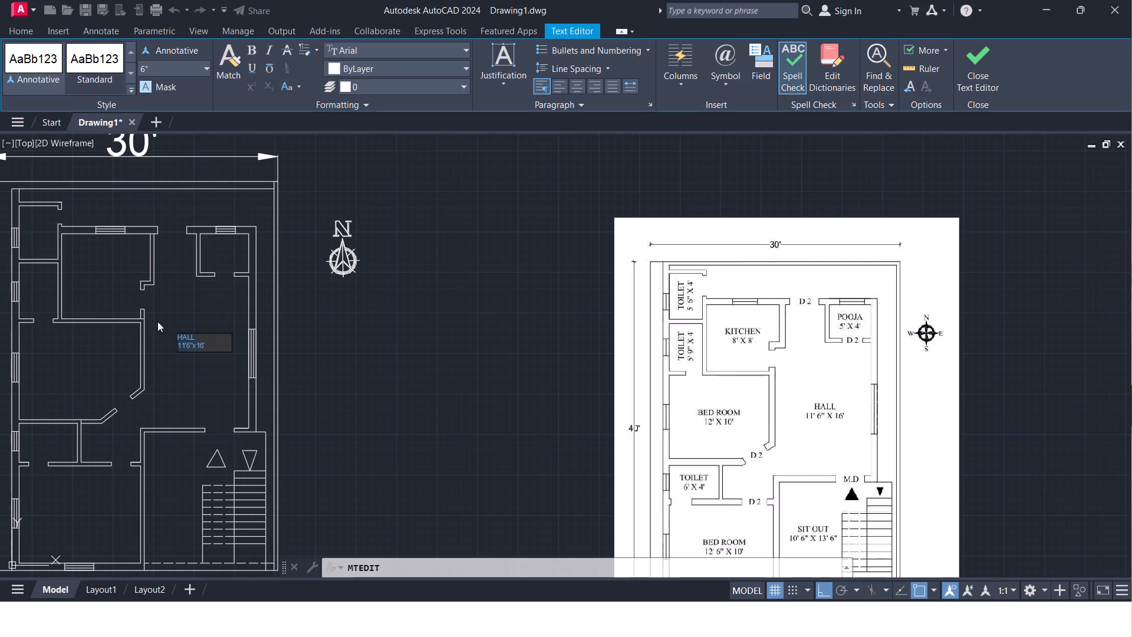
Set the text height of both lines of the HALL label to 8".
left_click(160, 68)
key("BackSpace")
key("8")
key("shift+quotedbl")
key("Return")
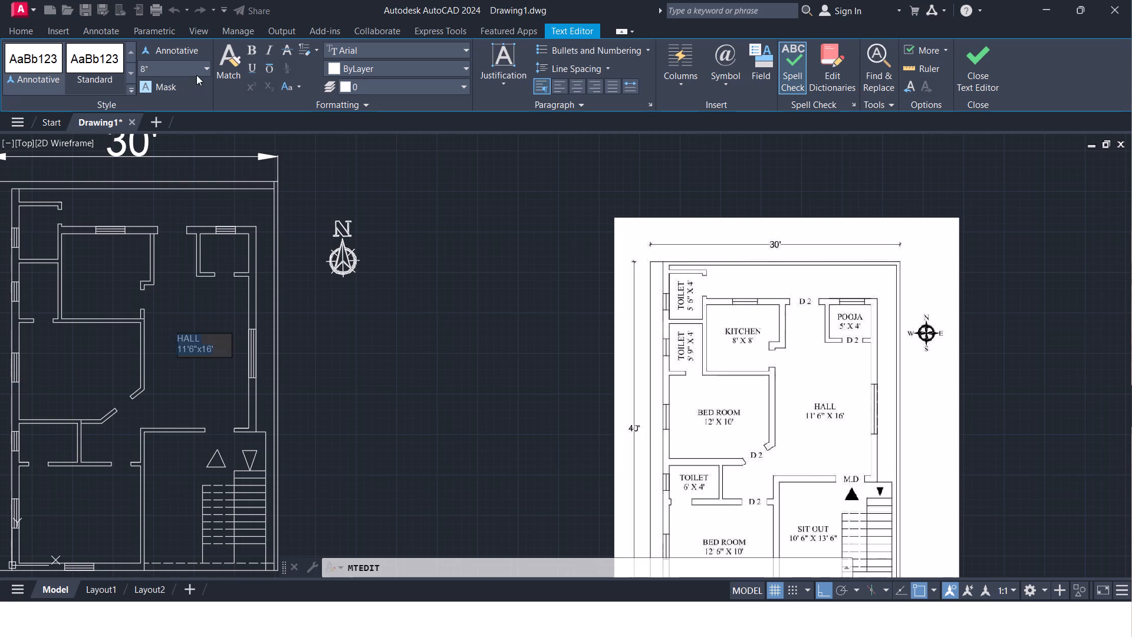
Set the text height of both lines of the HALL label to 10" and finish the text edit.
left_click(155, 72)
key("BackSpace")
key("1")
key("0")
key("shift+quotedbl")
key("Return")
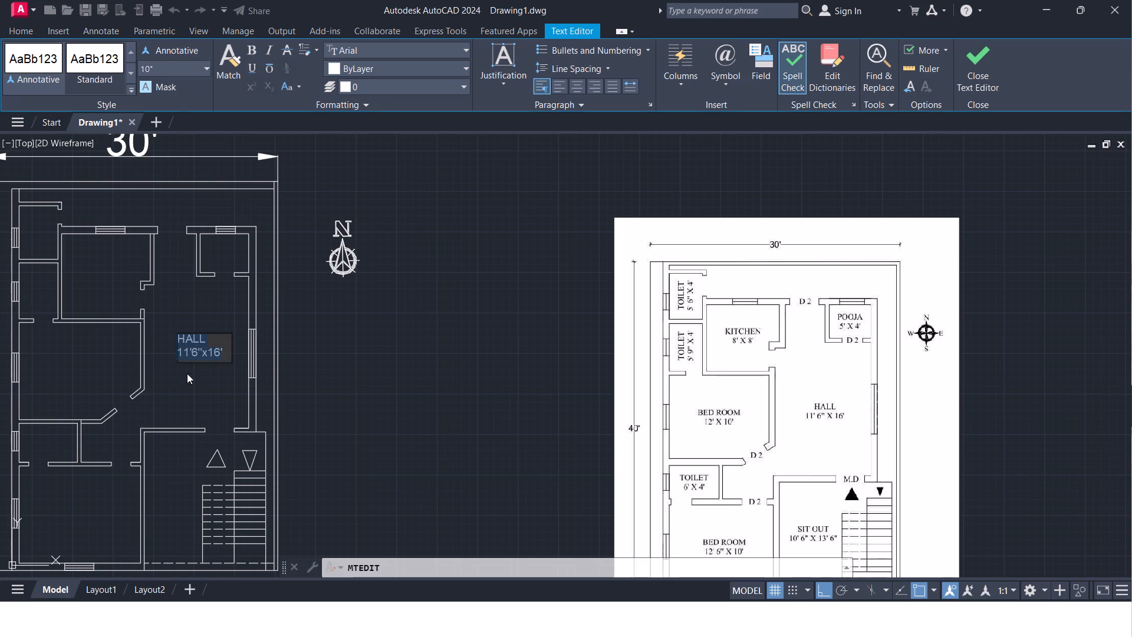
left_click(175, 386)
With Ortho off, copy the HALL label into the pooja room, kitchen, both upper west toilets and the upper bedroom.
scroll(190, 381, "up", 2)
scroll(246, 321, "down", 2)
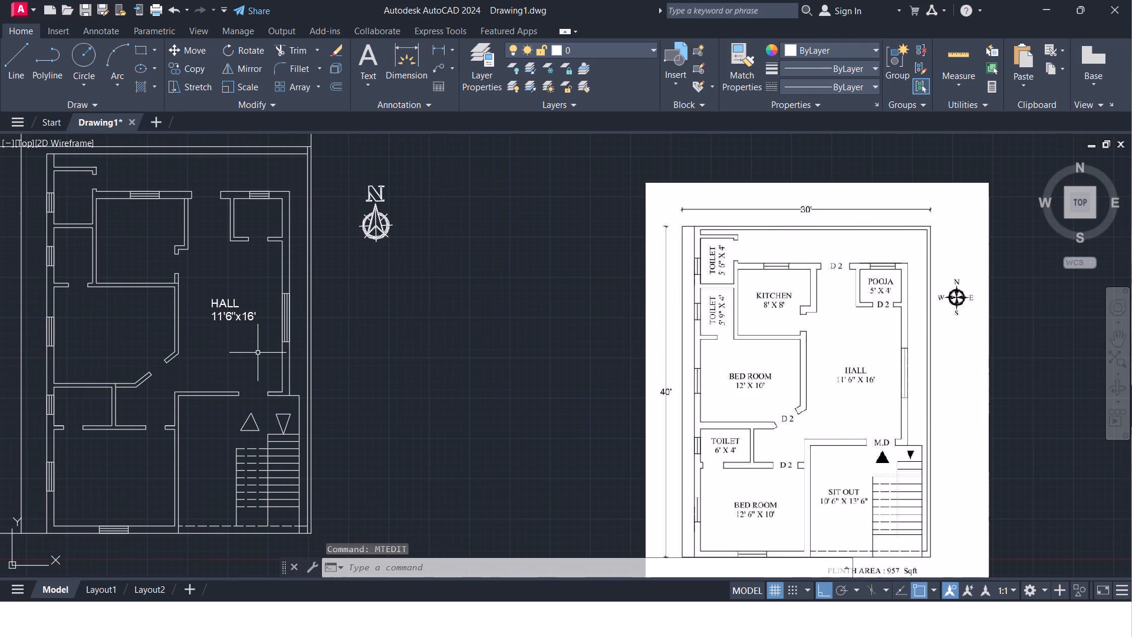
left_click(260, 331)
left_click(185, 291)
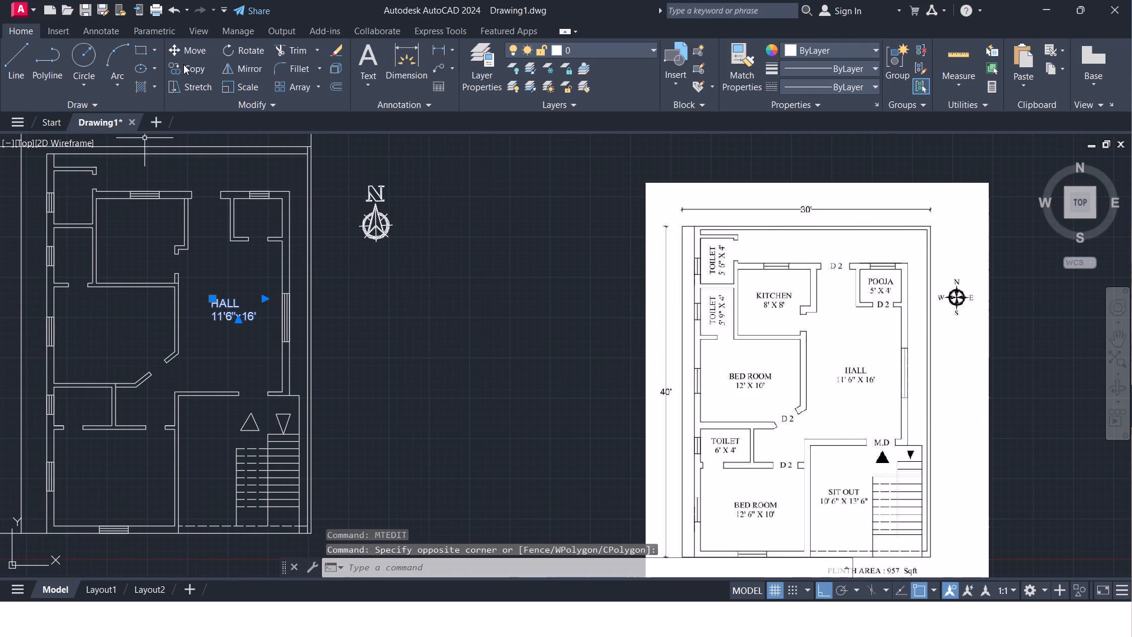
left_click(189, 64)
left_click(231, 303)
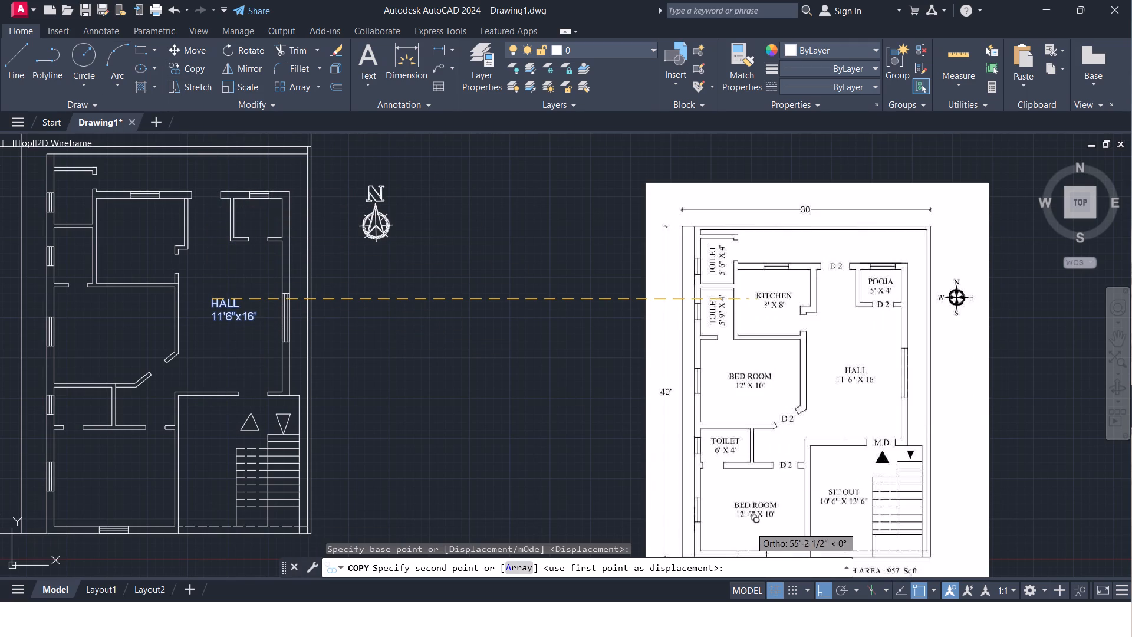
left_click(827, 592)
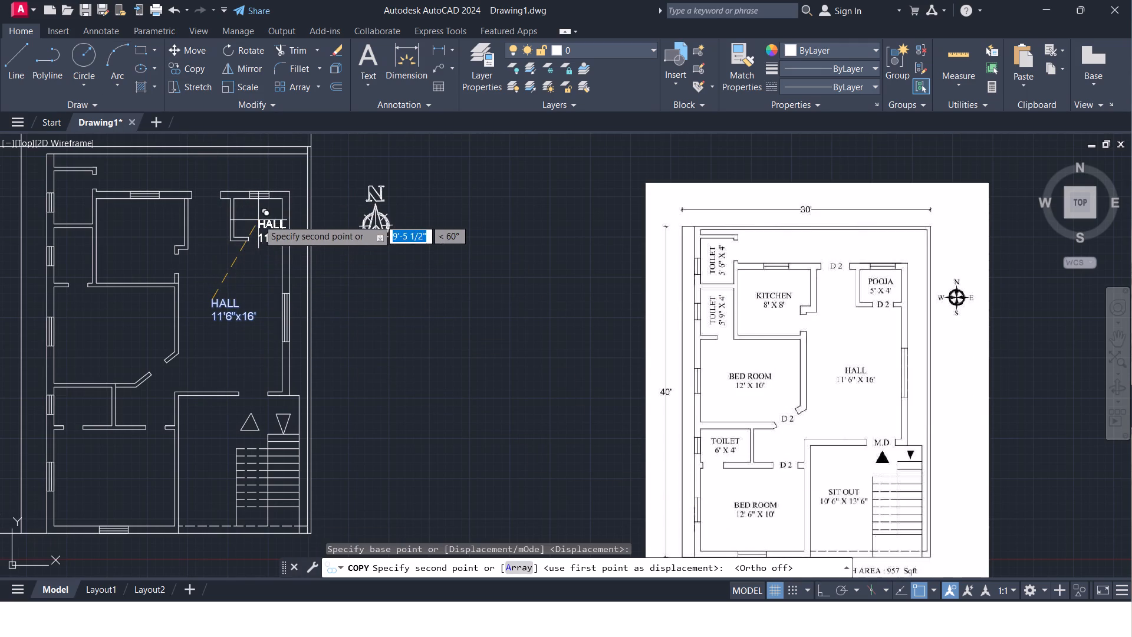
left_click(245, 208)
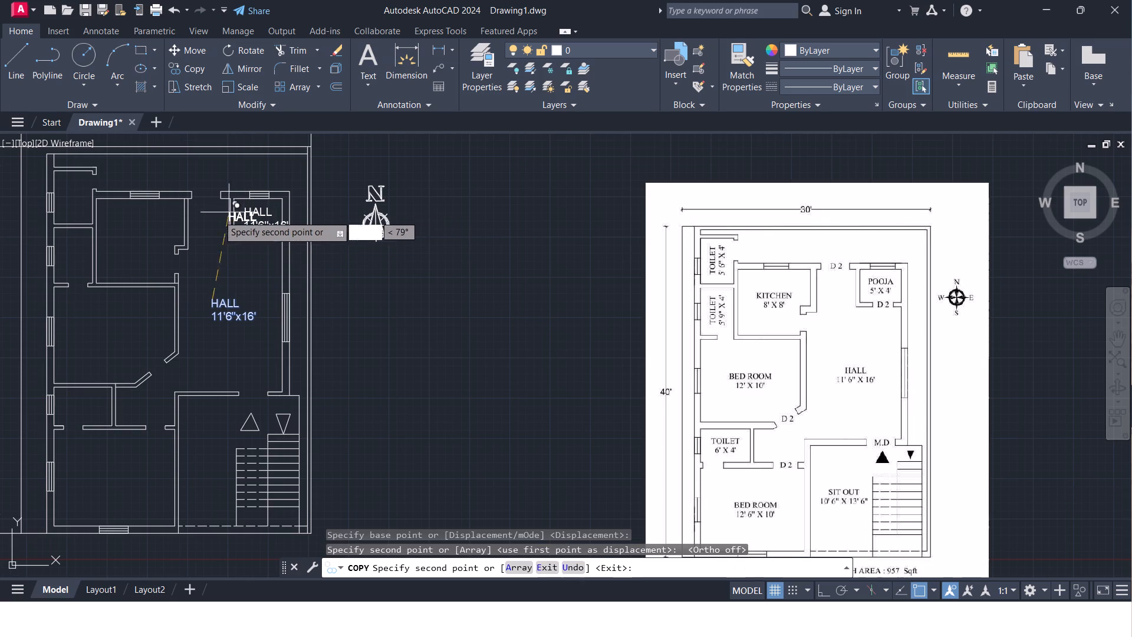
left_click(125, 228)
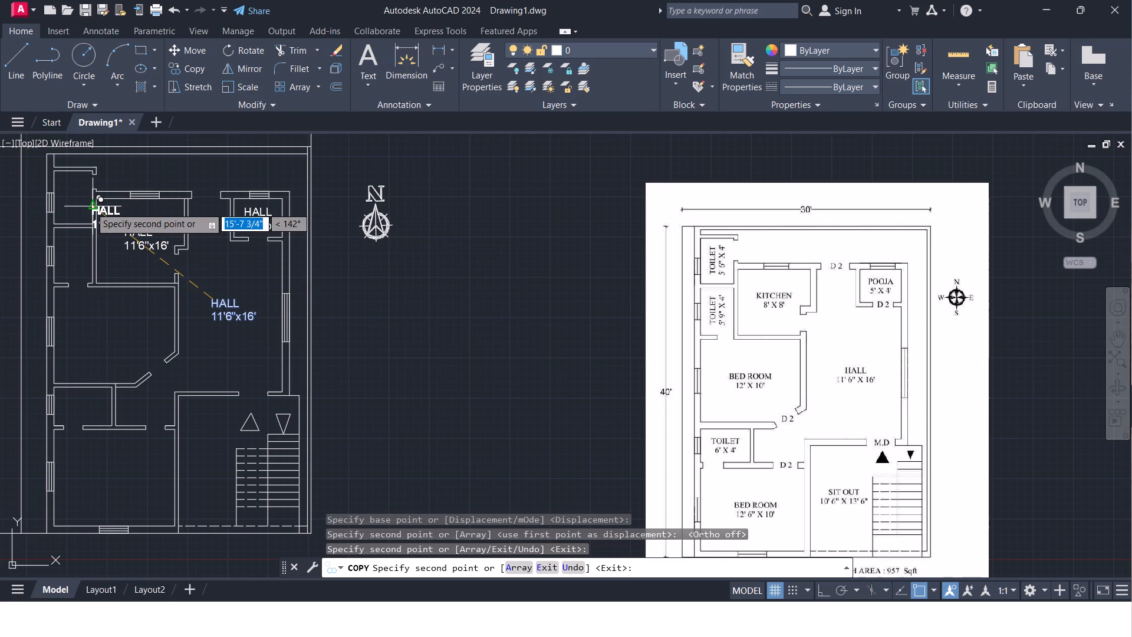
left_click(62, 189)
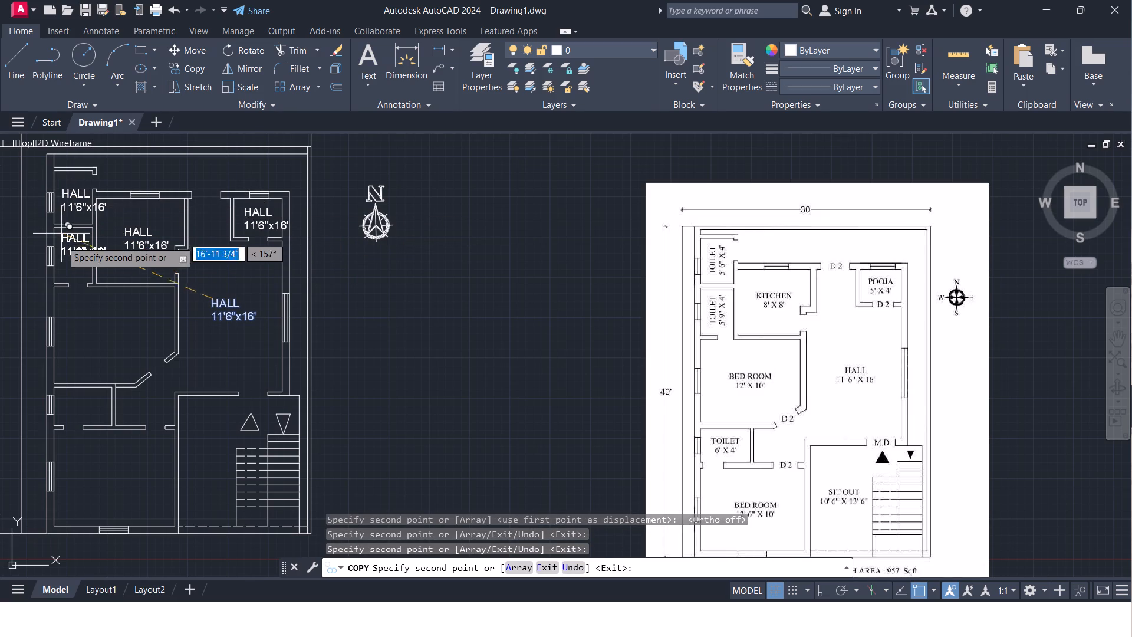
left_click(61, 245)
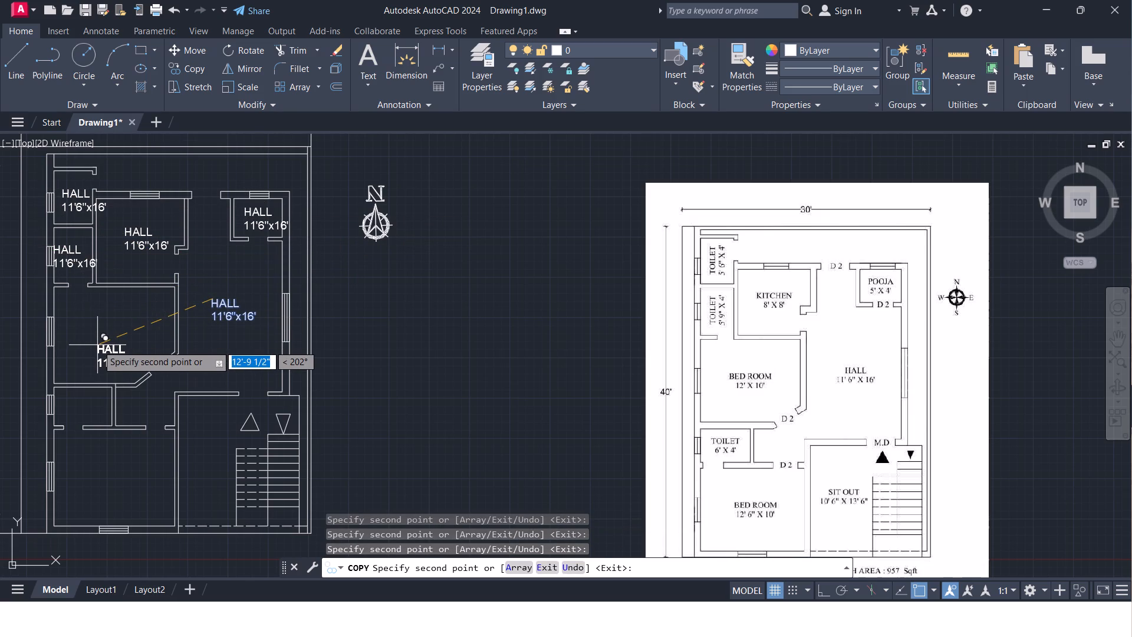
left_click(108, 316)
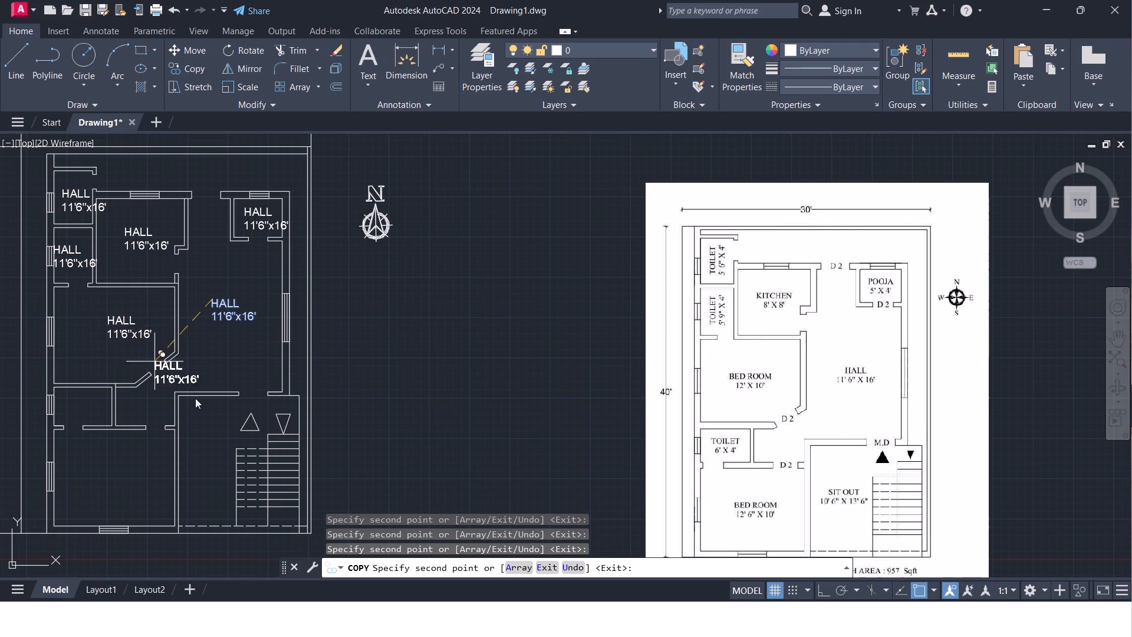
Continue copying the HALL label into the lower toilet, the lower bedroom and the sit-out beside the stairs.
middle_click_drag(200, 378, 193, 301)
scroll(200, 378, "down", 1)
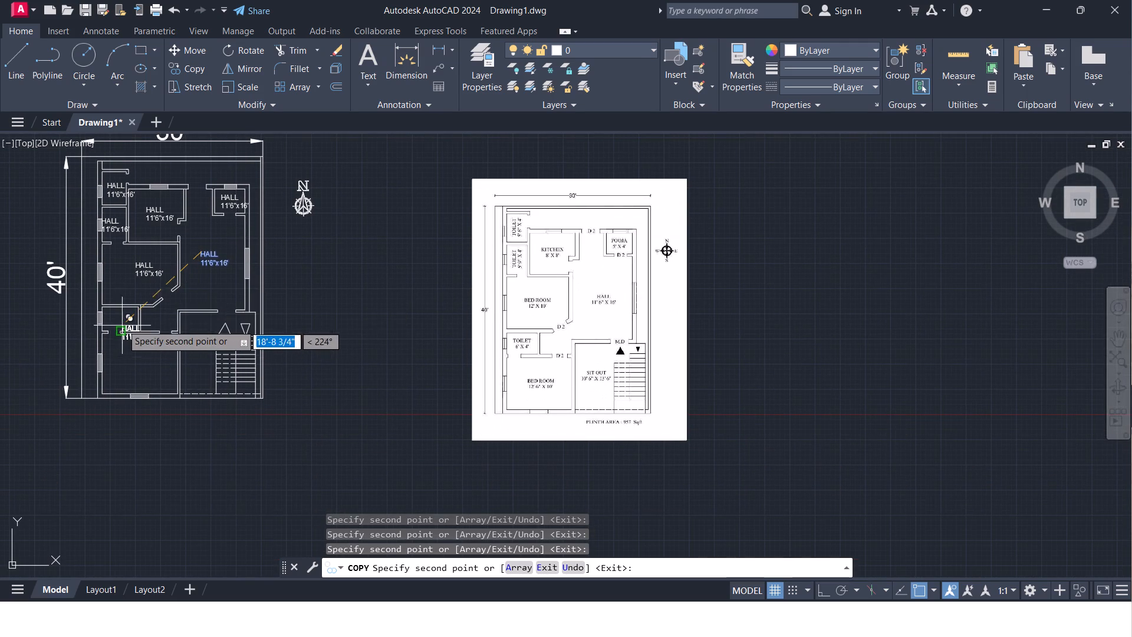
left_click(119, 314)
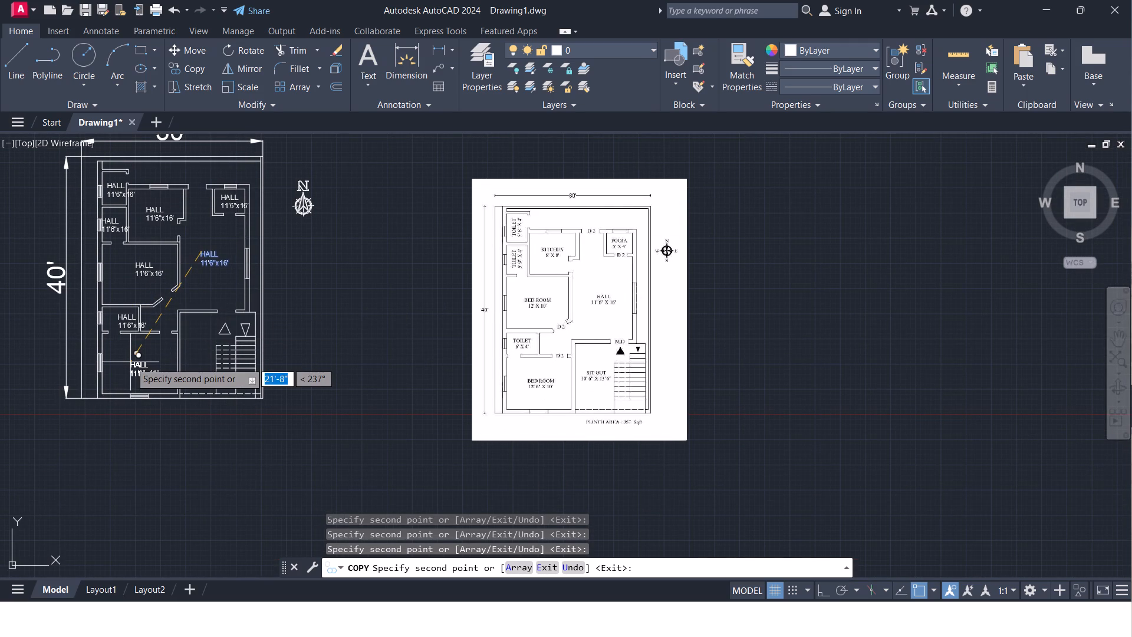
left_click(134, 356)
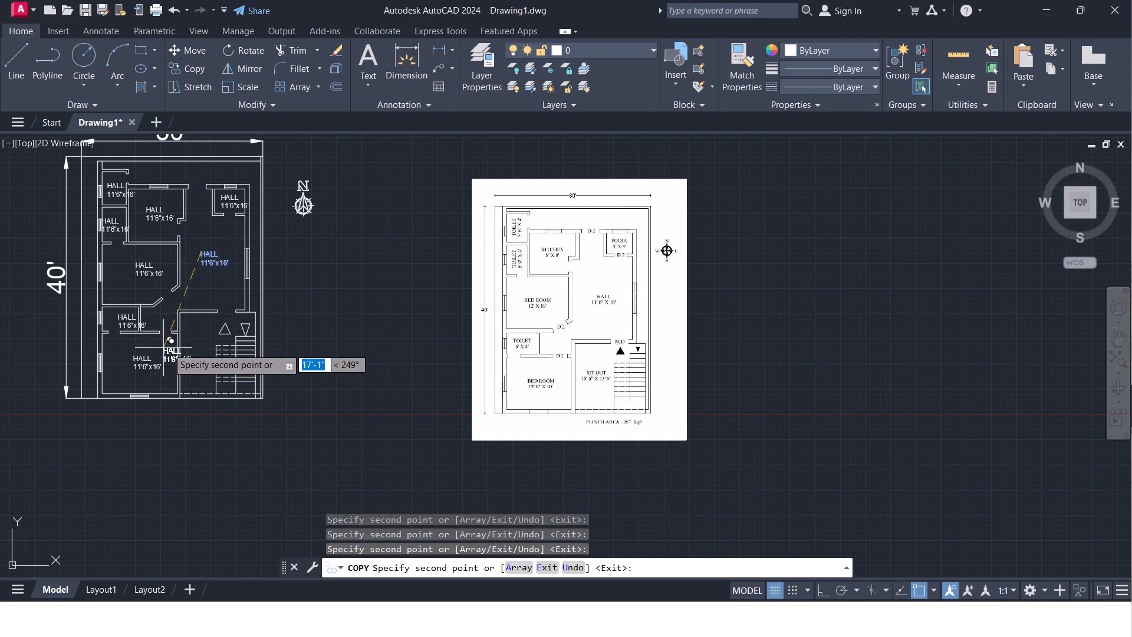
left_click(188, 353)
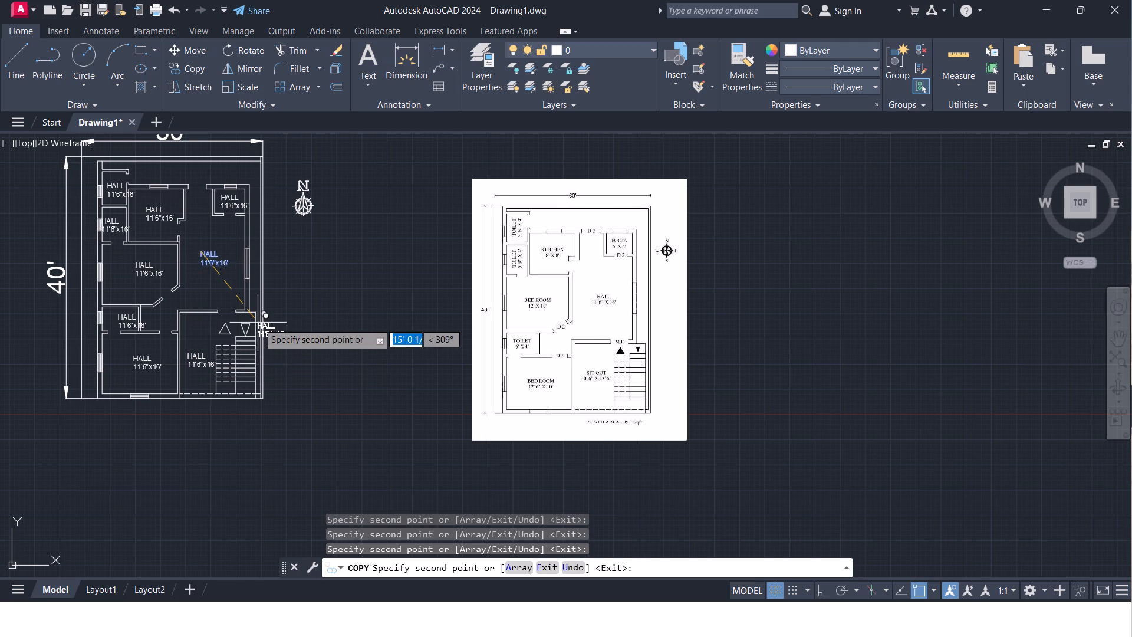
Place further copies of the HALL label at the main door, both bedroom doors and the opening between kitchen and pooja, and finish copying.
scroll(229, 325, "up", 3)
left_click(195, 253)
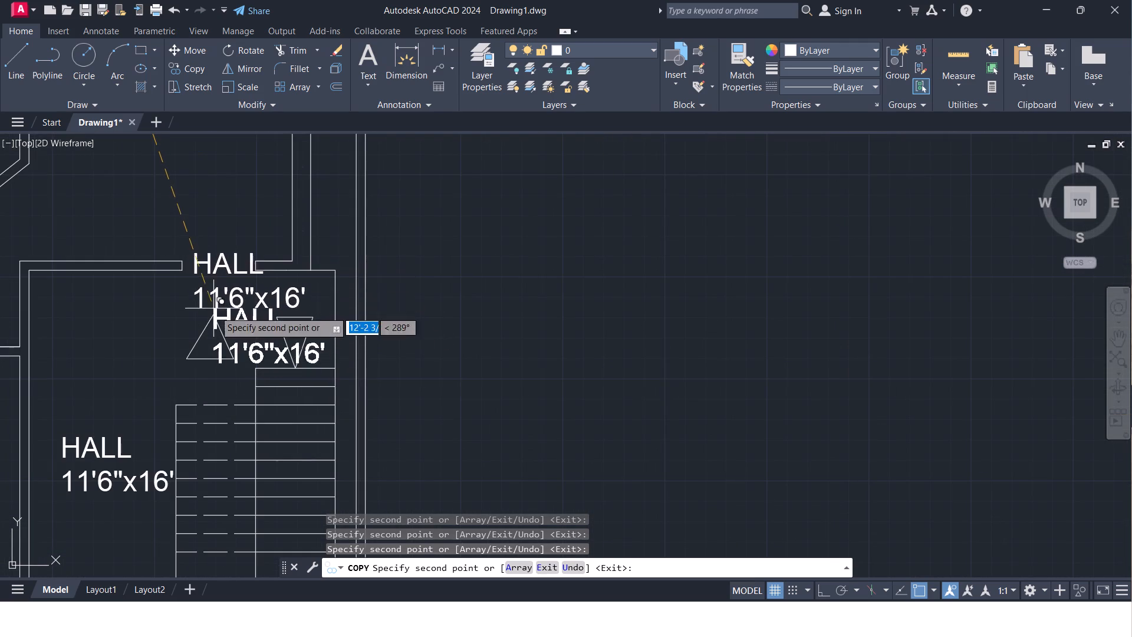
scroll(219, 324, "down", 2)
scroll(132, 349, "up", 1)
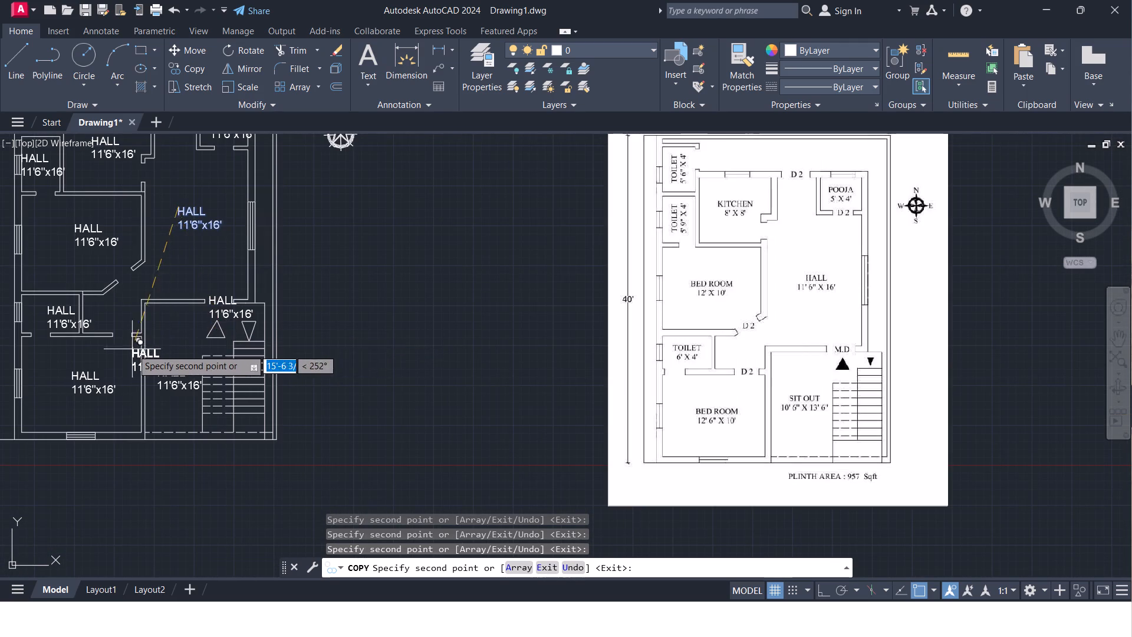
left_click(101, 314)
scroll(168, 339, "down", 1)
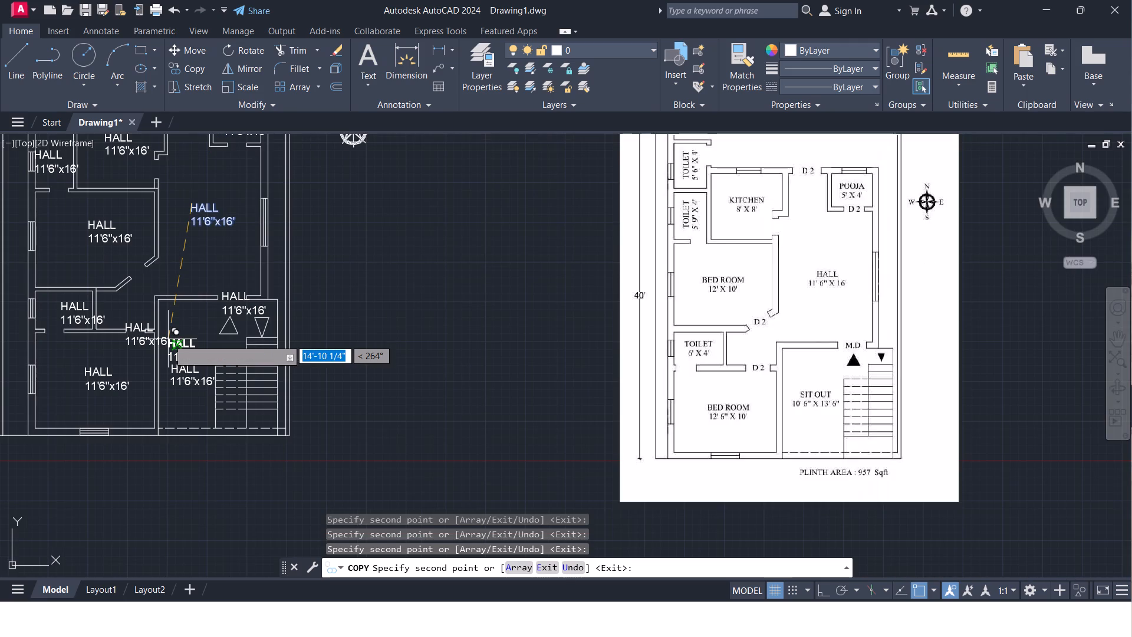
left_click(129, 262)
scroll(170, 275, "down", 1)
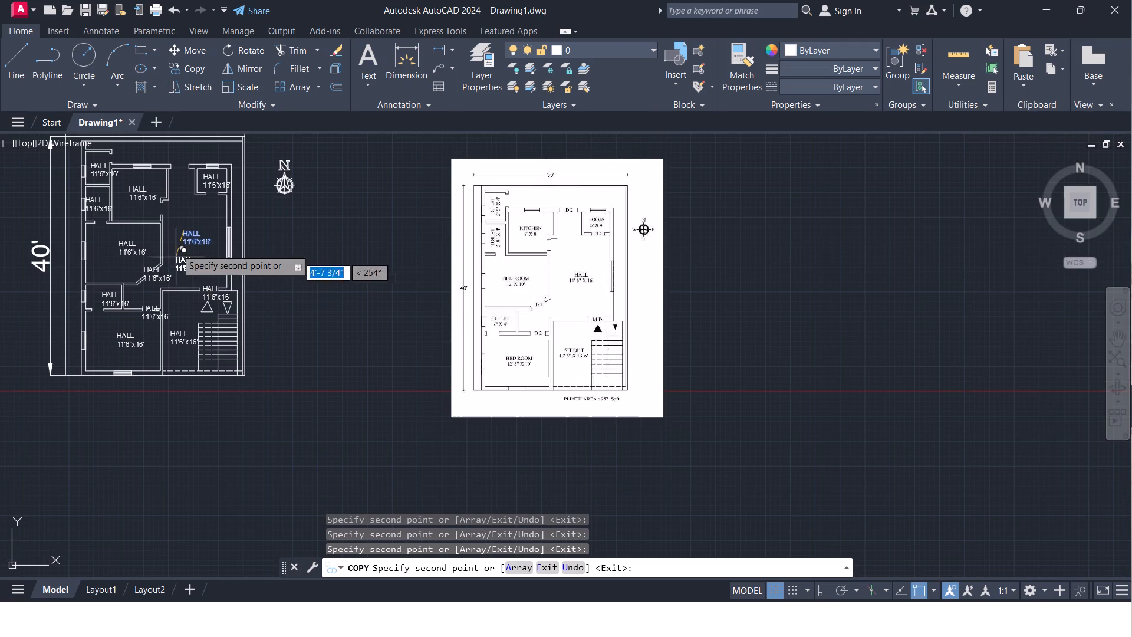
left_click(176, 159)
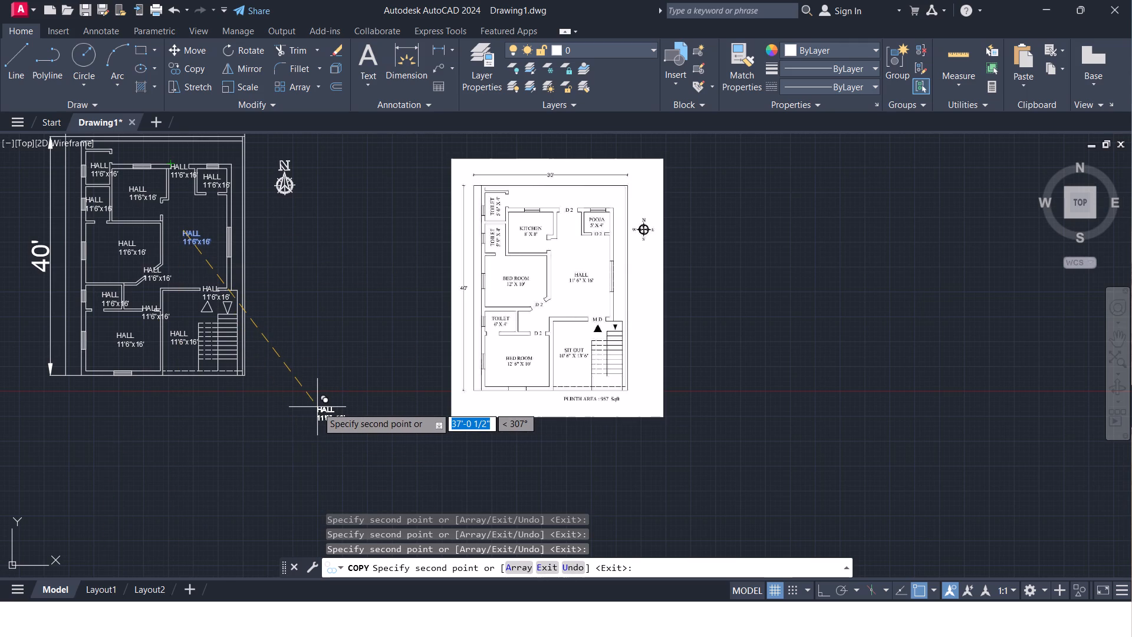
key("Escape")
scroll(218, 186, "up", 1)
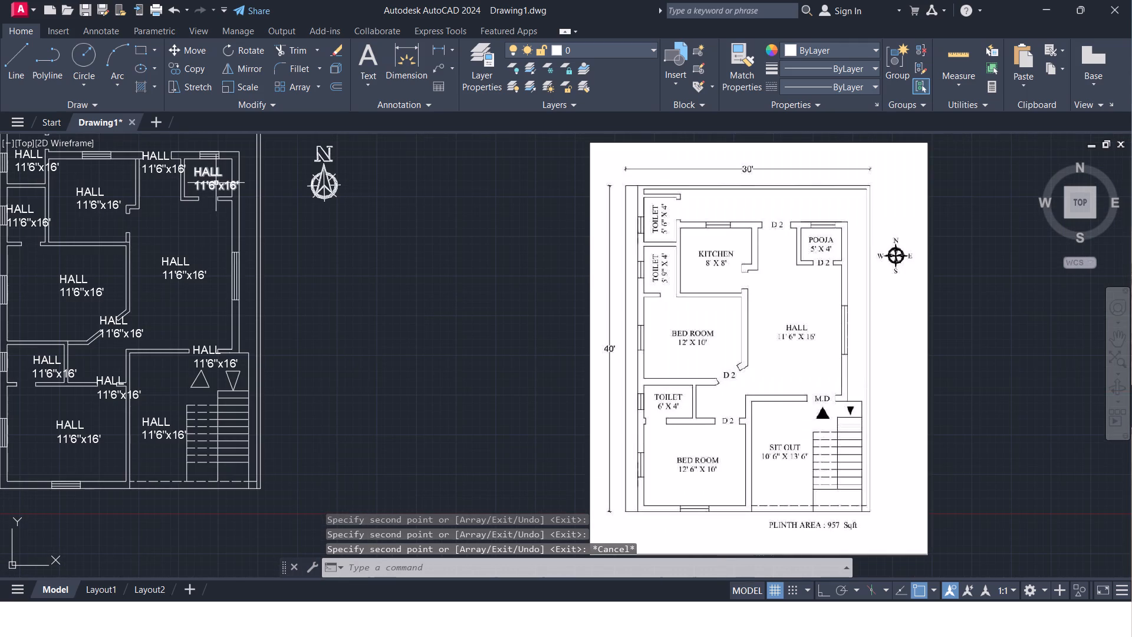
Replace the text of the HALL label in the pooja room with PUJA and 5'x4' on two lines.
left_click(209, 172)
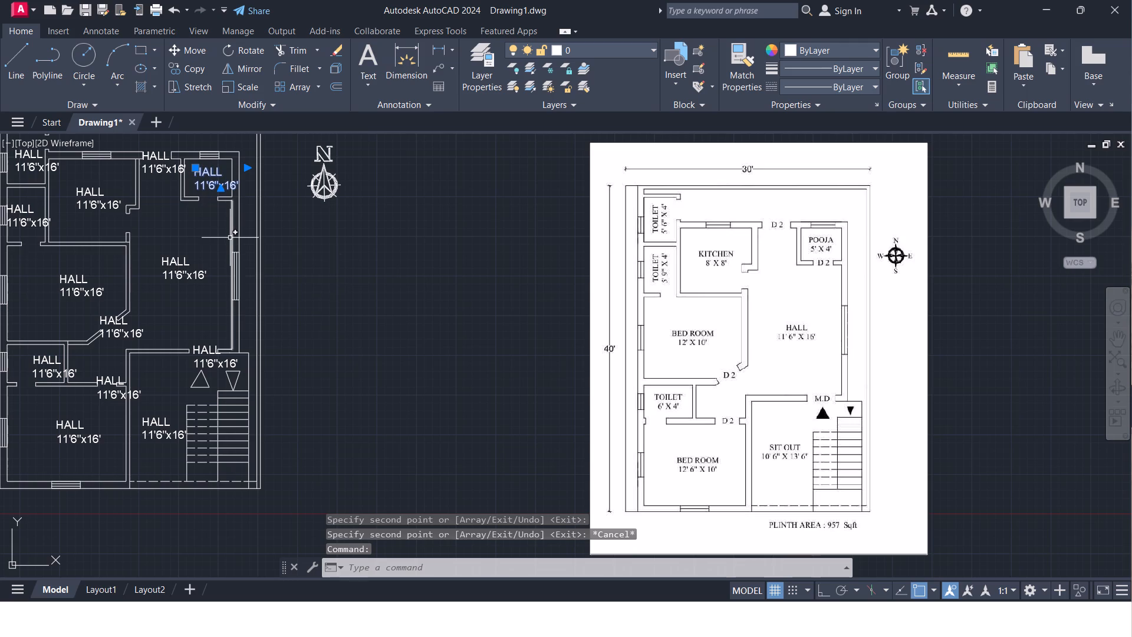
type("MTE")
key("Return")
left_click(239, 183)
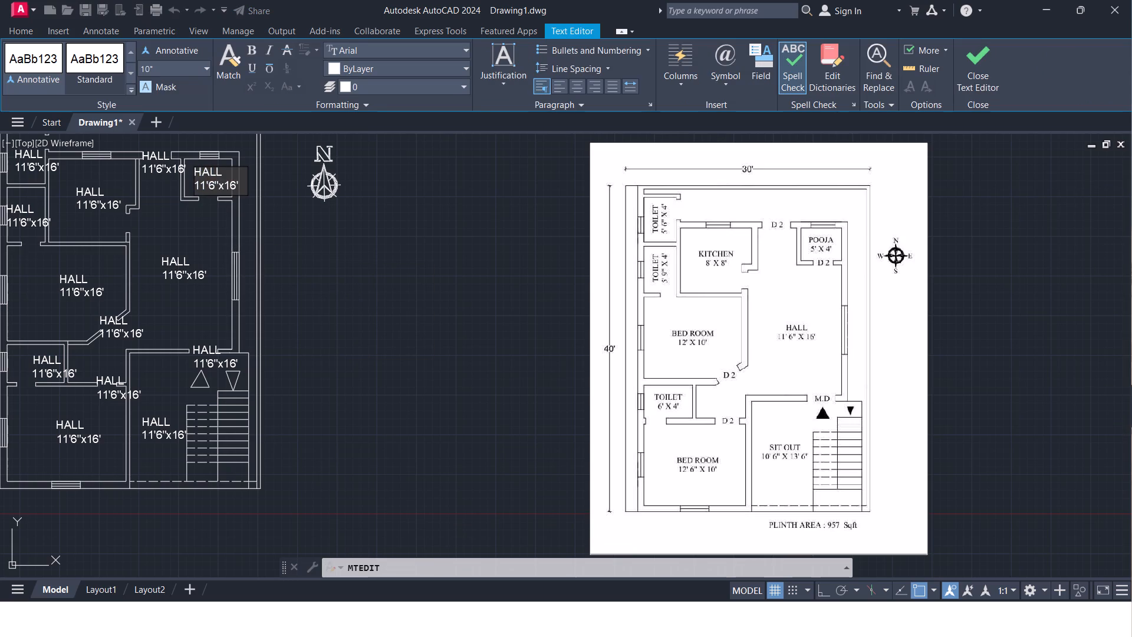
key("BackSpace")
key("BackSpace")
key("BackSpace")
key("BackSpace")
key("BackSpace")
key("BackSpace")
key("BackSpace")
key("BackSpace")
key("BackSpace")
key("BackSpace")
key("BackSpace")
key("BackSpace")
key("BackSpace")
key("BackSpace")
key("BackSpace")
key("BackSpace")
key("BackSpace")
key("BackSpace")
key("BackSpace")
key("BackSpace")
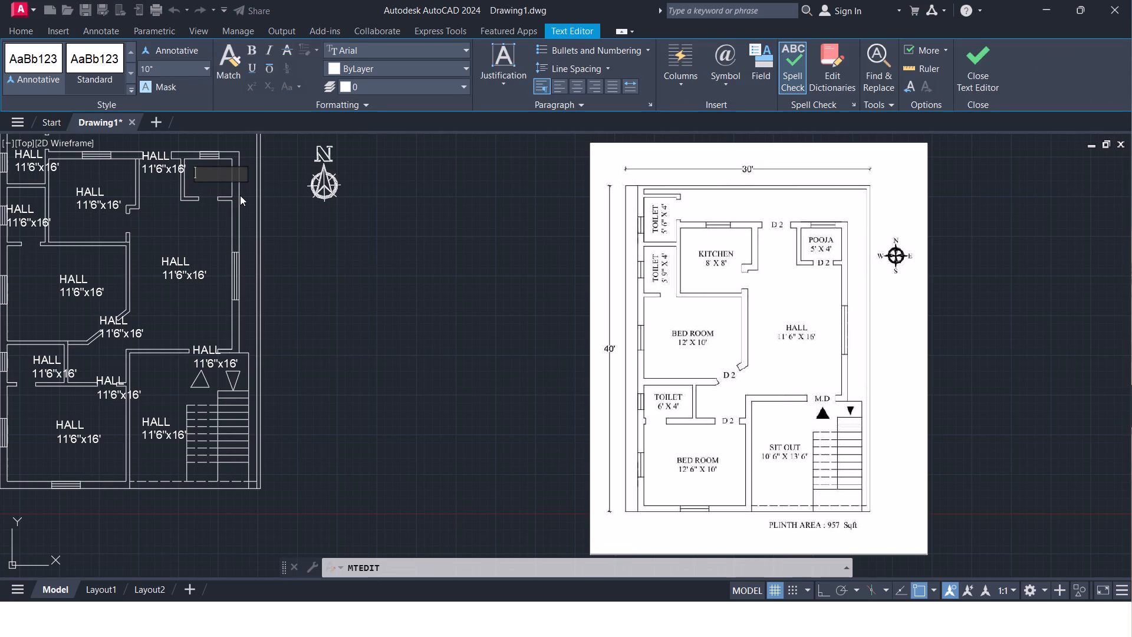
type("PUJA")
key("Return")
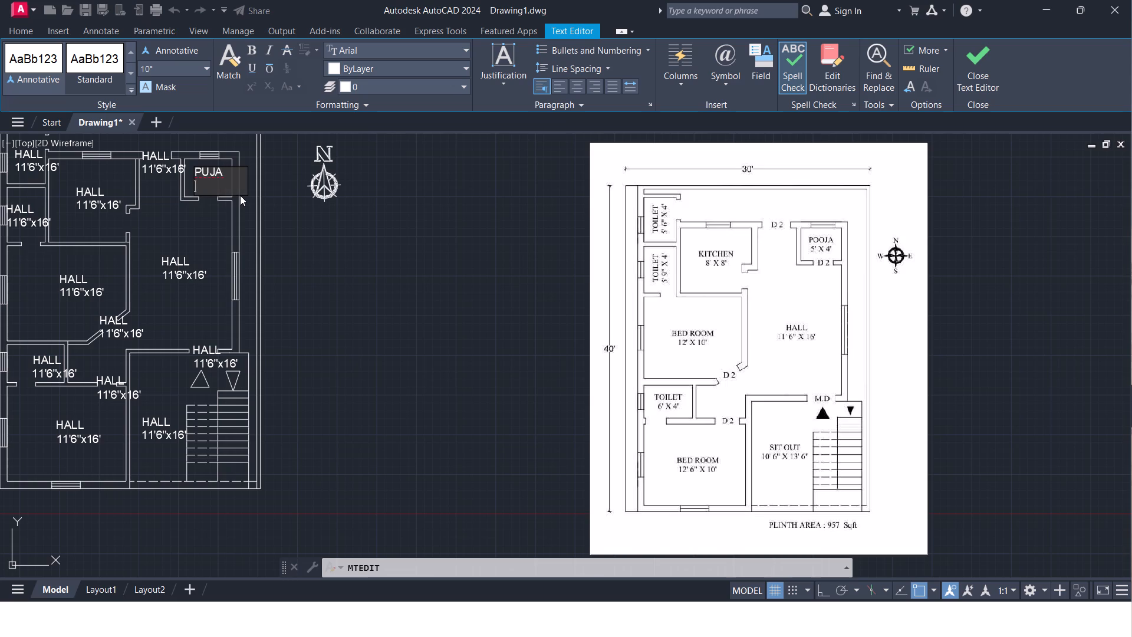
type("5'")
key("shift+x")
type("4'")
key("Return")
key("BackSpace")
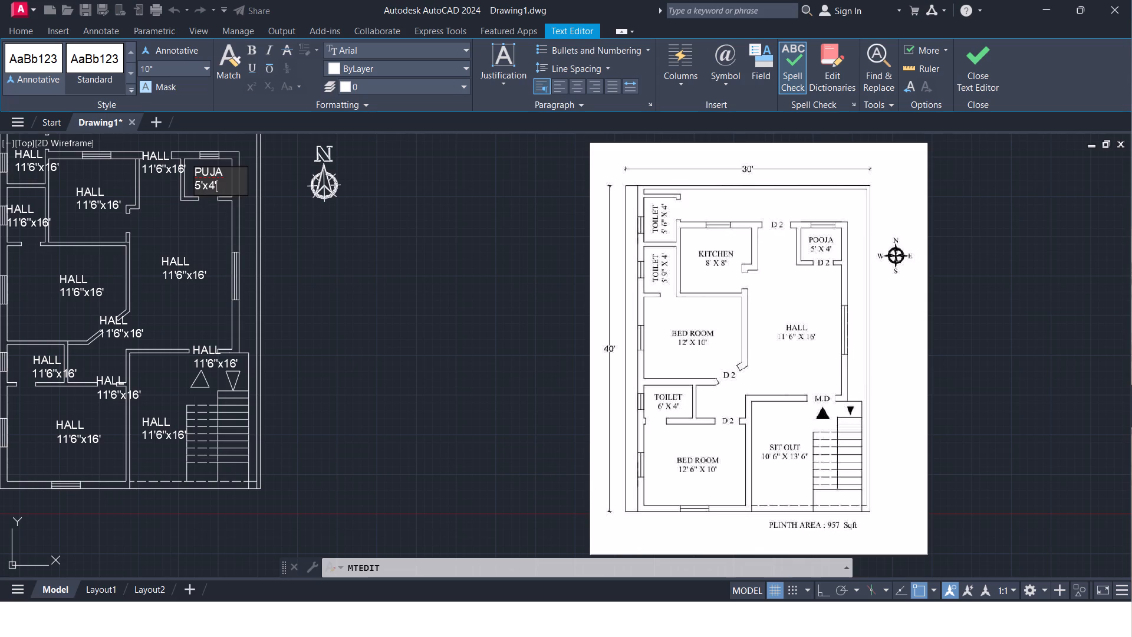
left_click(210, 166)
Correct the spelling of the room name in the PUJA label to POOJA.
left_click(209, 170)
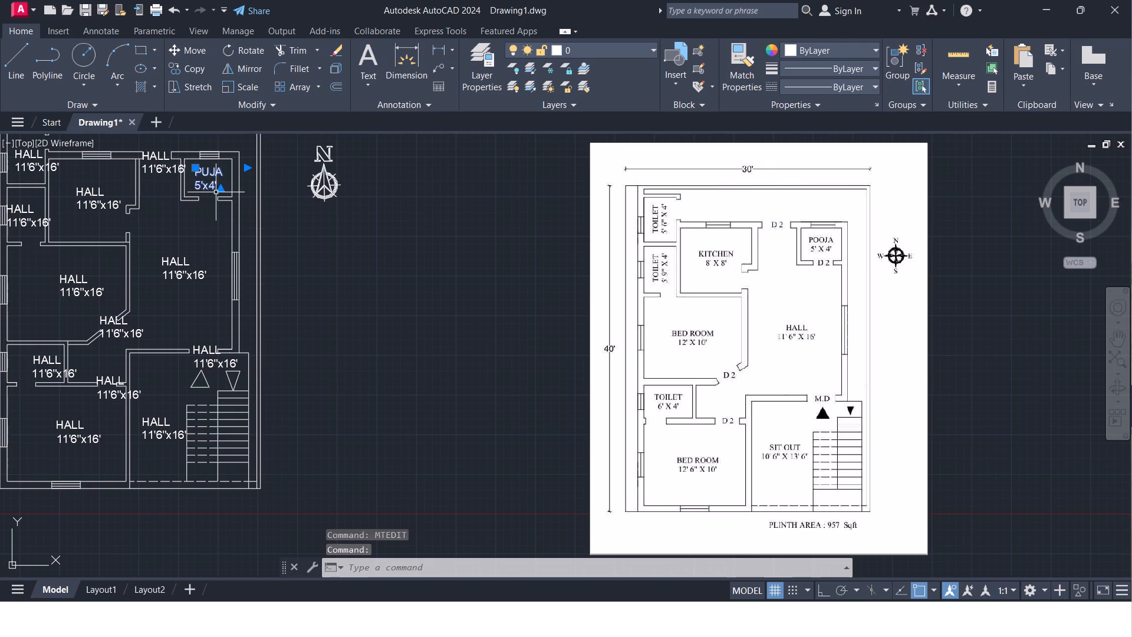
type("MTE")
key("Return")
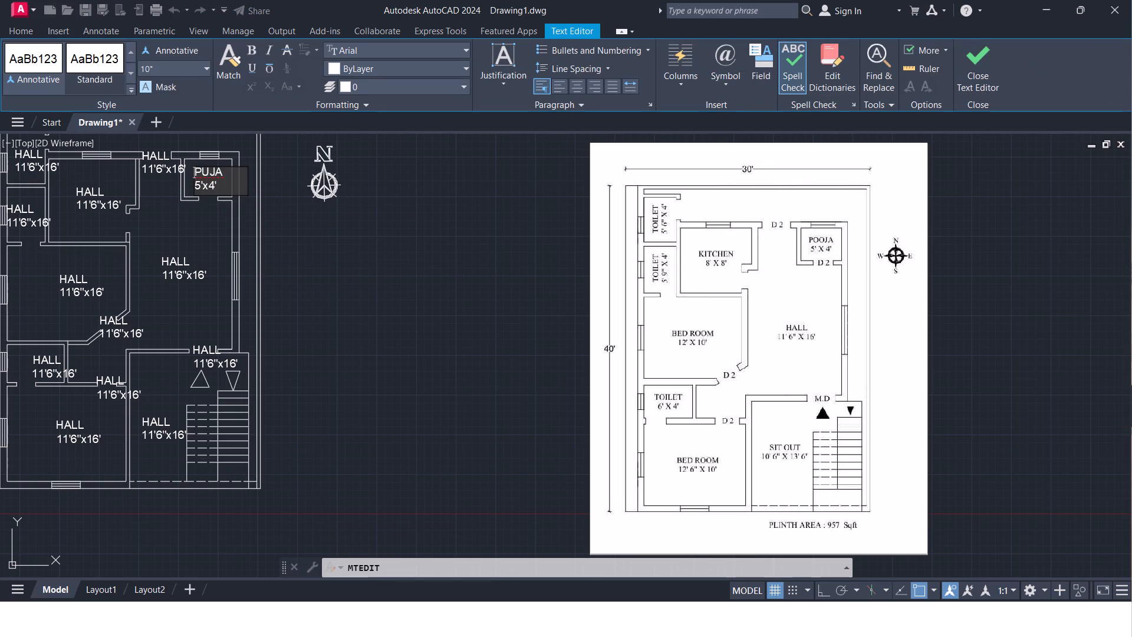
left_click(208, 168)
key("BackSpace")
type("OO")
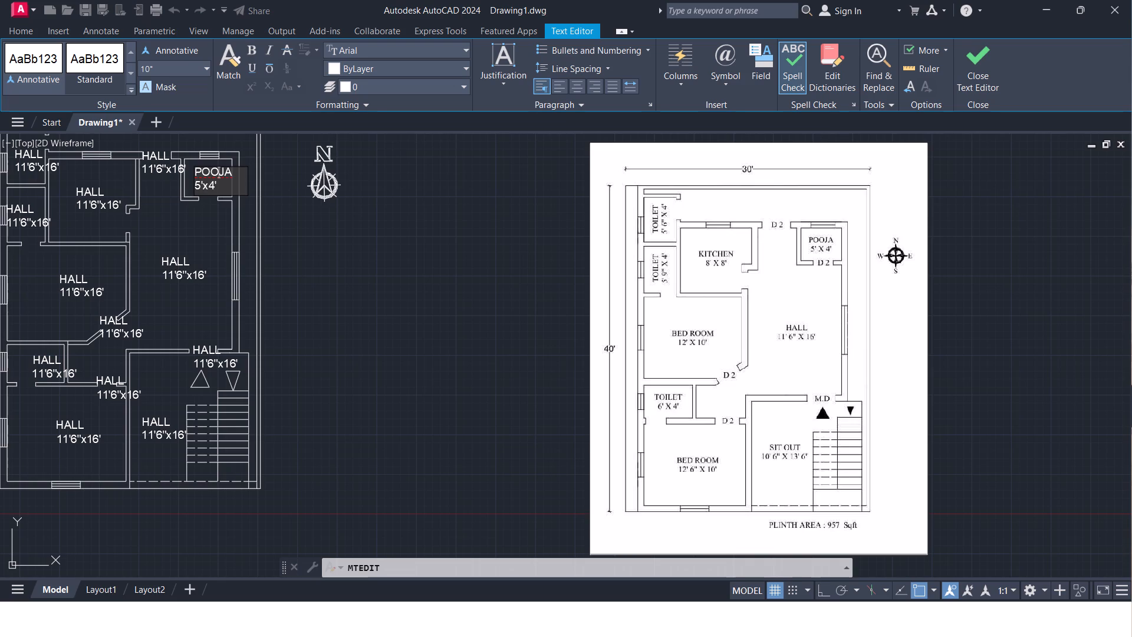
left_click(219, 202)
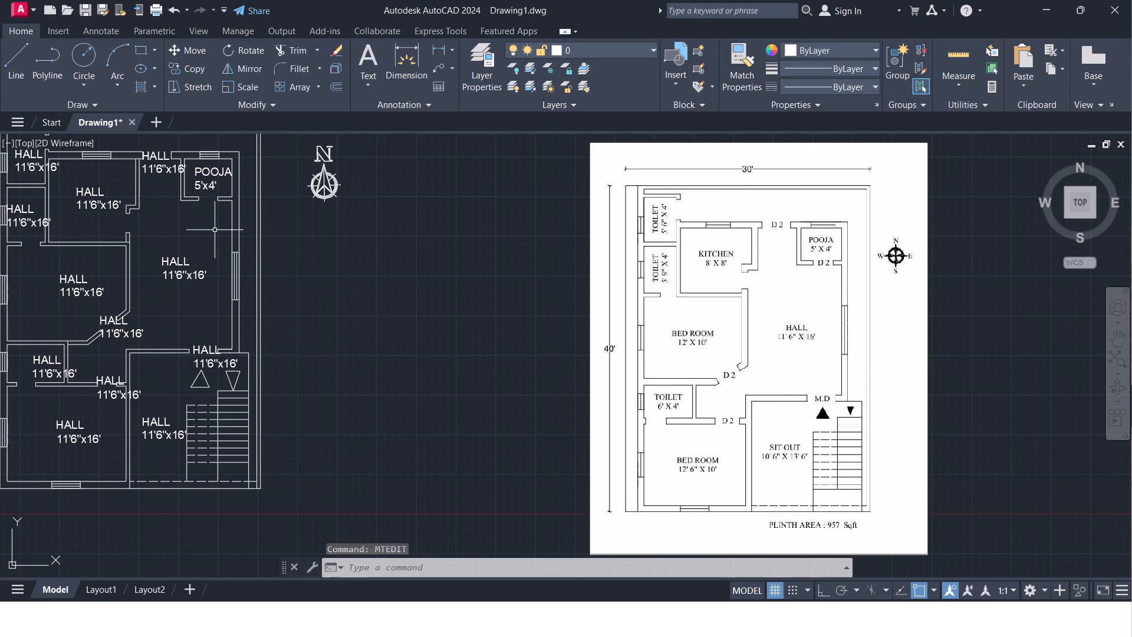
Replace the HALL label at the opening between the kitchen and pooja room with the door tag D2.
left_click(163, 156)
type("MT")
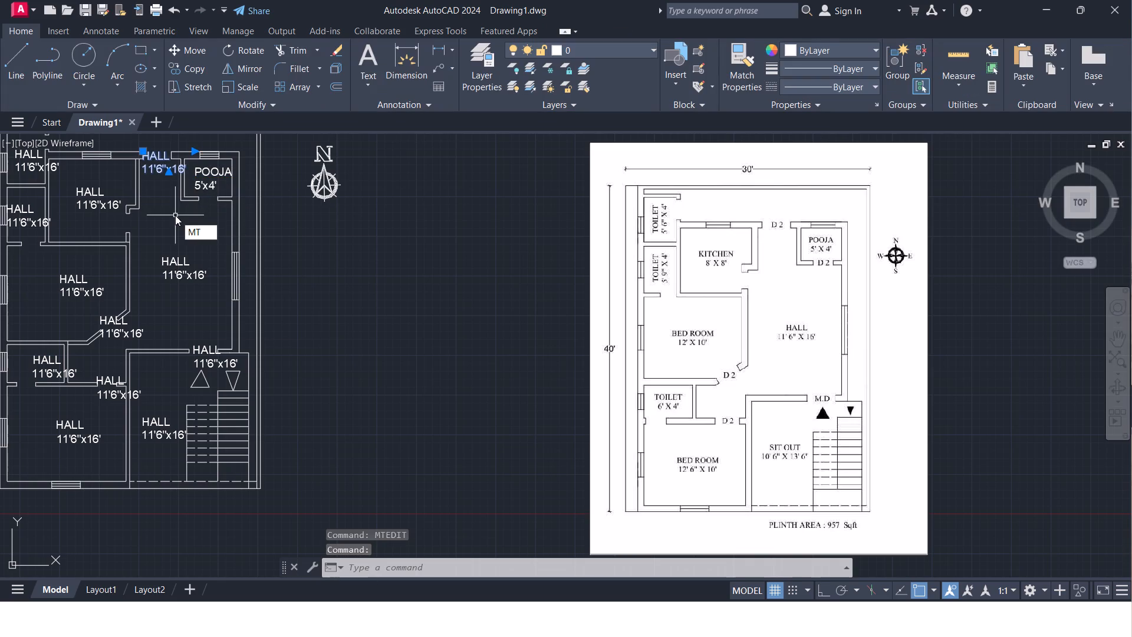
key("e")
key("Return")
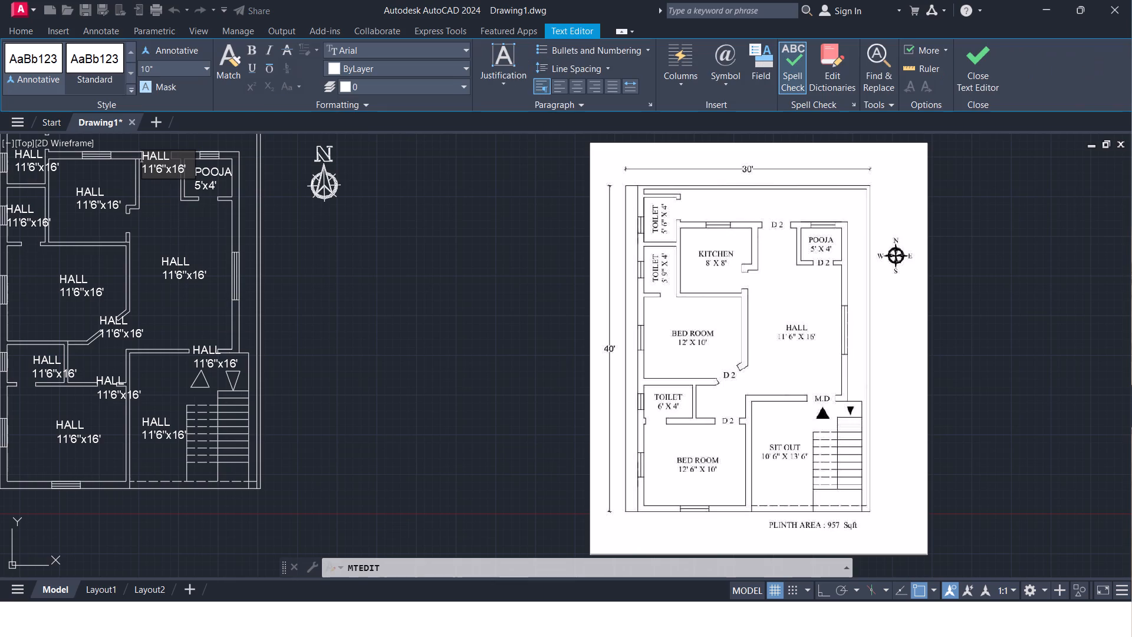
left_click_drag(186, 168, 150, 153)
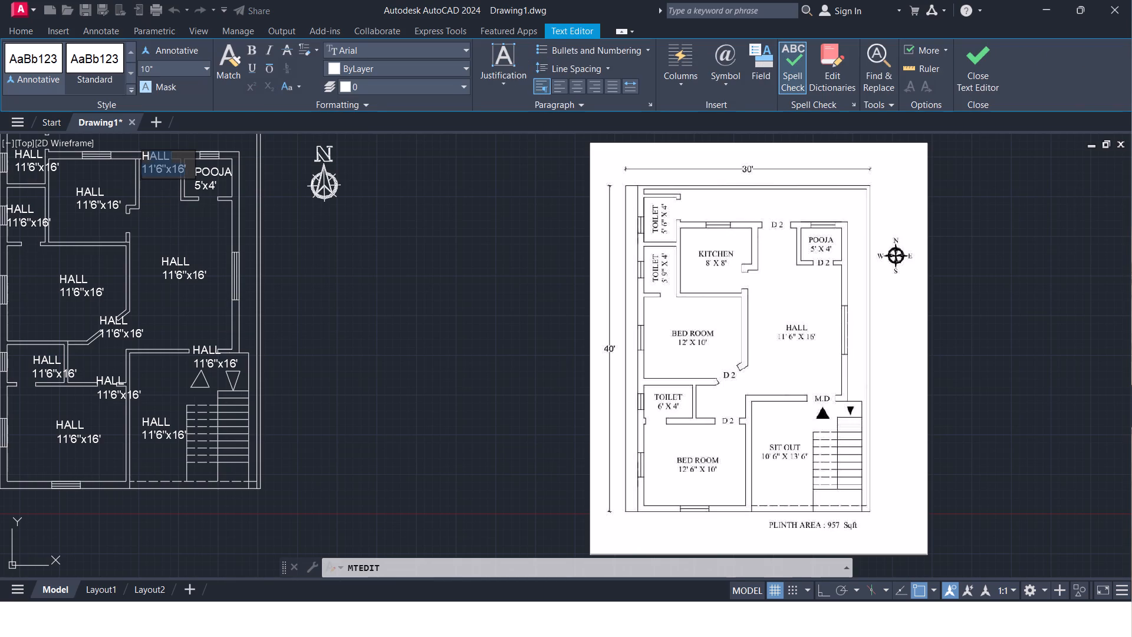
left_click_drag(189, 169, 142, 155)
key("BackSpace")
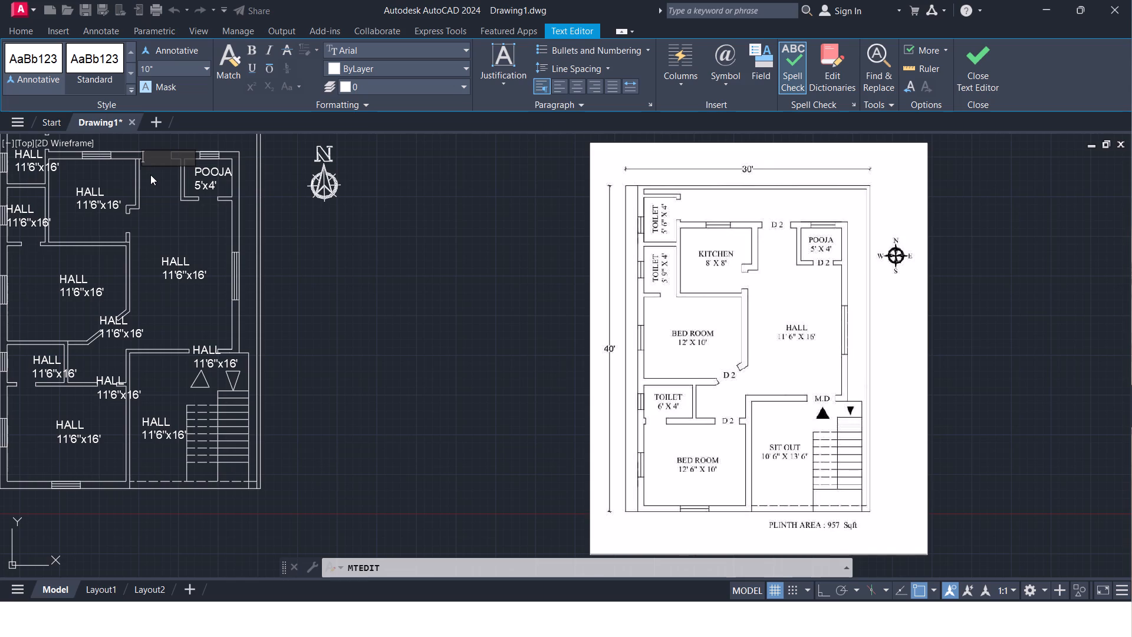
type("D2")
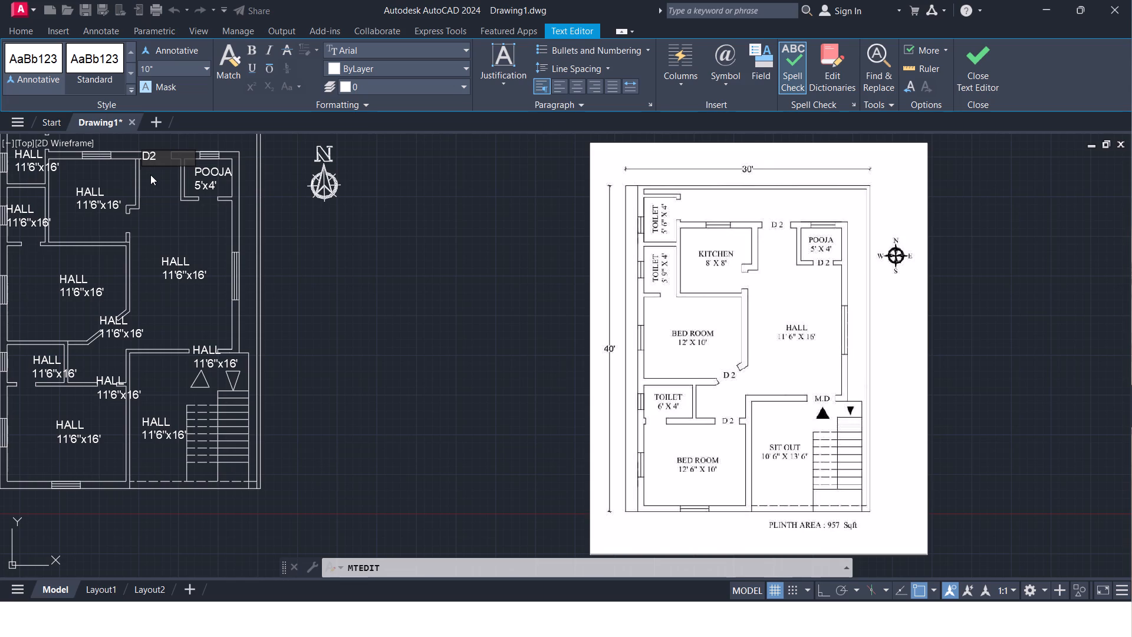
double_click(153, 172)
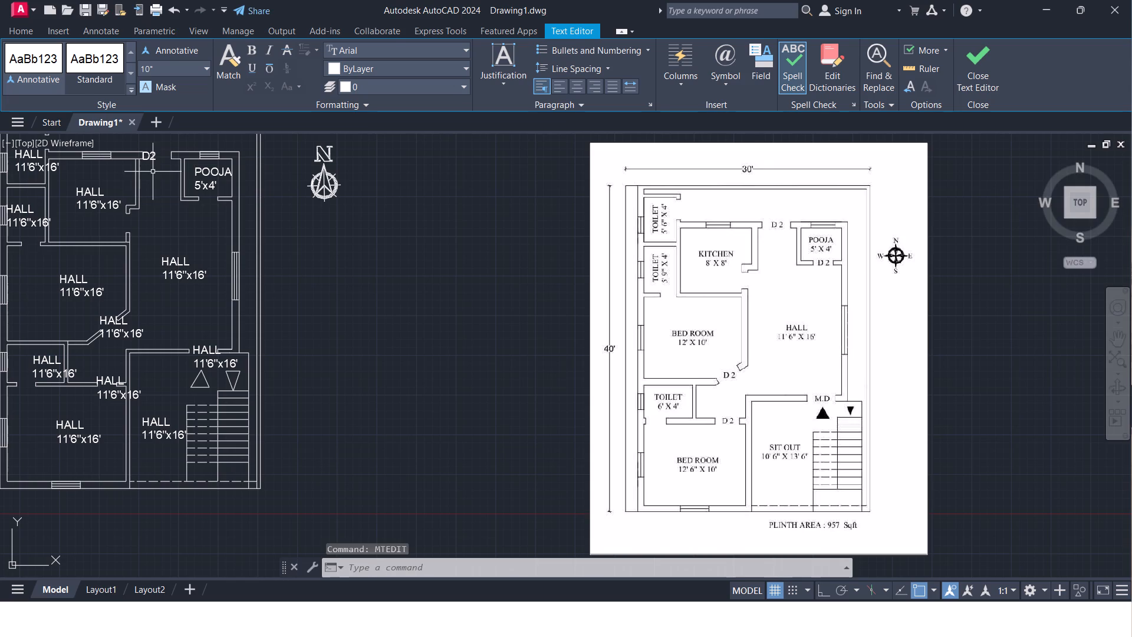
Move the D2 tag so it sits in the middle of the opening between the kitchen and pooja room.
left_click(150, 155)
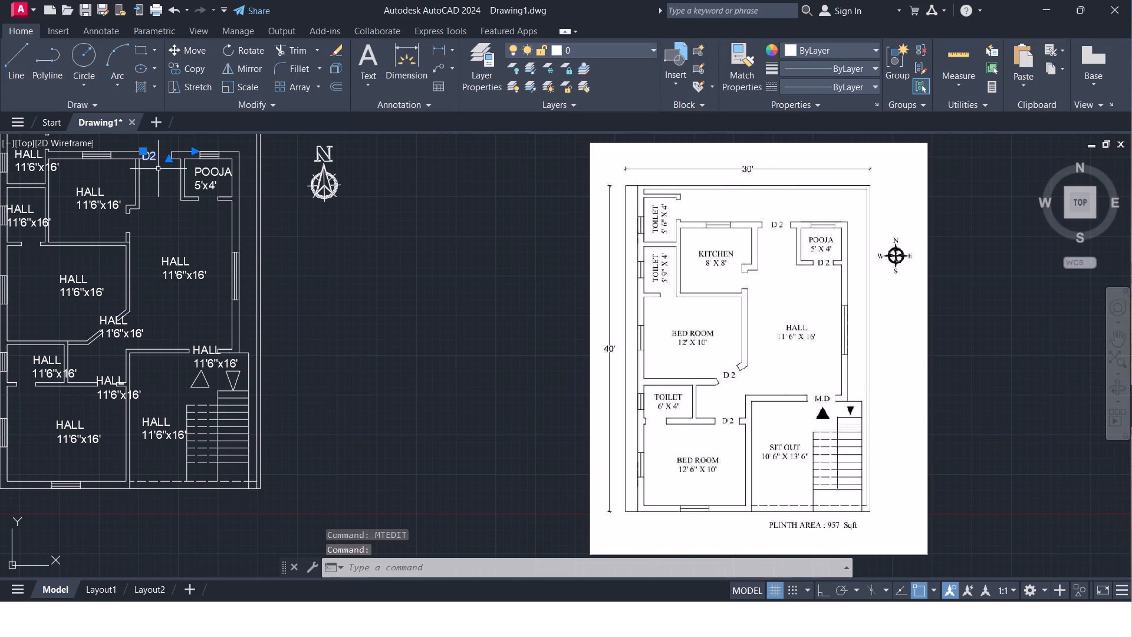
key("m")
key("Return")
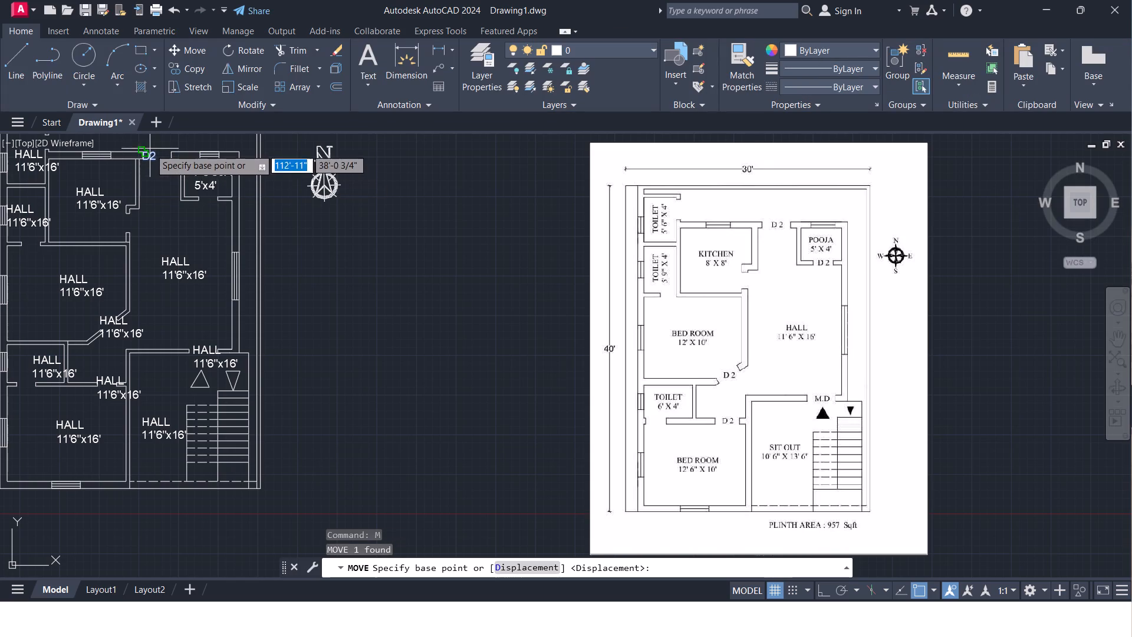
left_click(150, 156)
left_click(158, 150)
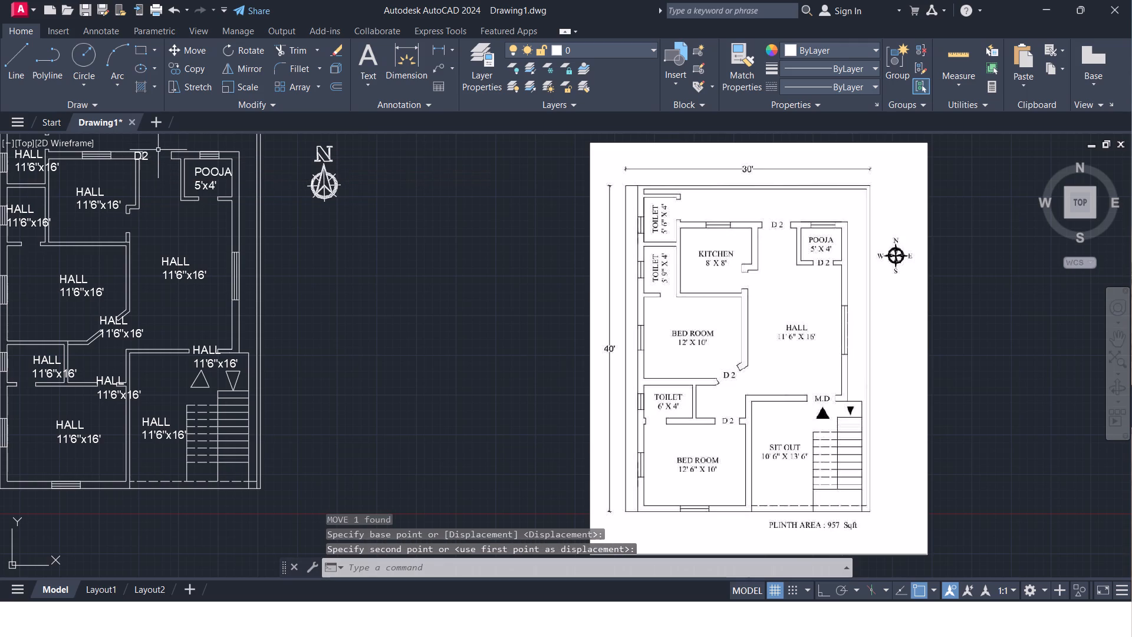
left_click(139, 156)
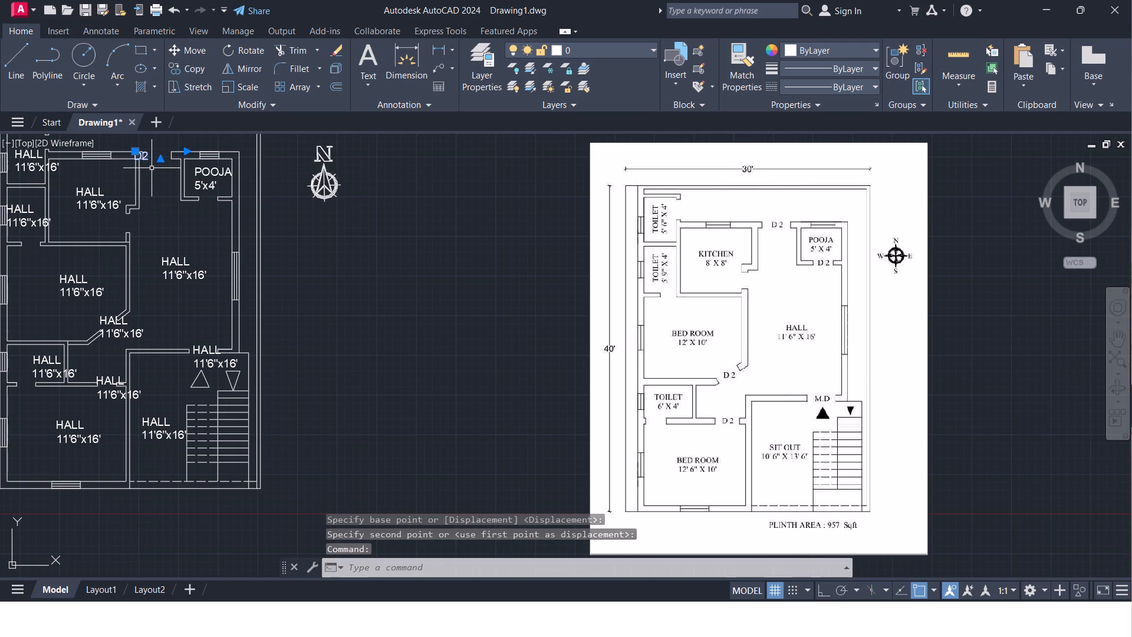
key("m")
key("Return")
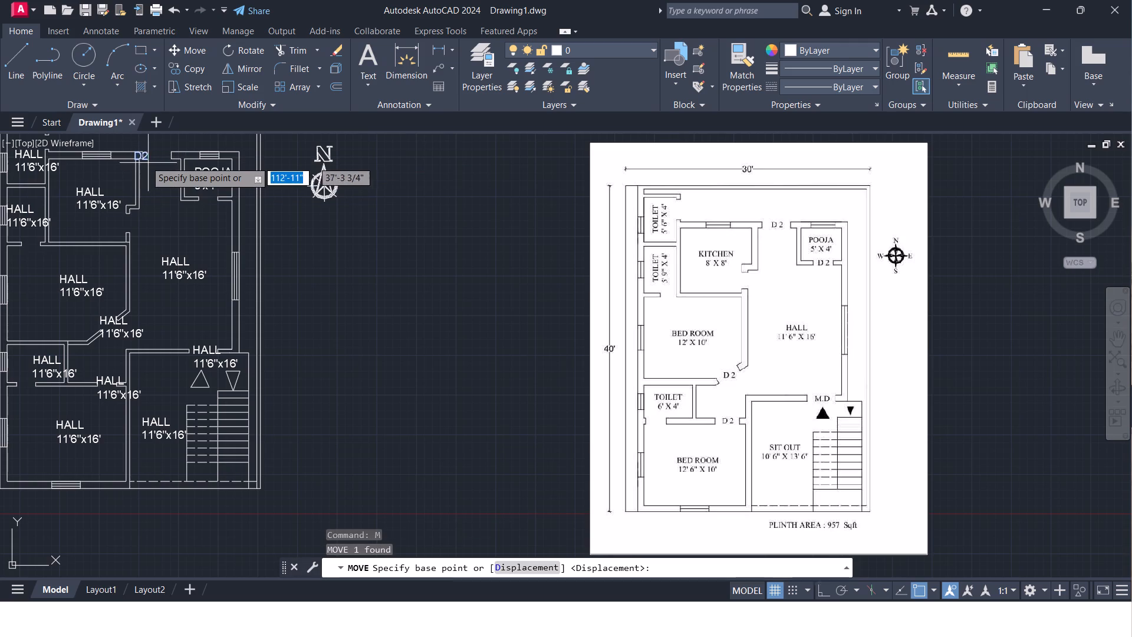
left_click(141, 155)
left_click(159, 157)
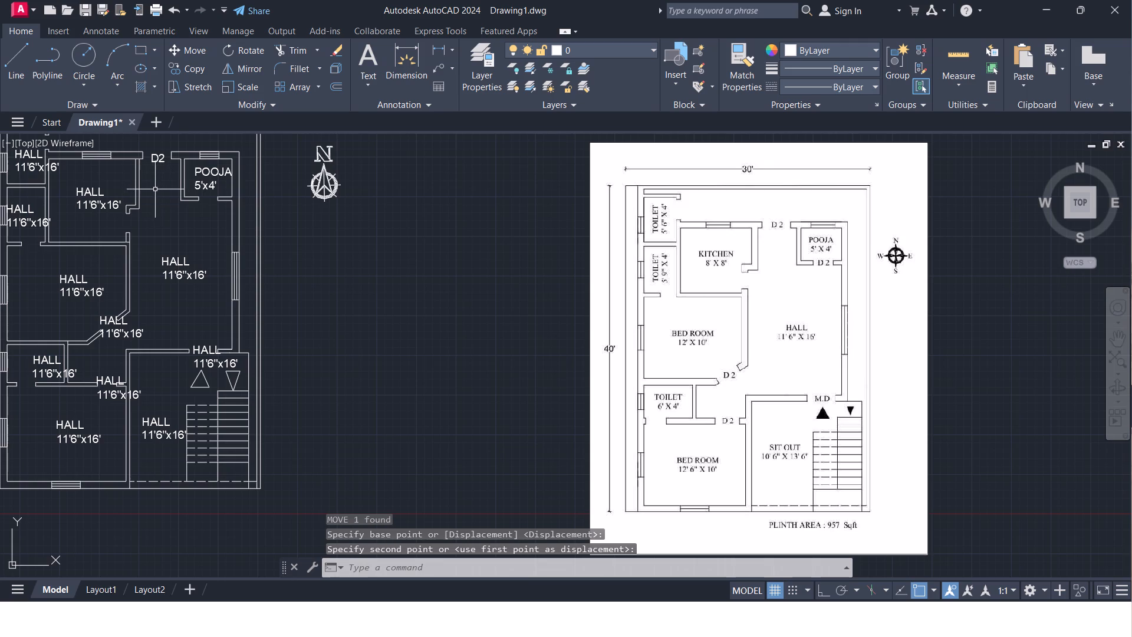
Replace the text of the HALL label in the kitchen with KITCHEN and 8'x8' on two lines.
left_click(93, 198)
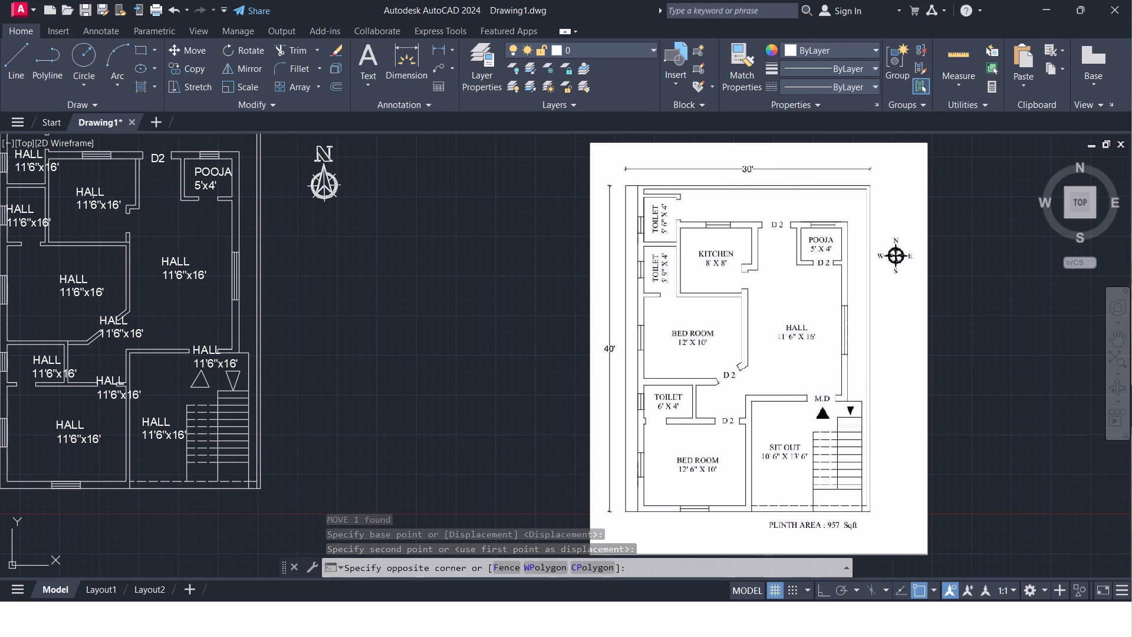
key("Escape")
left_click(110, 219)
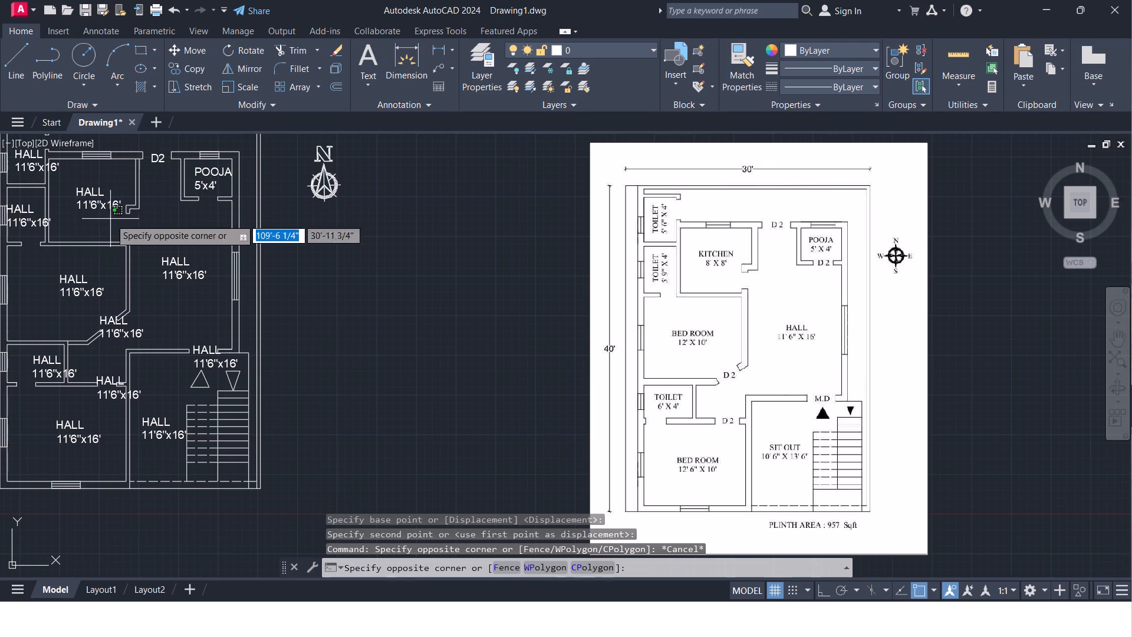
left_click(84, 188)
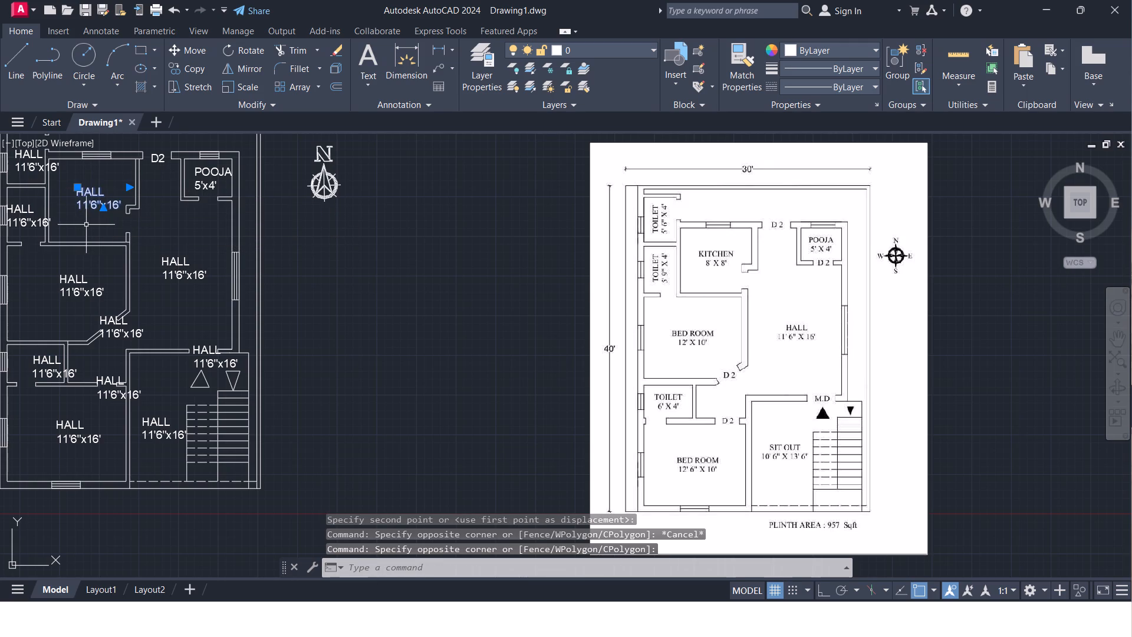
type("MTE")
key("Return")
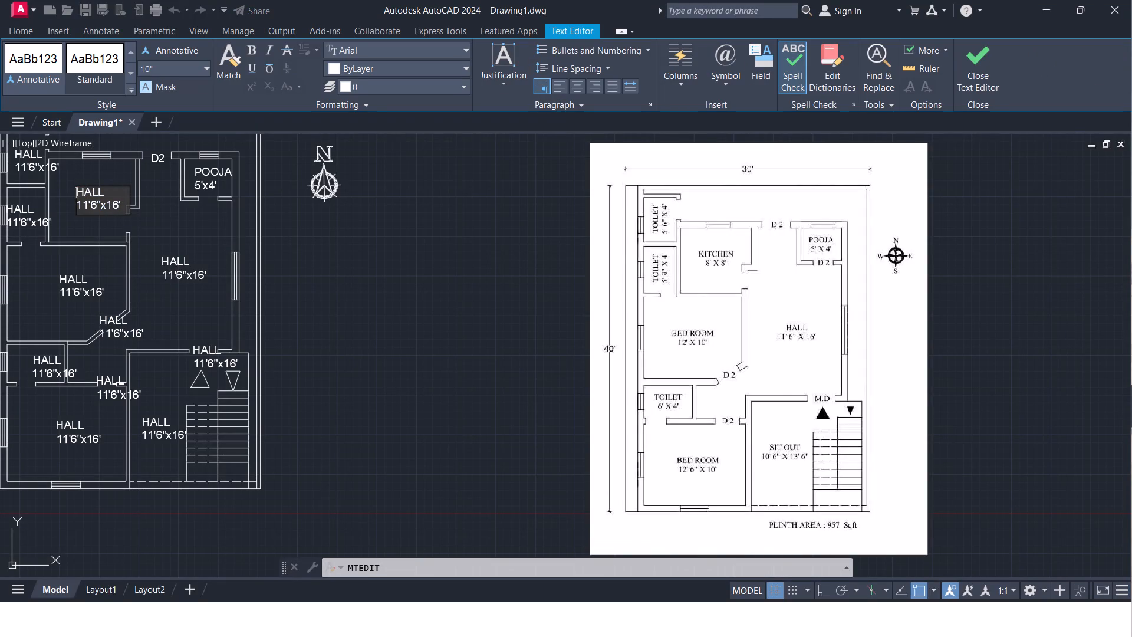
left_click_drag(123, 201, 76, 188)
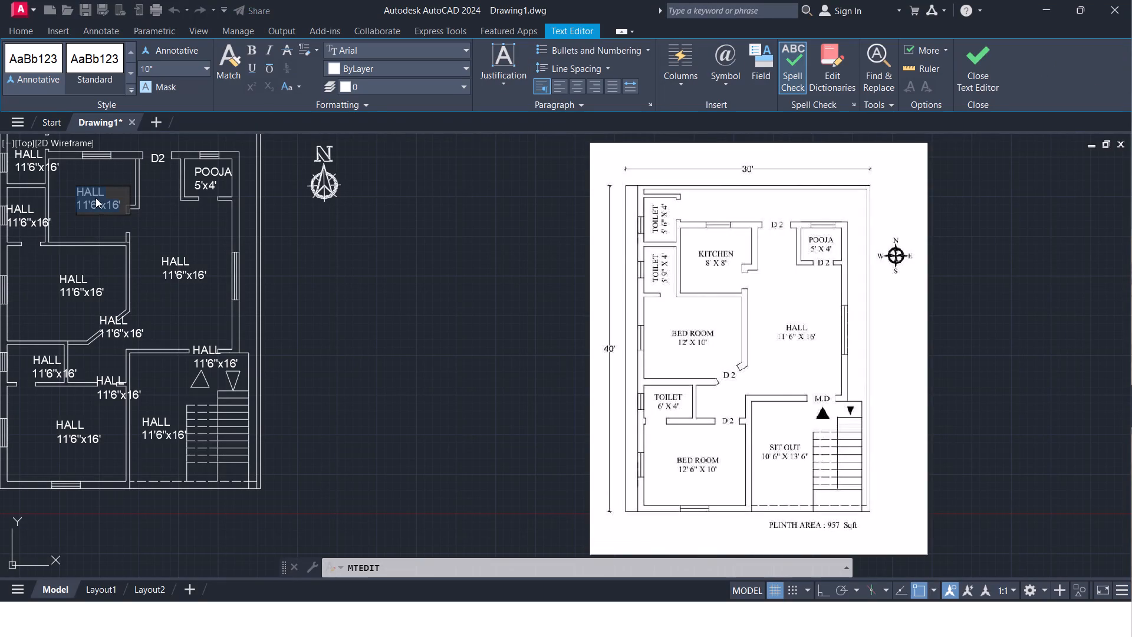
key("BackSpace")
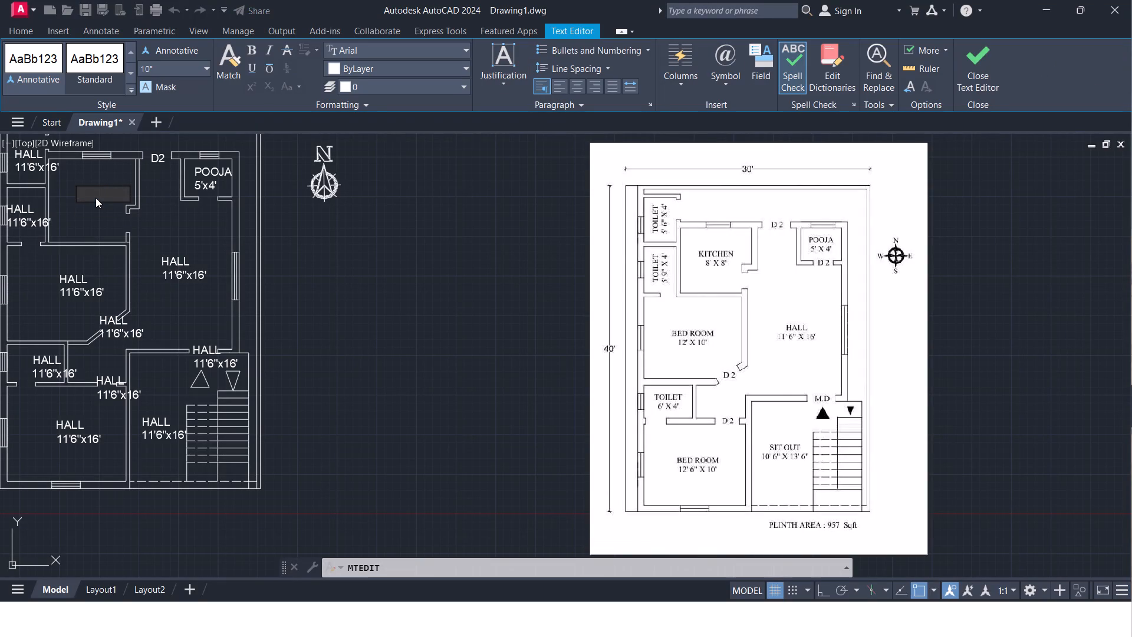
type("KITCHEN")
key("BackSpace")
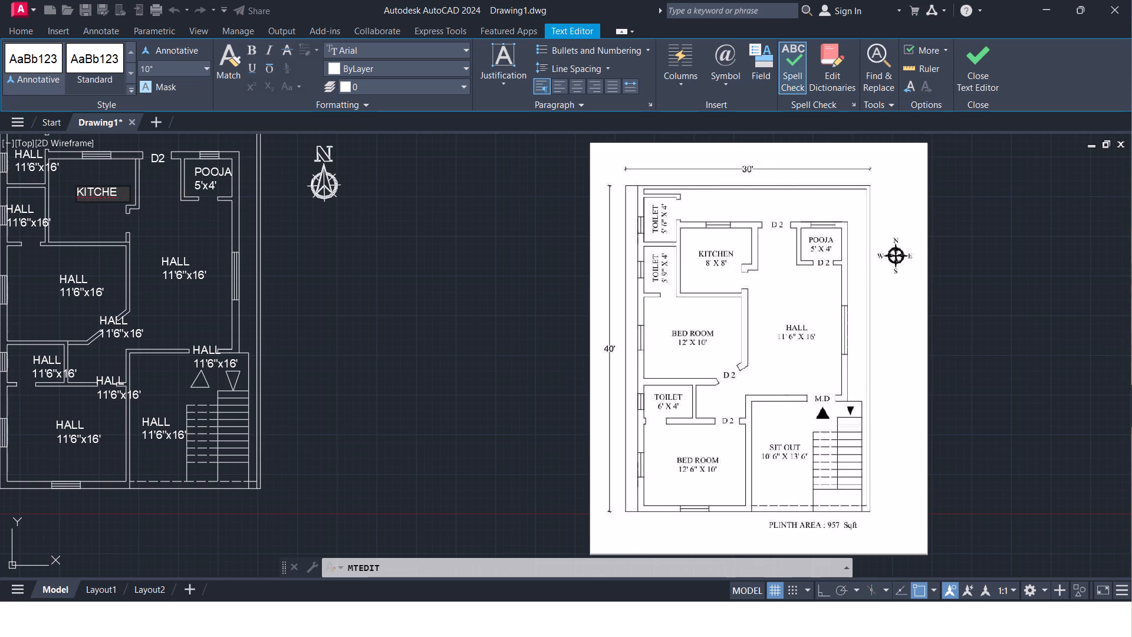
key("n")
key("Return")
key("8")
key("apostrophe")
key("shift+x")
type("8'")
left_click(87, 234)
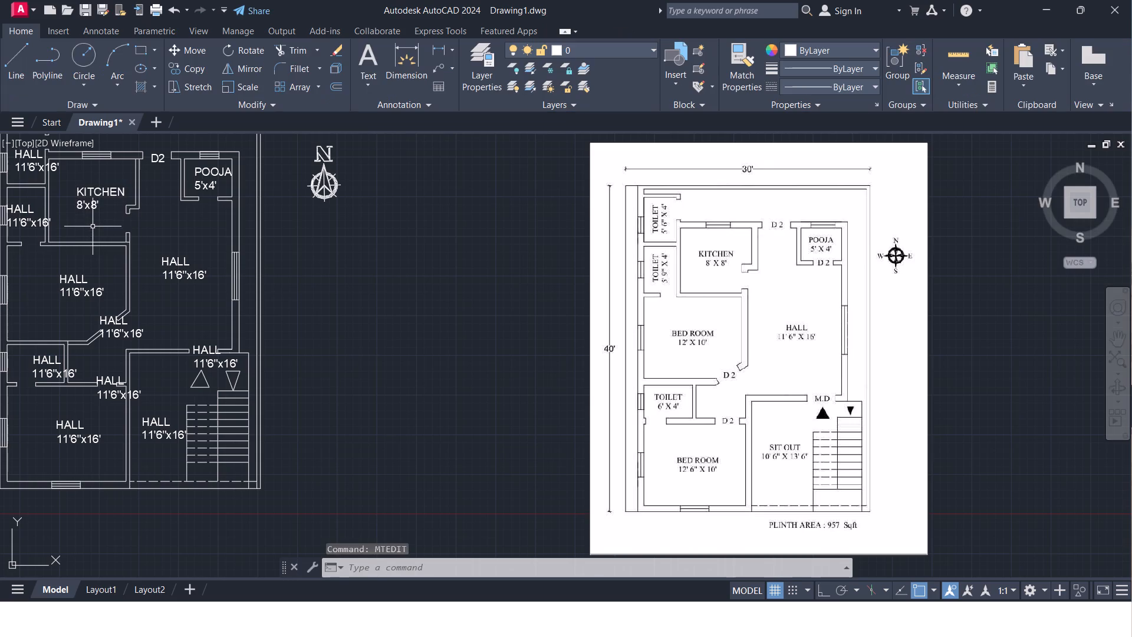
Replace the HALL label in the uppermost toilet, beside the kitchen, with TOILET and 5'6"x4' on two lines.
middle_click_drag(72, 166, 130, 193)
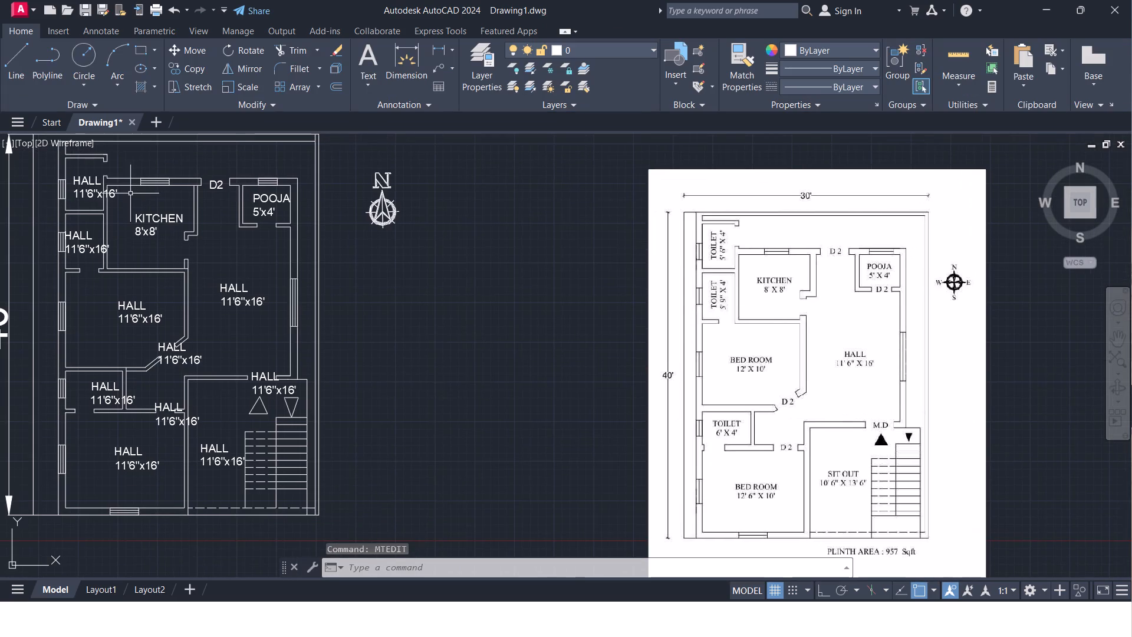
left_click(87, 193)
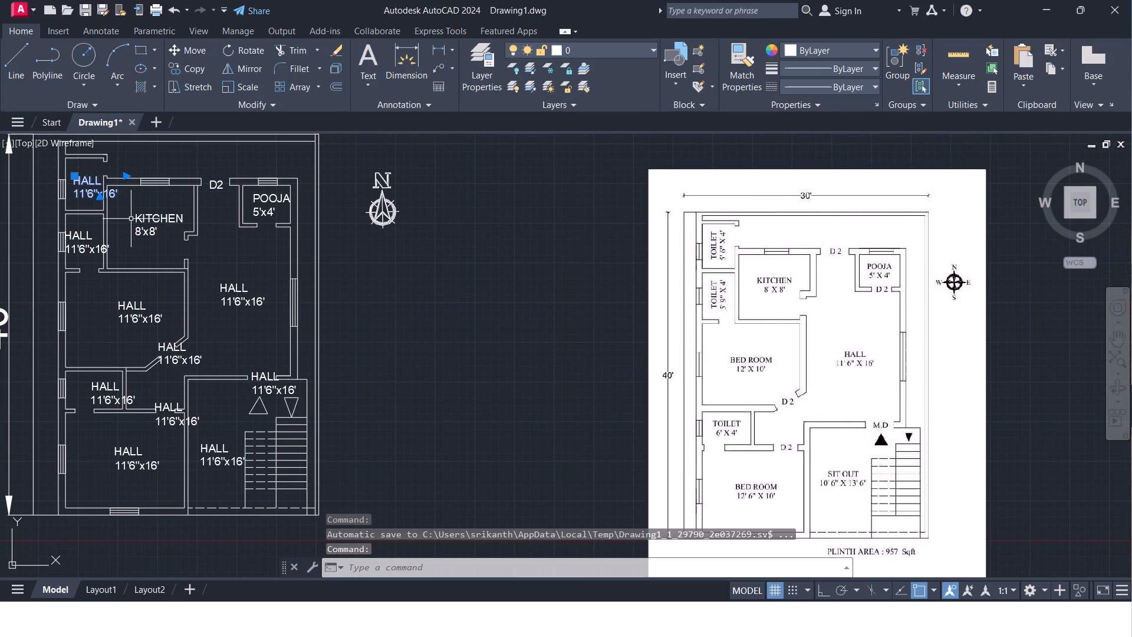
type("MTE")
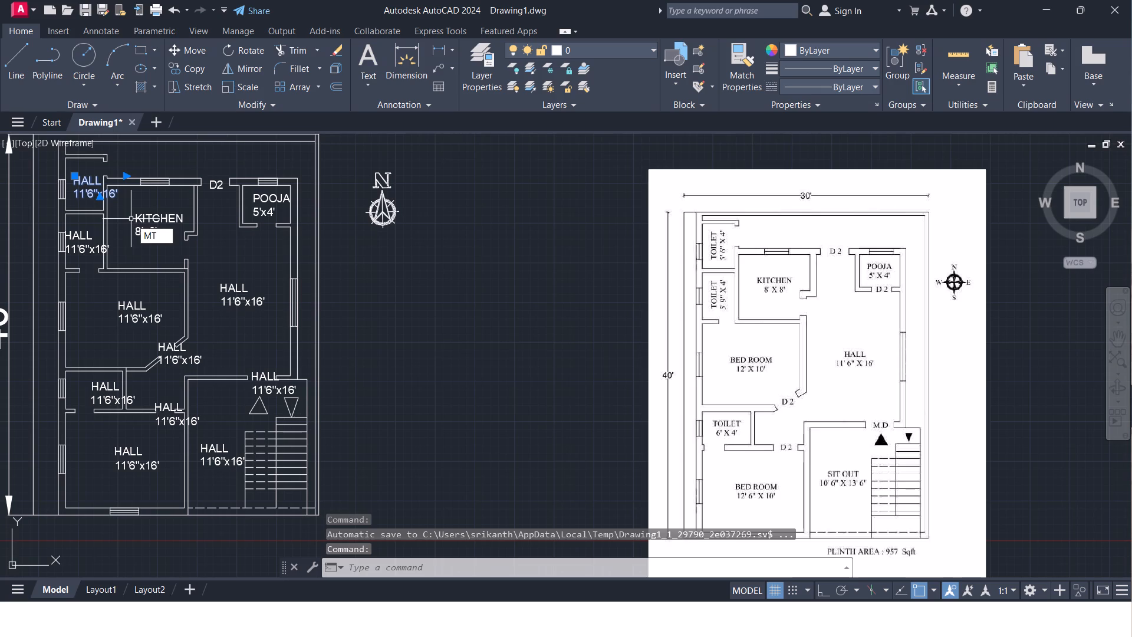
key("Return")
left_click_drag(120, 194, 98, 183)
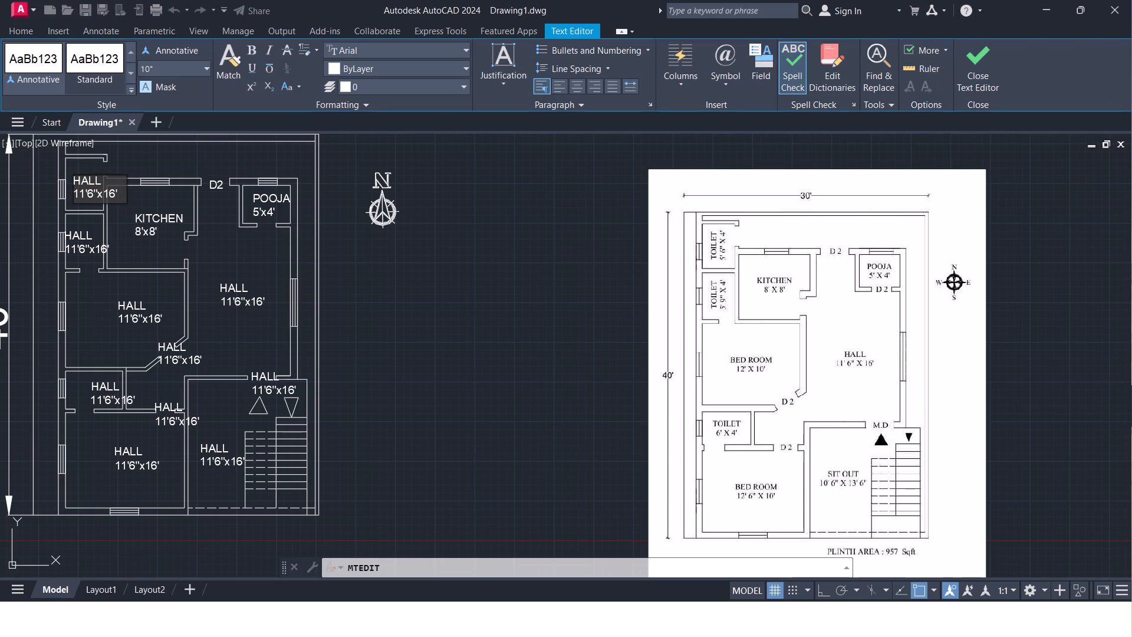
left_click_drag(98, 183, 71, 179)
key("BackSpace")
type("TOILEY")
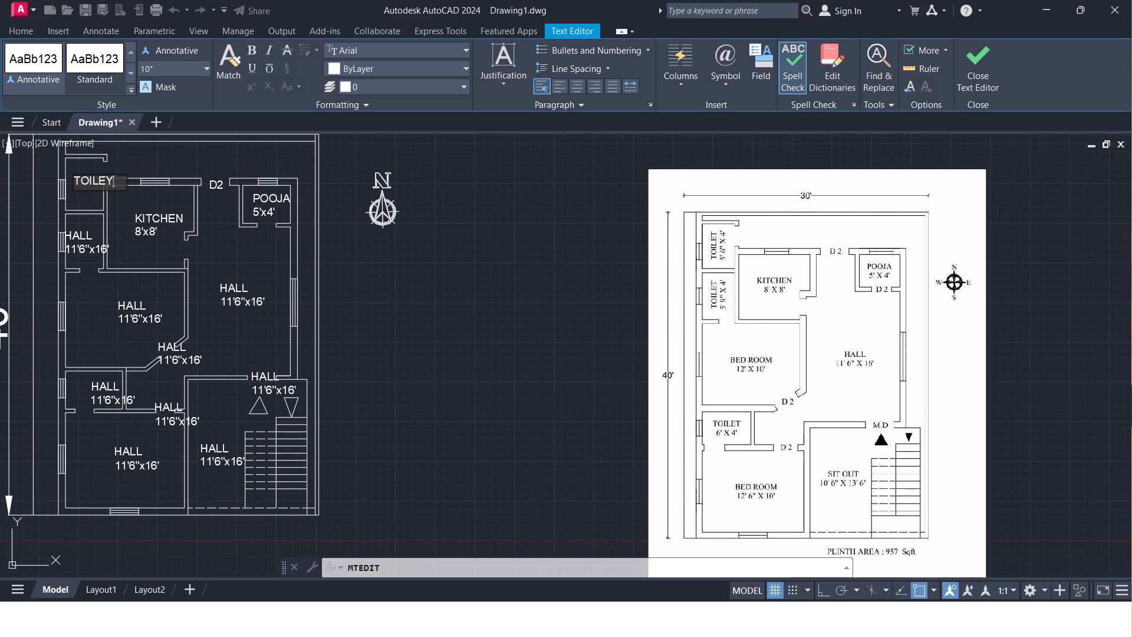
key("BackSpace")
key("t")
key("Return")
key("5")
type("'6")
key("shift+quotedbl")
key("shift+x")
type("4'")
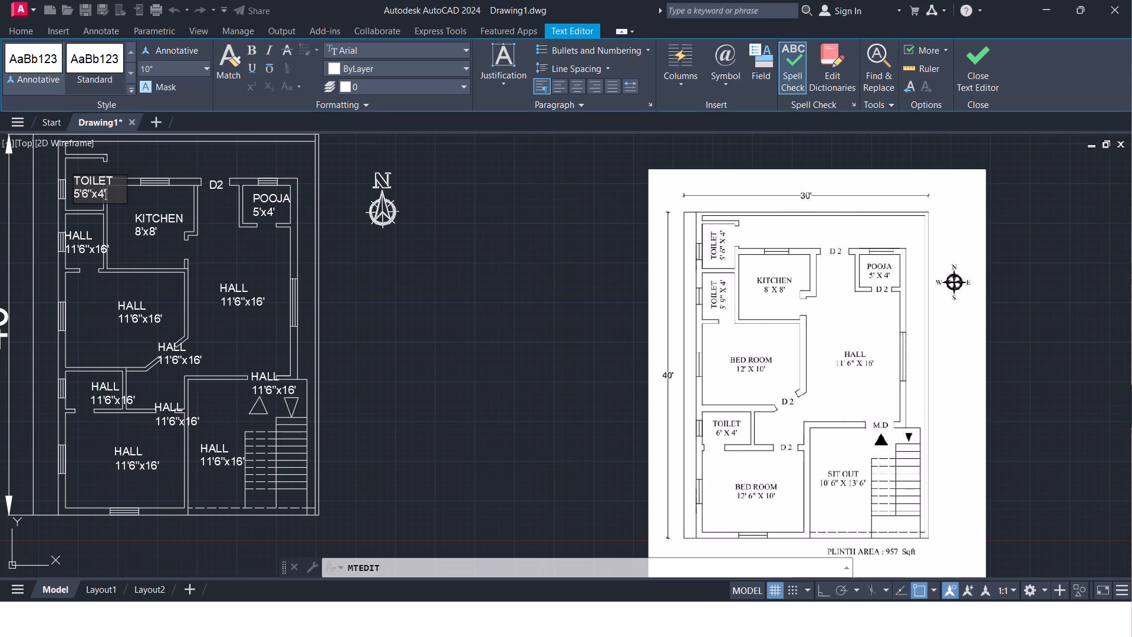
left_click(114, 209)
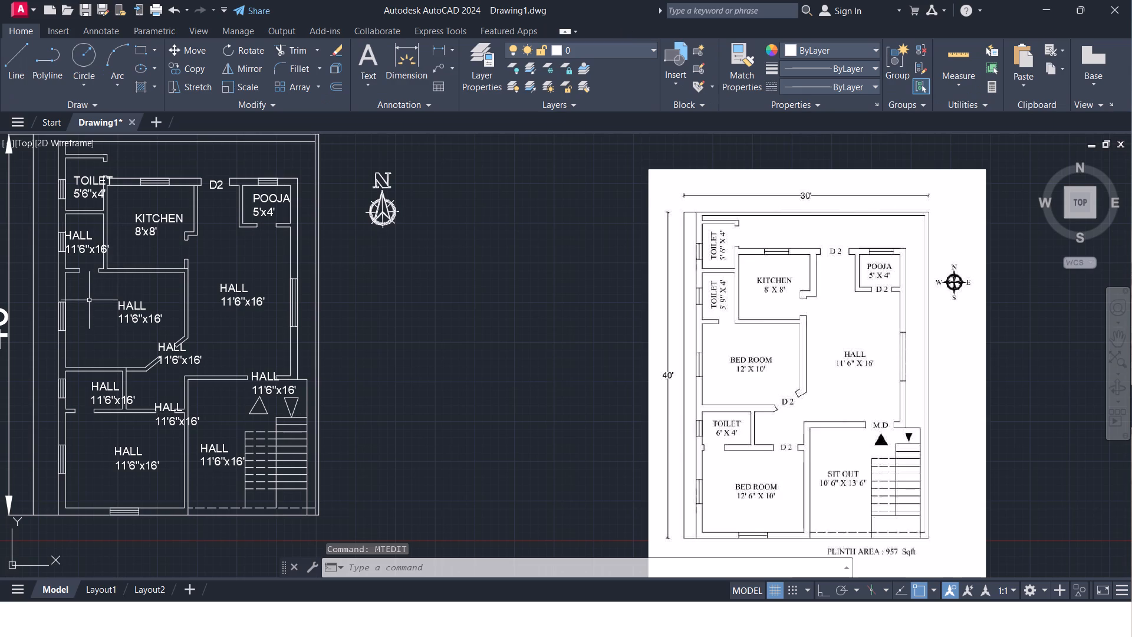
Replace the HALL label in the toilet directly above the bedroom with TOILET and 5'9"x4' on two lines.
left_click(88, 264)
left_click(77, 236)
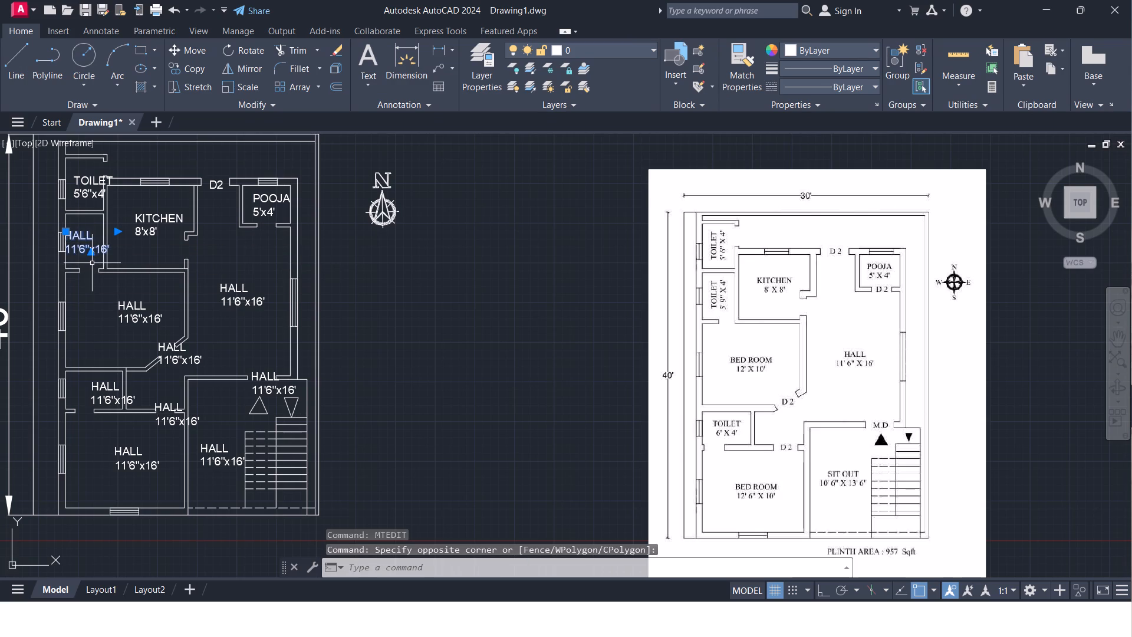
type("MTE")
key("Return")
left_click_drag(112, 249, 55, 233)
key("BackSpace")
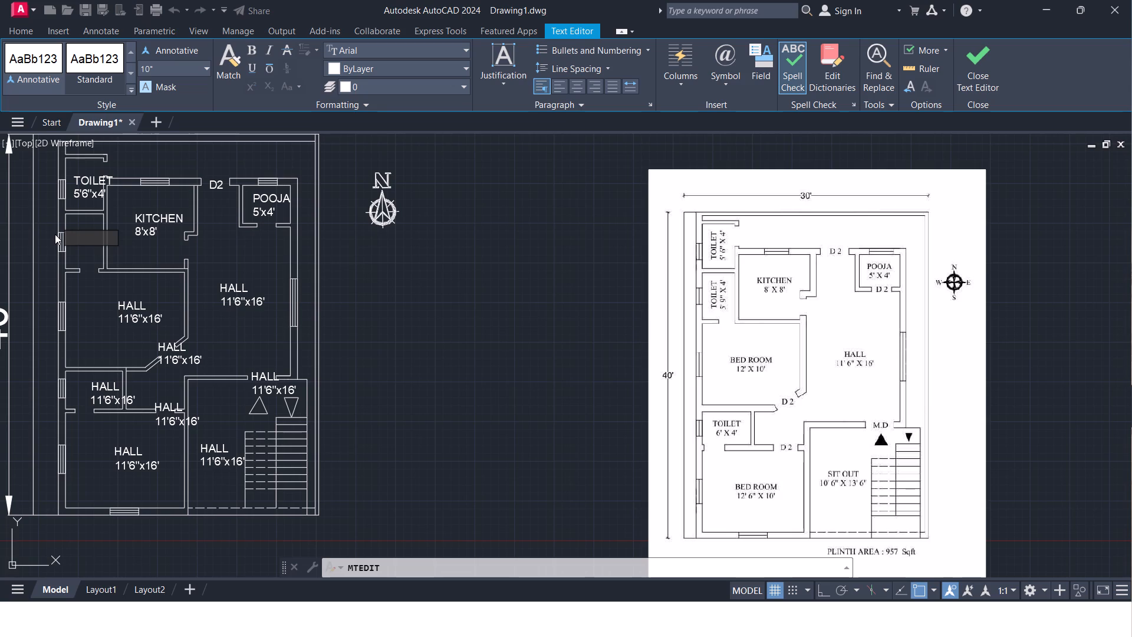
key("t")
type("OILET")
key("Return")
key("5")
key("apostrophe")
key("9")
key("shift+quotedbl")
key("shift+x")
type("4'")
left_click(127, 255)
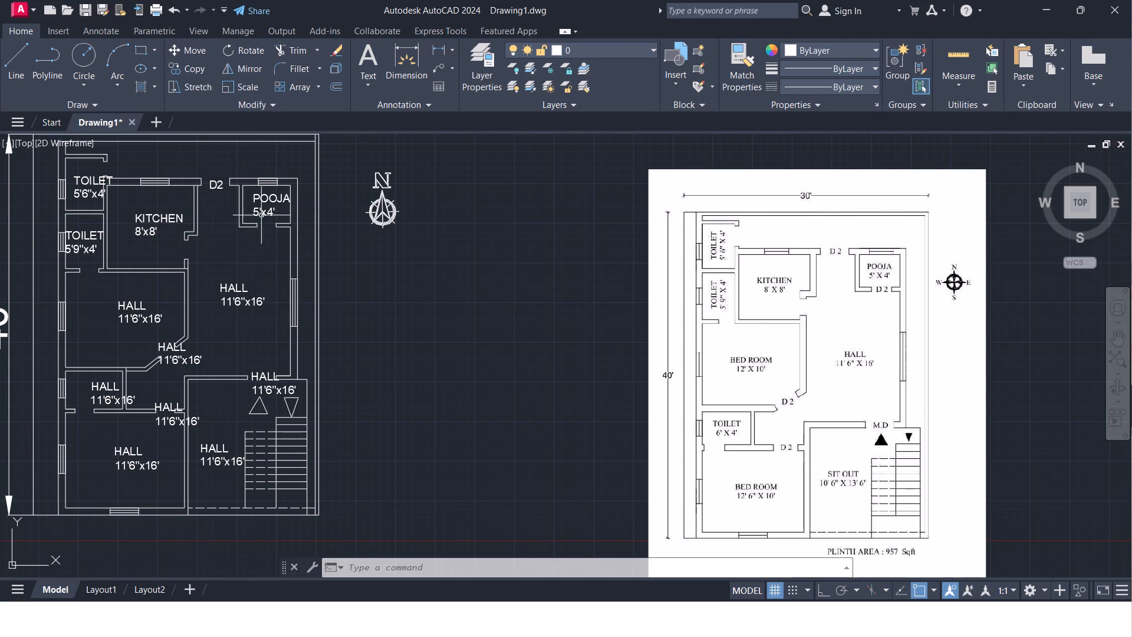
Copy the D2 tag from the opening beside the kitchen into the door opening in the pooja room's lower wall.
left_click(222, 203)
left_click(212, 180)
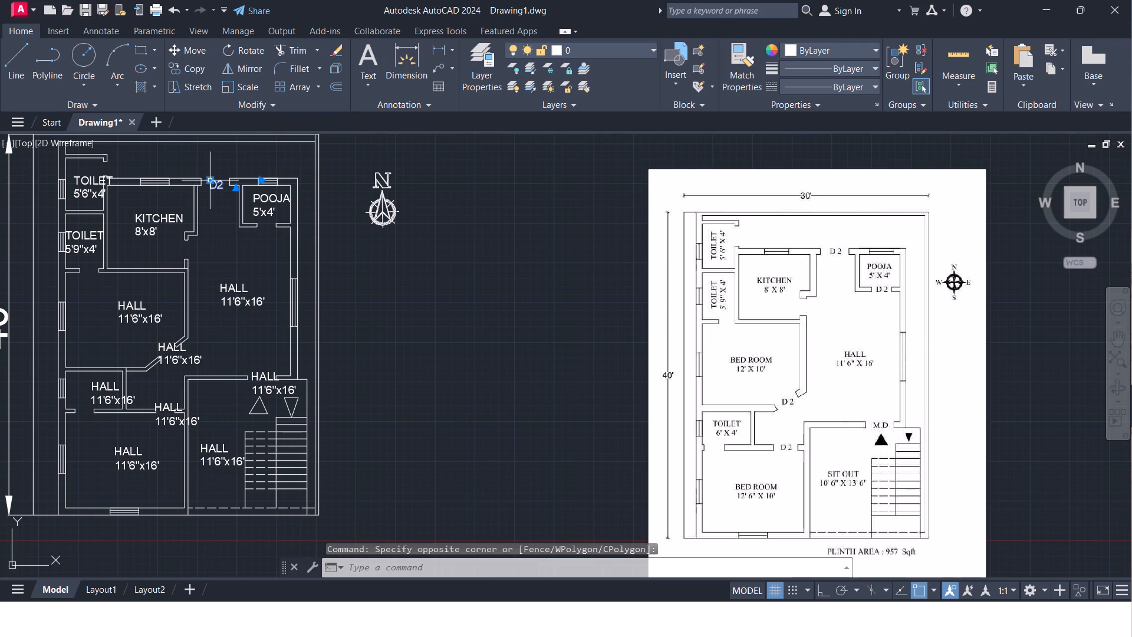
left_click(193, 67)
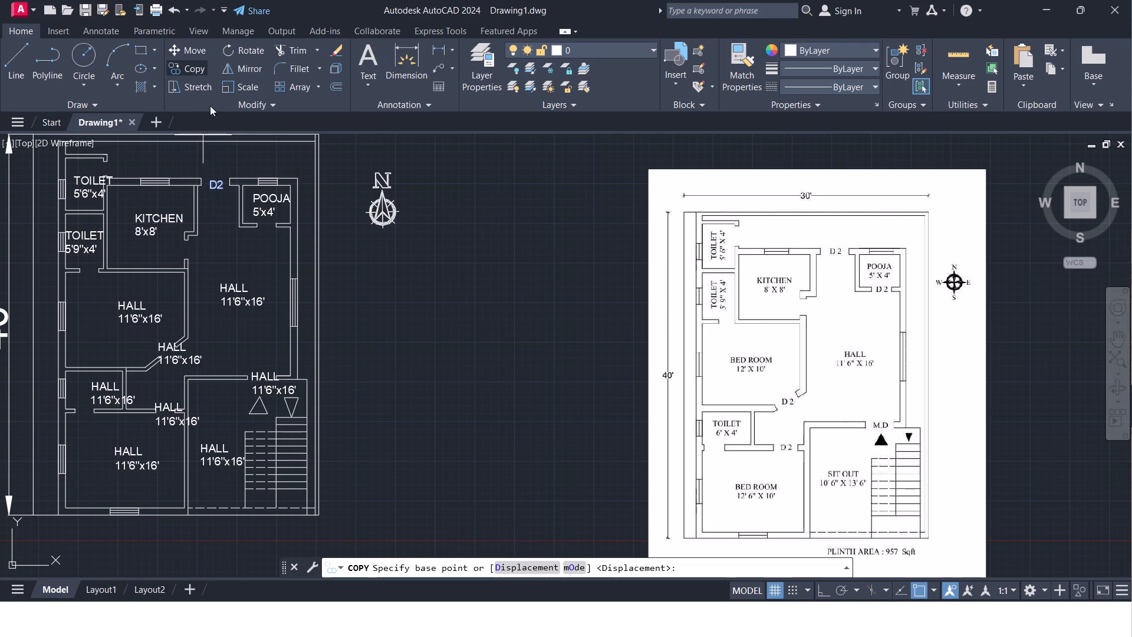
left_click(212, 181)
scroll(266, 223, "up", 2)
left_click(250, 224)
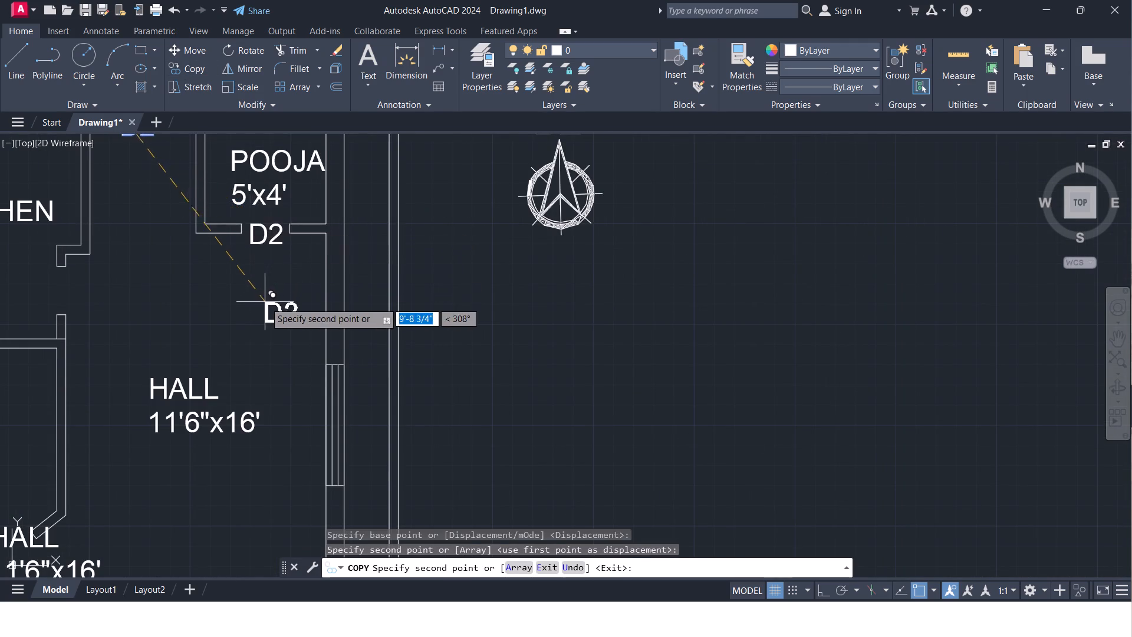
scroll(262, 303, "down", 2)
key("Escape")
scroll(261, 304, "down", 1)
scroll(261, 304, "up", 1)
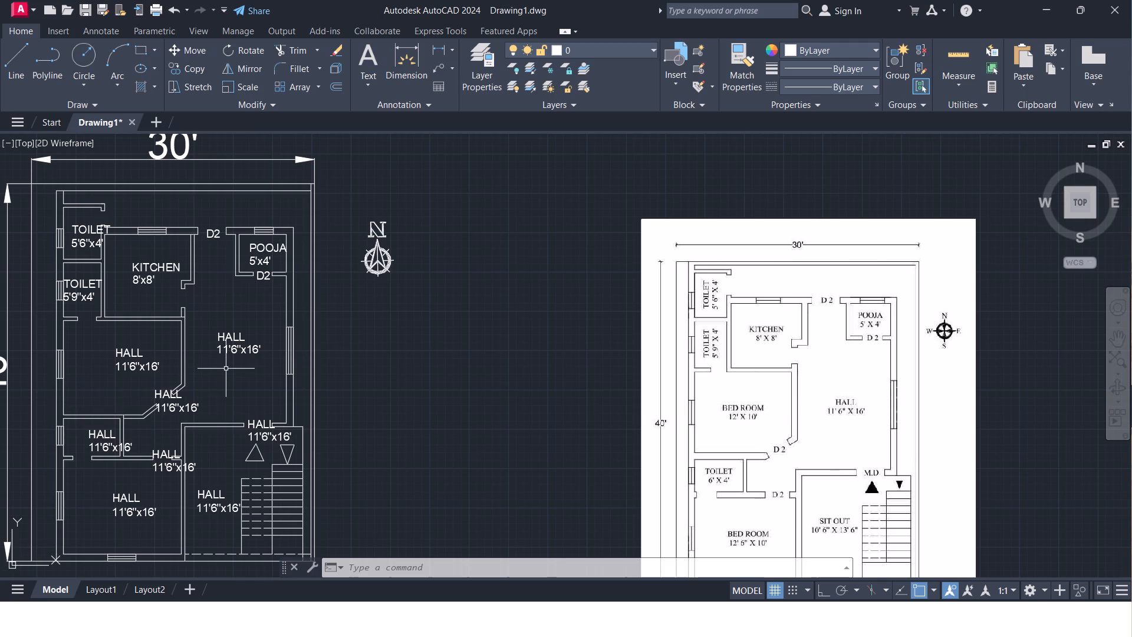
Replace the text of the HALL label in the room below the kitchen with BEDROOM and 12'x10' on two lines.
left_click(143, 376)
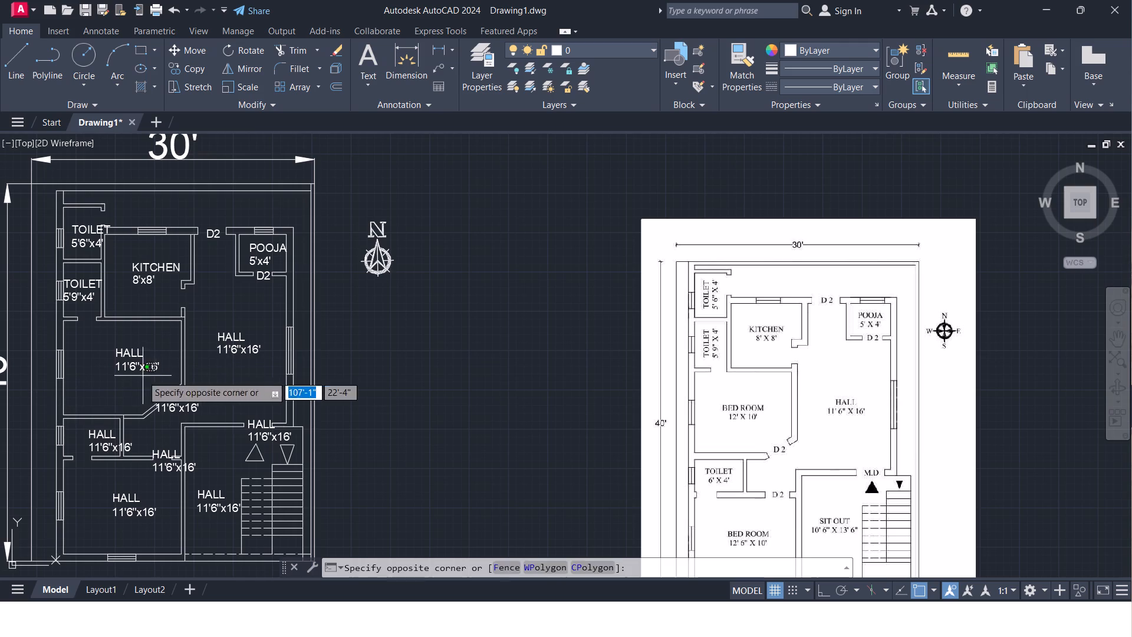
left_click(103, 342)
type("MTE")
key("Return")
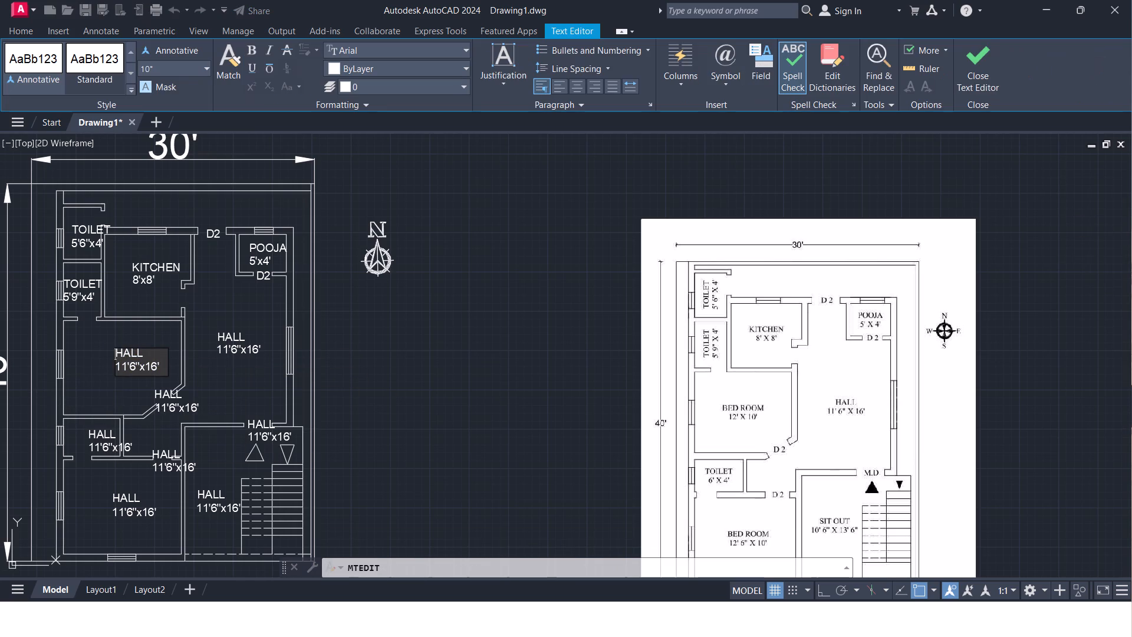
left_click_drag(160, 366, 104, 344)
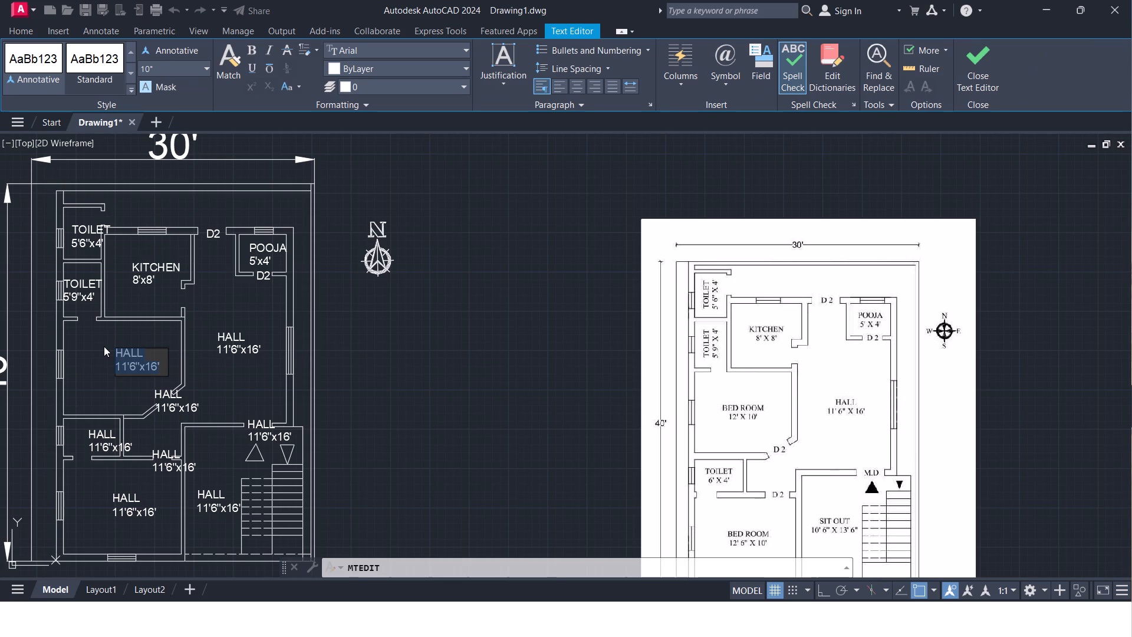
key("BackSpace")
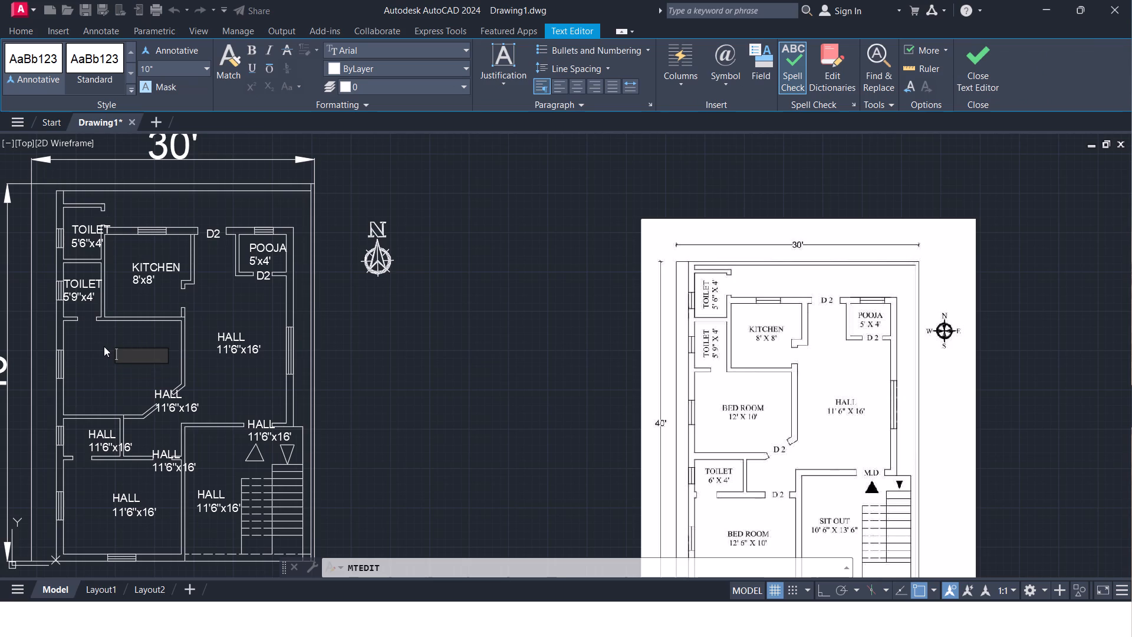
type("BEDROM")
key("BackSpace")
type("OM")
key("Return")
type("12'")
type("x10'")
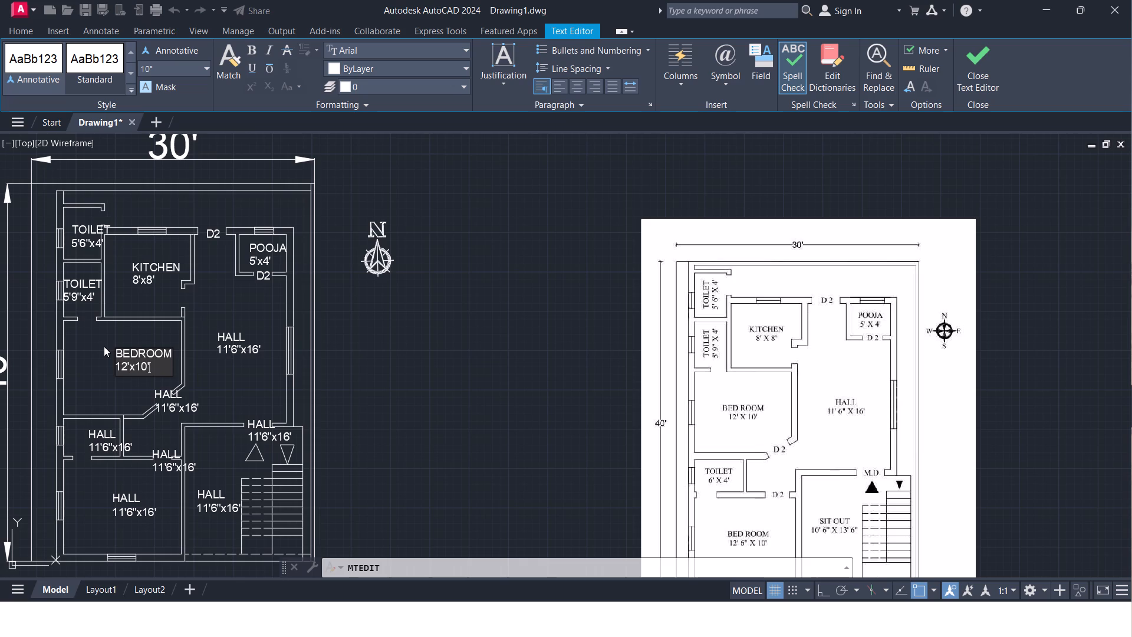
left_click(118, 394)
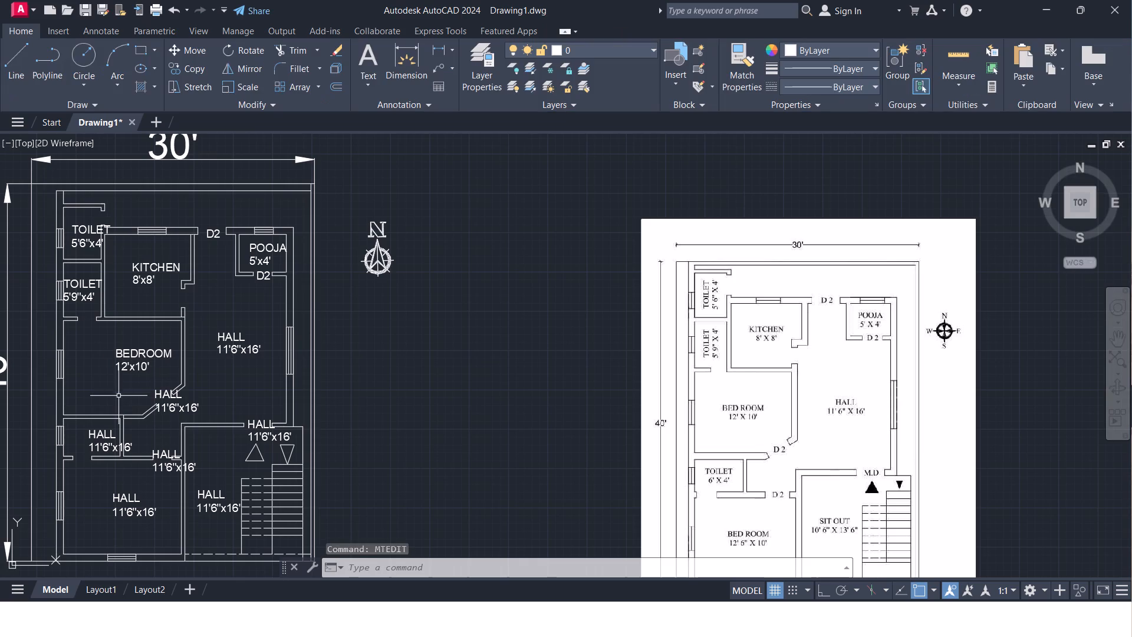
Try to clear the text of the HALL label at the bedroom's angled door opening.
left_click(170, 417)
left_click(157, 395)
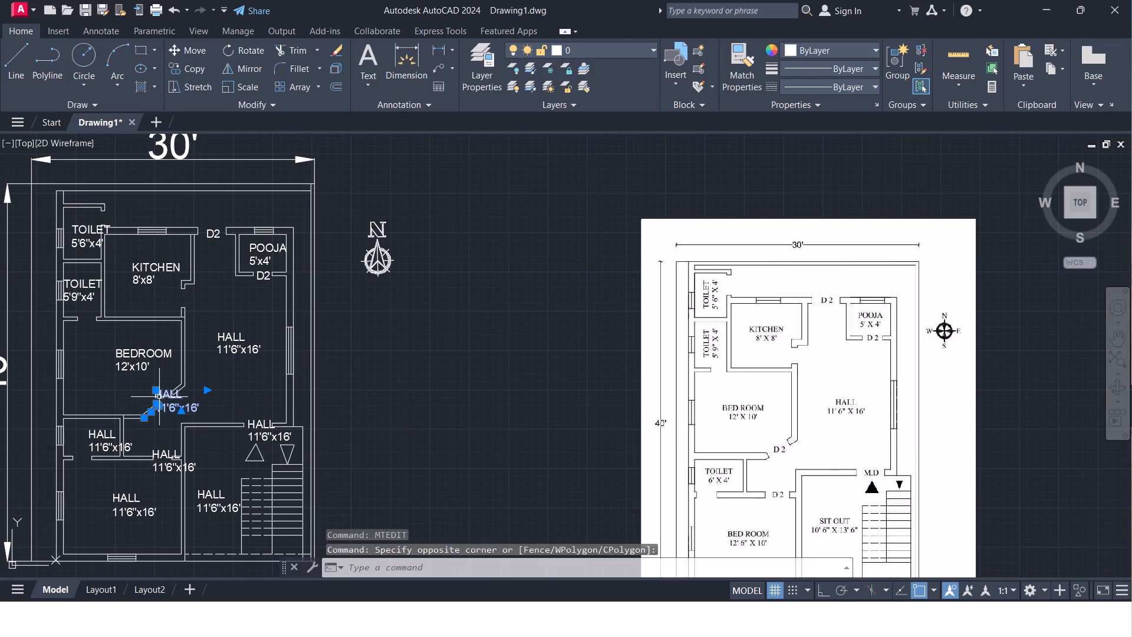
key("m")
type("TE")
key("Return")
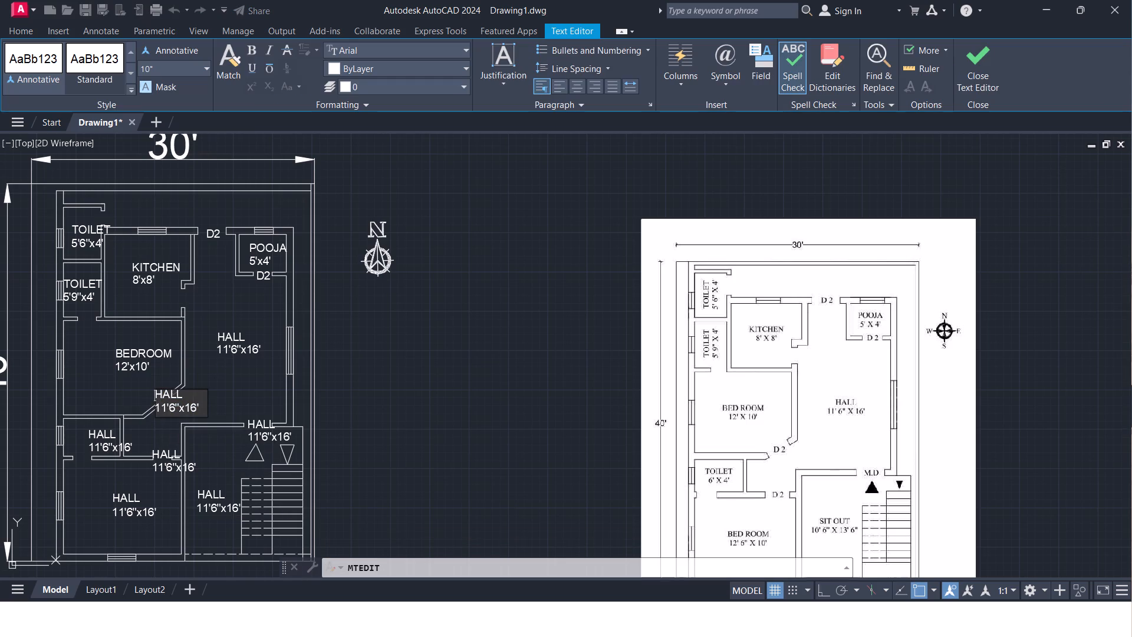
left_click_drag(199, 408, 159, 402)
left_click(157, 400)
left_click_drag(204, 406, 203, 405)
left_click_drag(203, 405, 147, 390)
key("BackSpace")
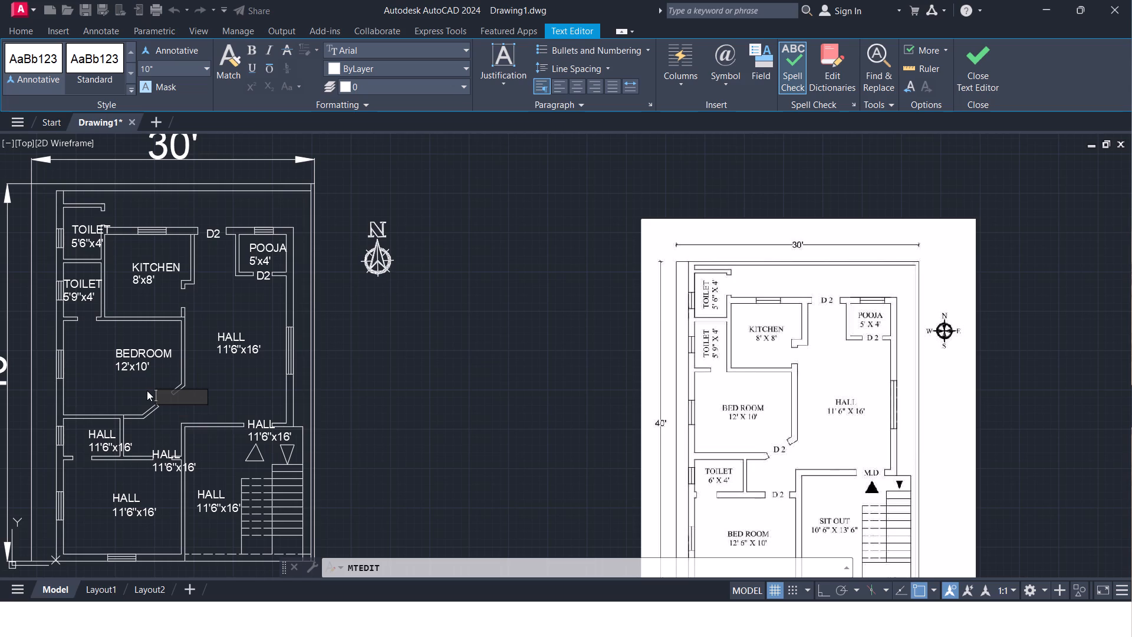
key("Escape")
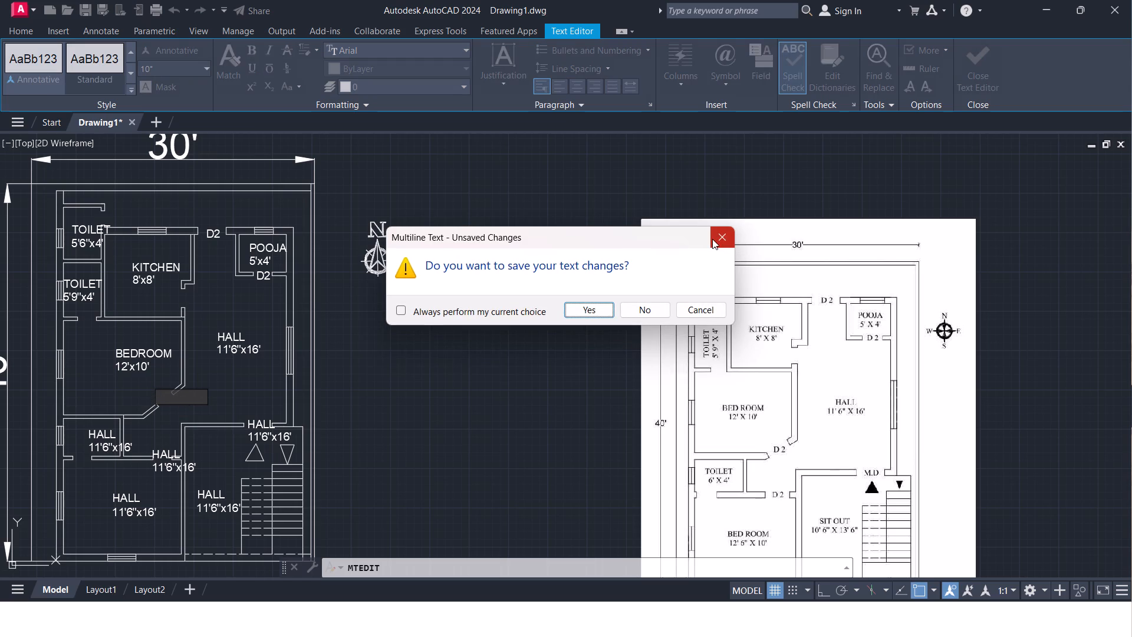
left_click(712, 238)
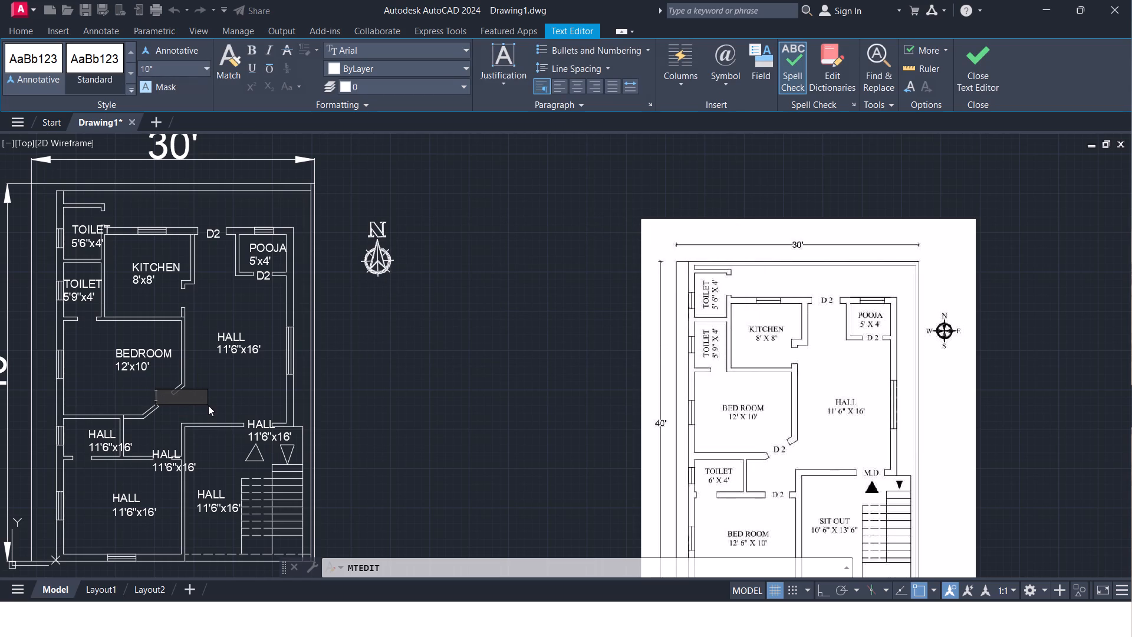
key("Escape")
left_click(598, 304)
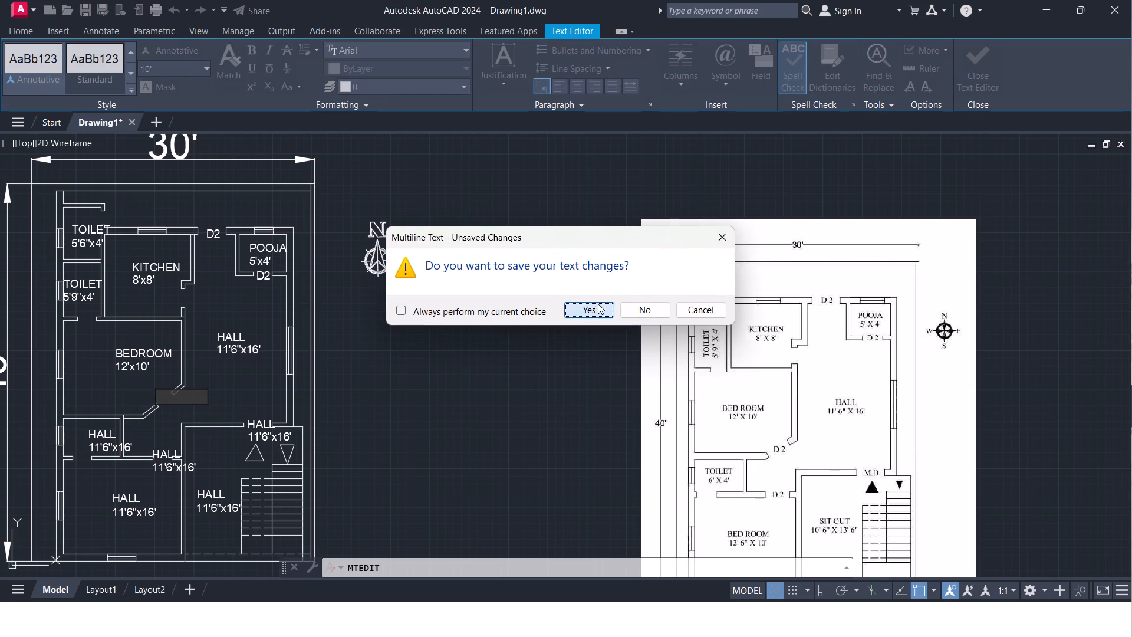
Delete the HALL label at the bedroom's angled door opening.
left_click(199, 409)
left_click(165, 407)
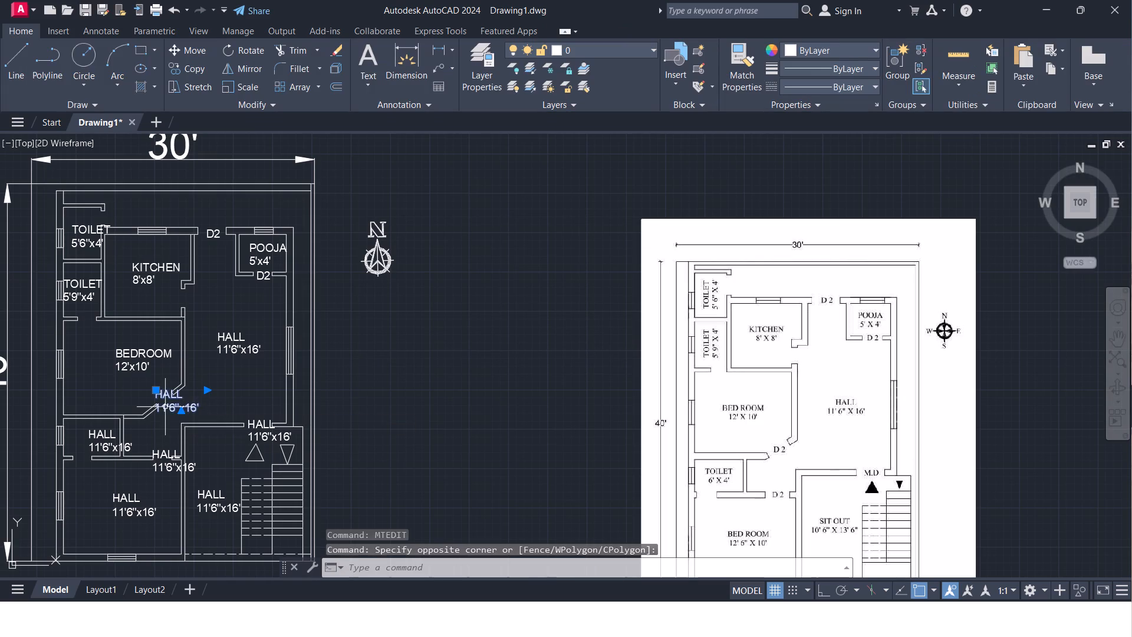
key("Delete")
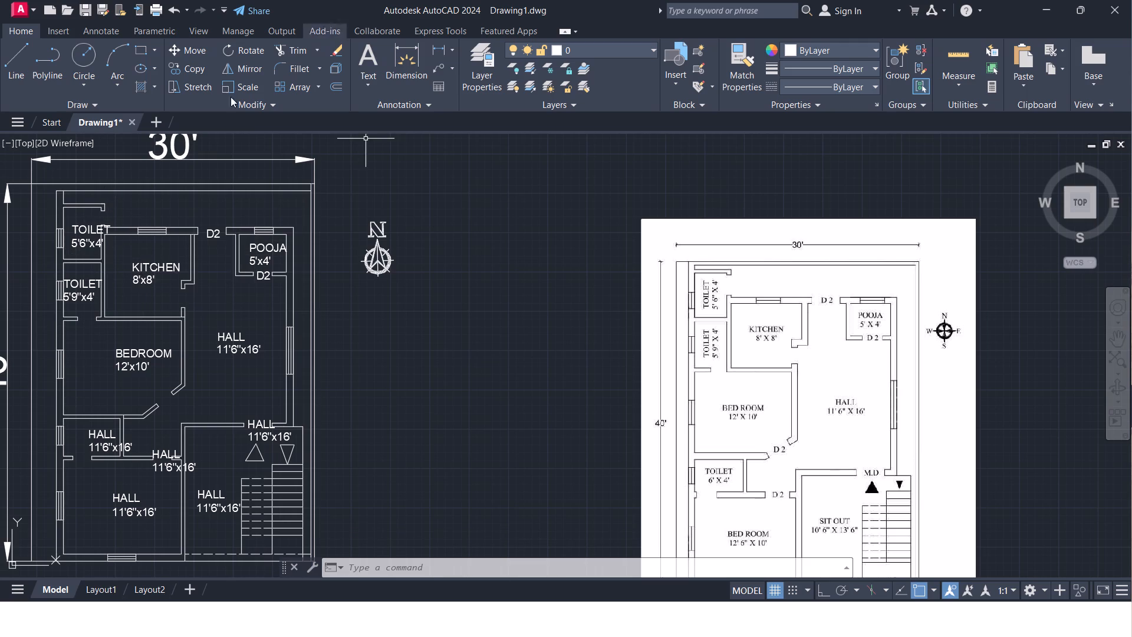
Replace the text of the HALL label in the small room below the 12'x10' bedroom with TOILET and 6'x4' on two lines.
scroll(78, 366, "down", 1)
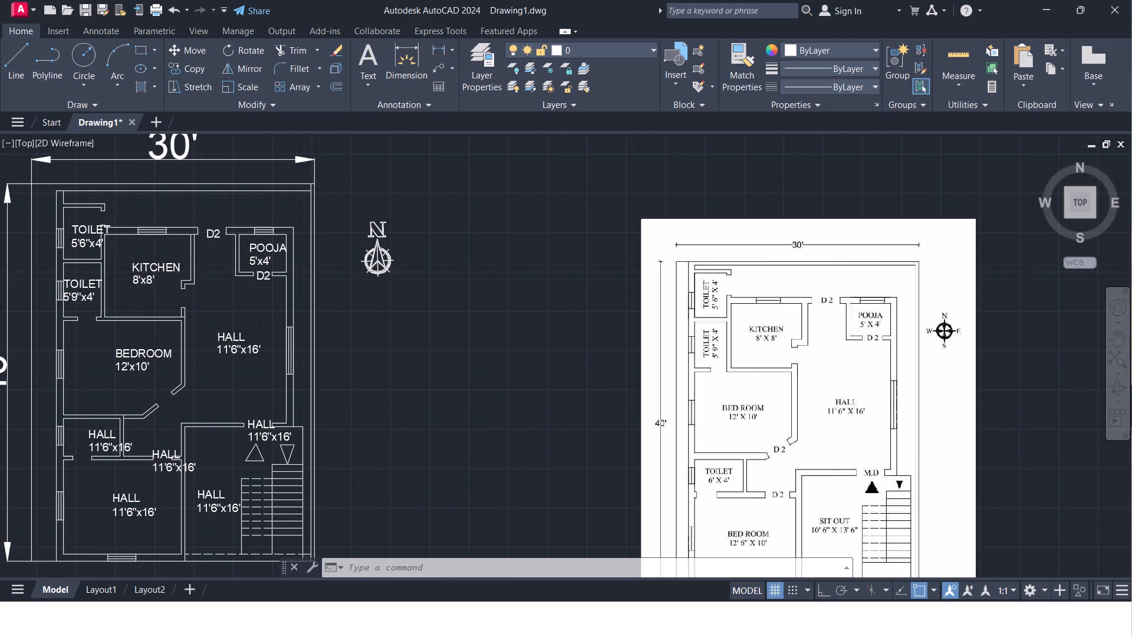
middle_click_drag(78, 365, 90, 331)
scroll(86, 357, "up", 2)
left_click(132, 416)
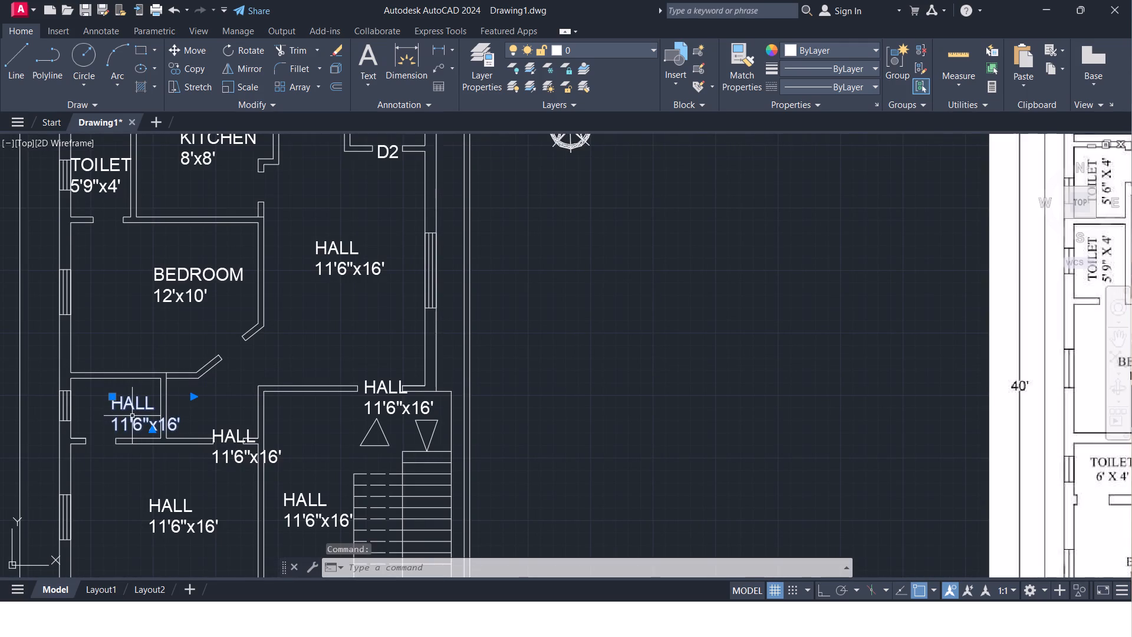
type("MTE")
key("Return")
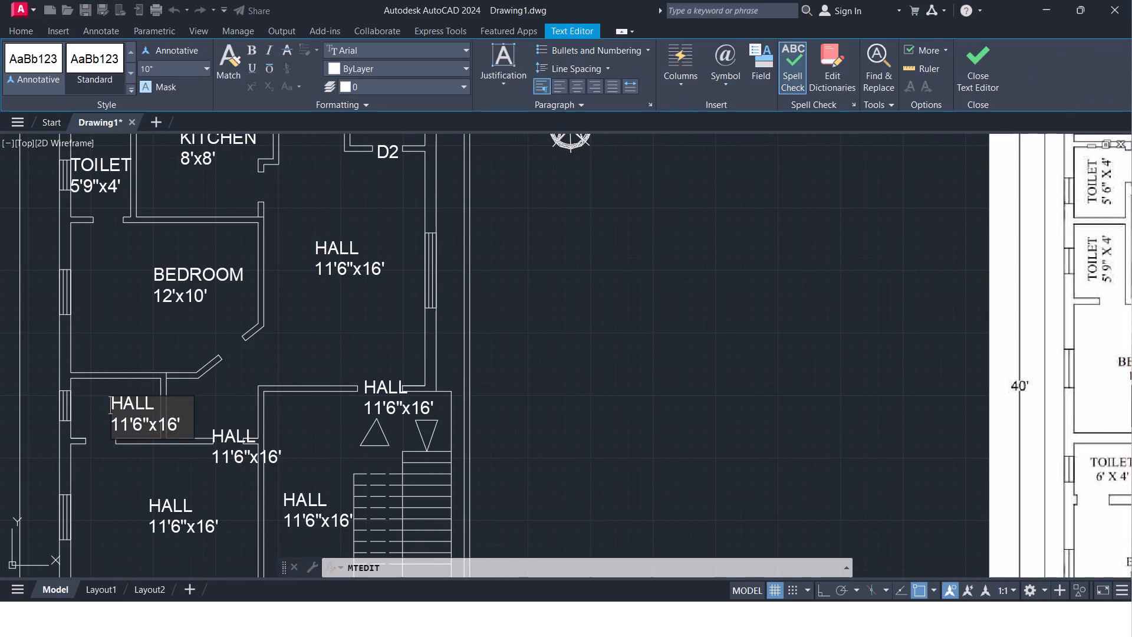
left_click_drag(183, 424, 113, 399)
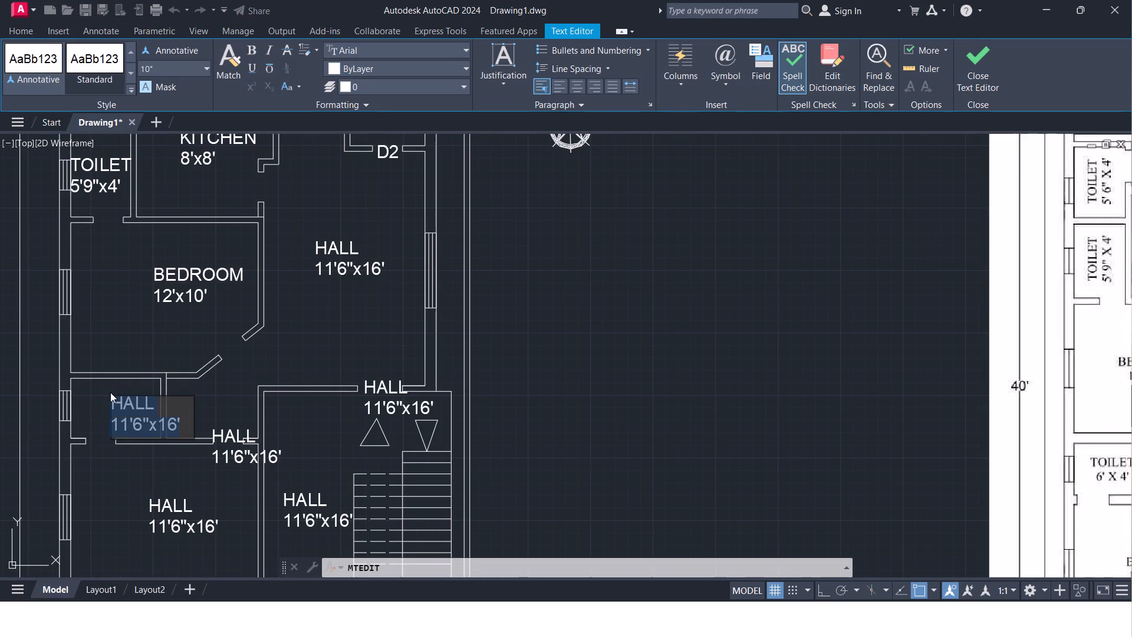
key("BackSpace")
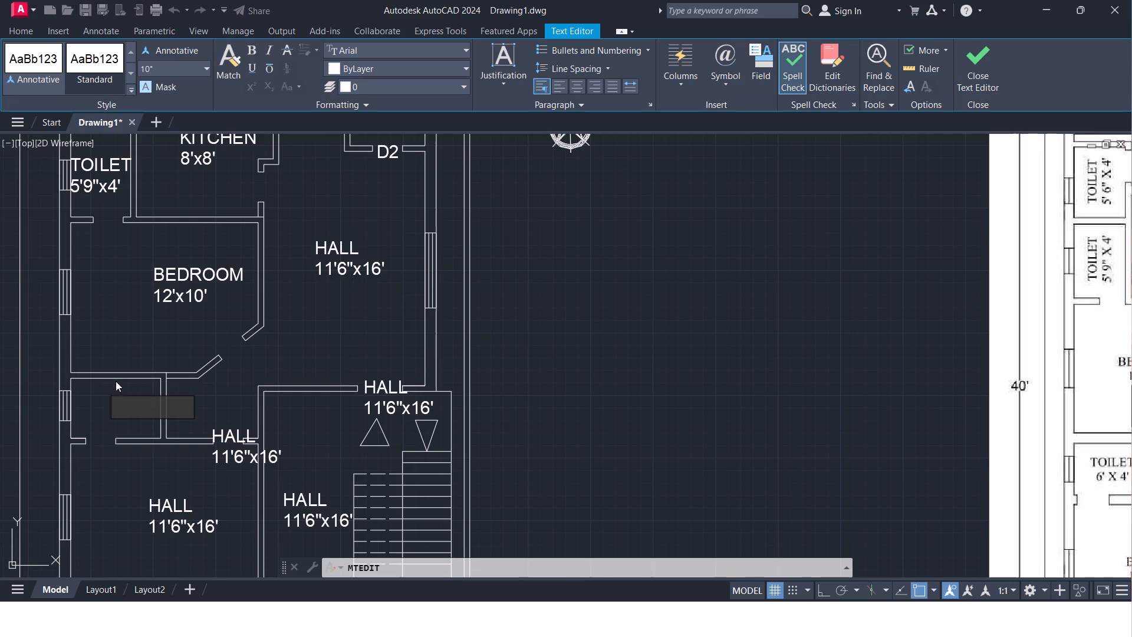
key("t")
type("OILET")
key("Return")
scroll(140, 374, "down", 1)
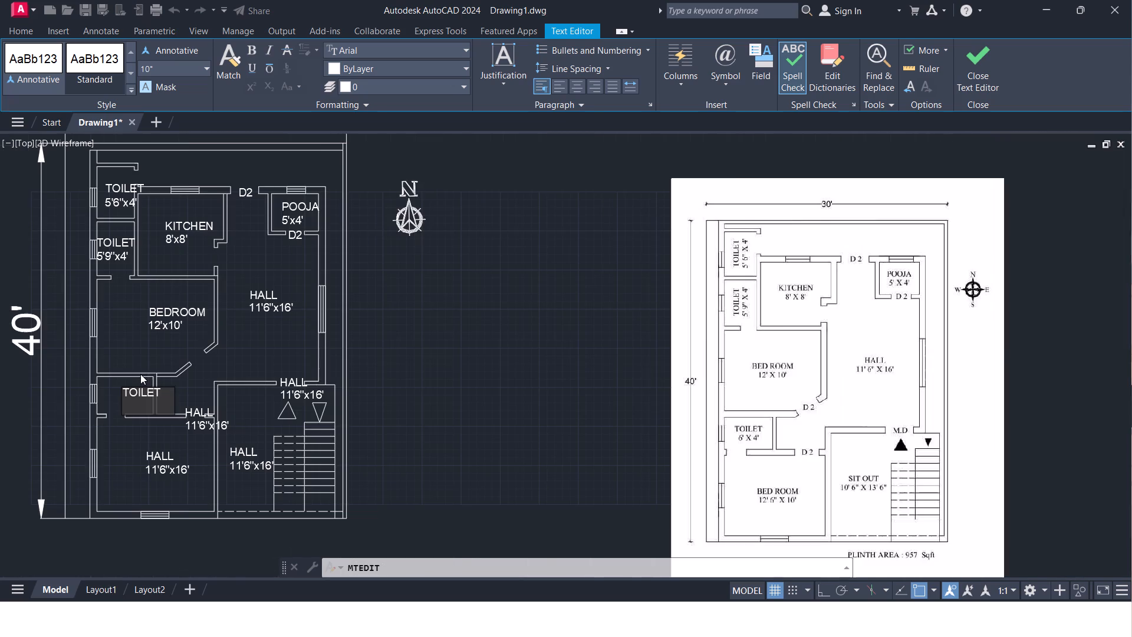
scroll(140, 374, "up", 1)
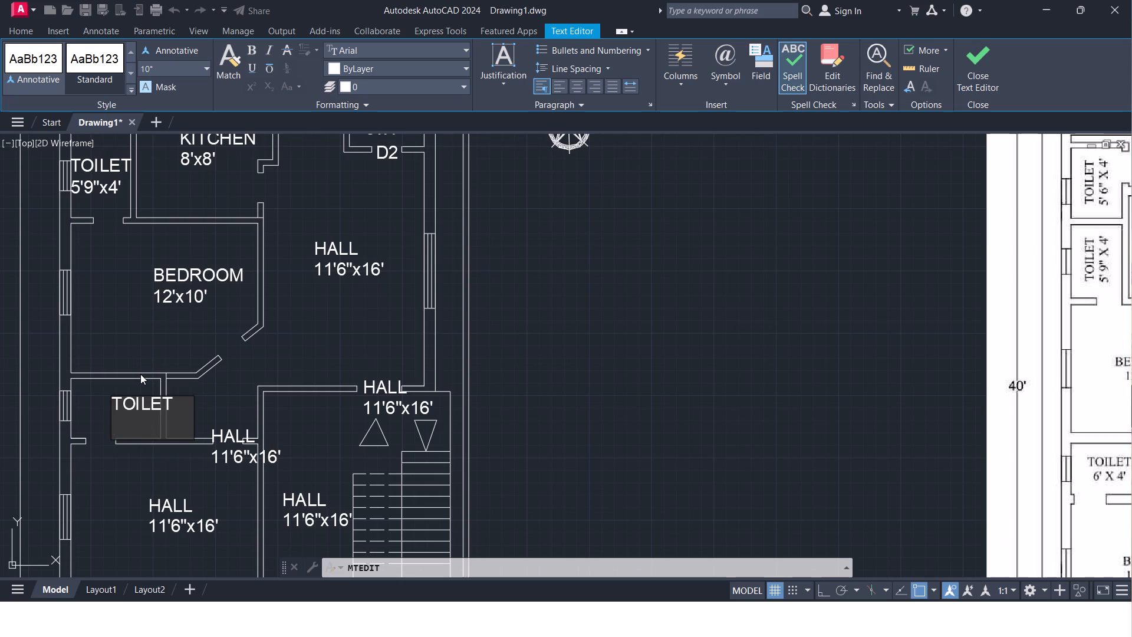
key("6")
key("apostrophe")
key("shift+x")
key("4")
key("apostrophe")
left_click(206, 397)
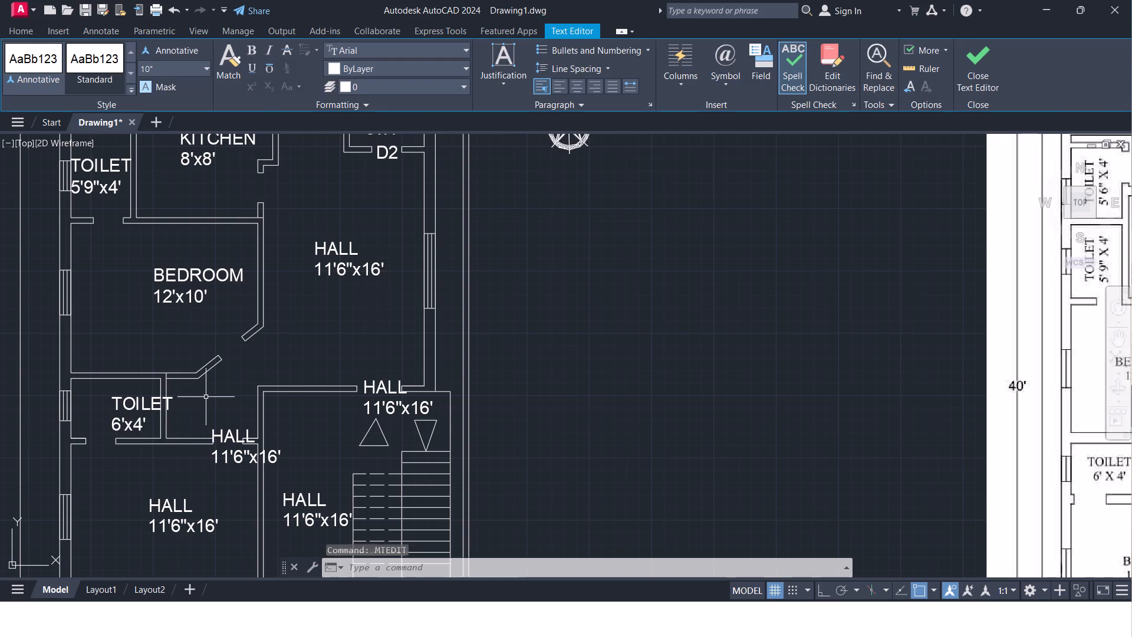
Delete the HALL label at the door opening beside the 6'x4' toilet, in the lower room's top wall.
middle_click_drag(205, 399, 190, 375)
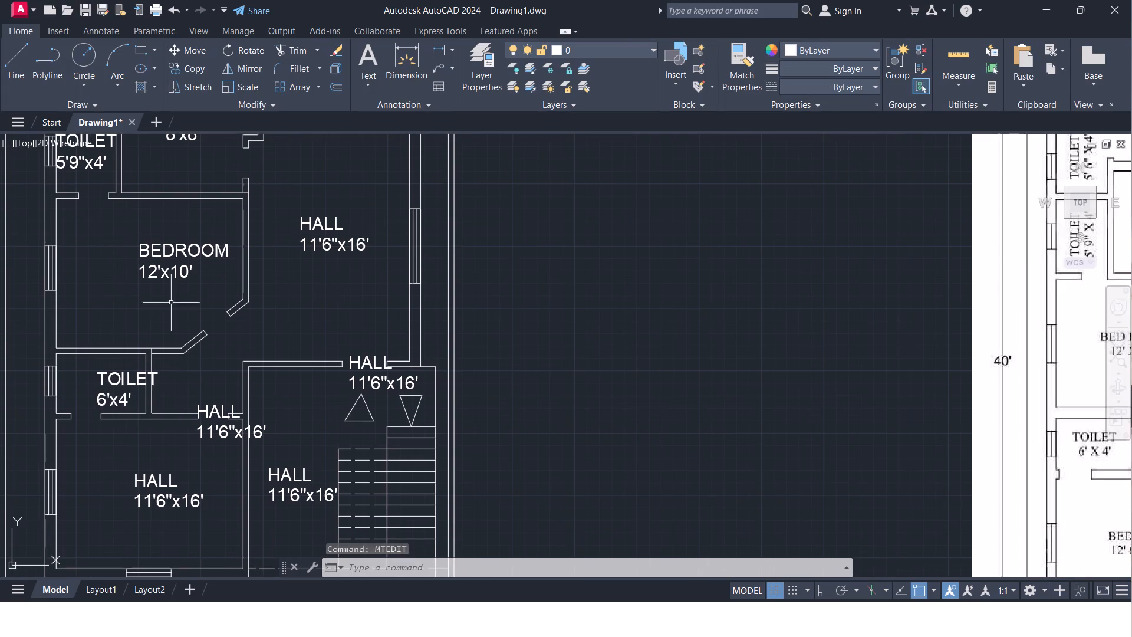
scroll(184, 355, "down", 1)
middle_click_drag(181, 343, 175, 316)
scroll(169, 330, "up", 2)
scroll(159, 363, "down", 1)
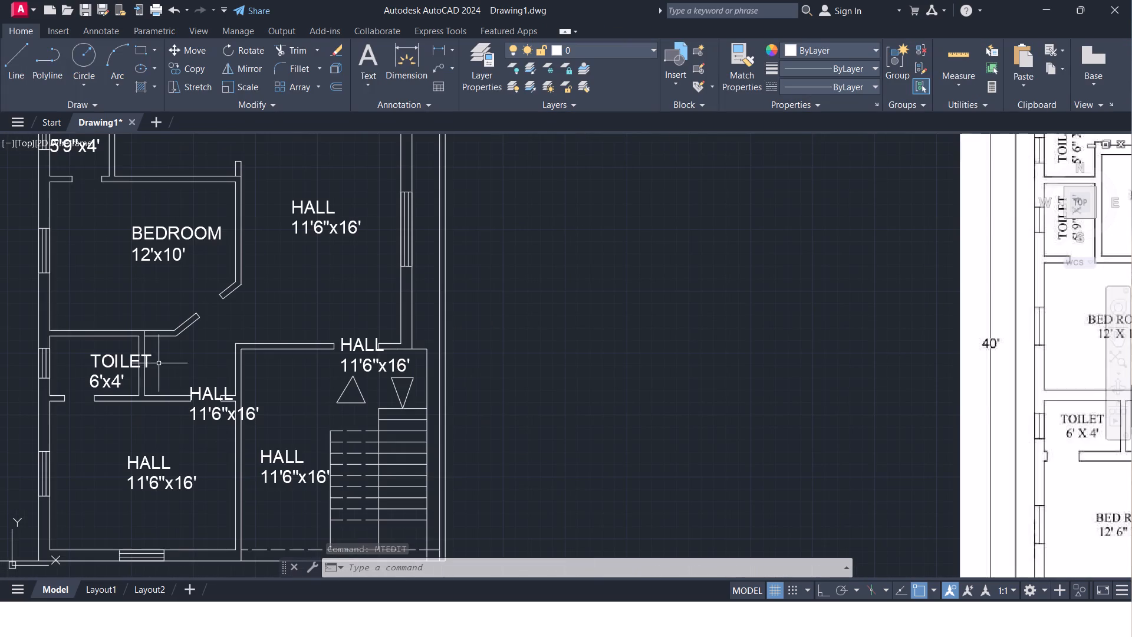
scroll(200, 431, "down", 1)
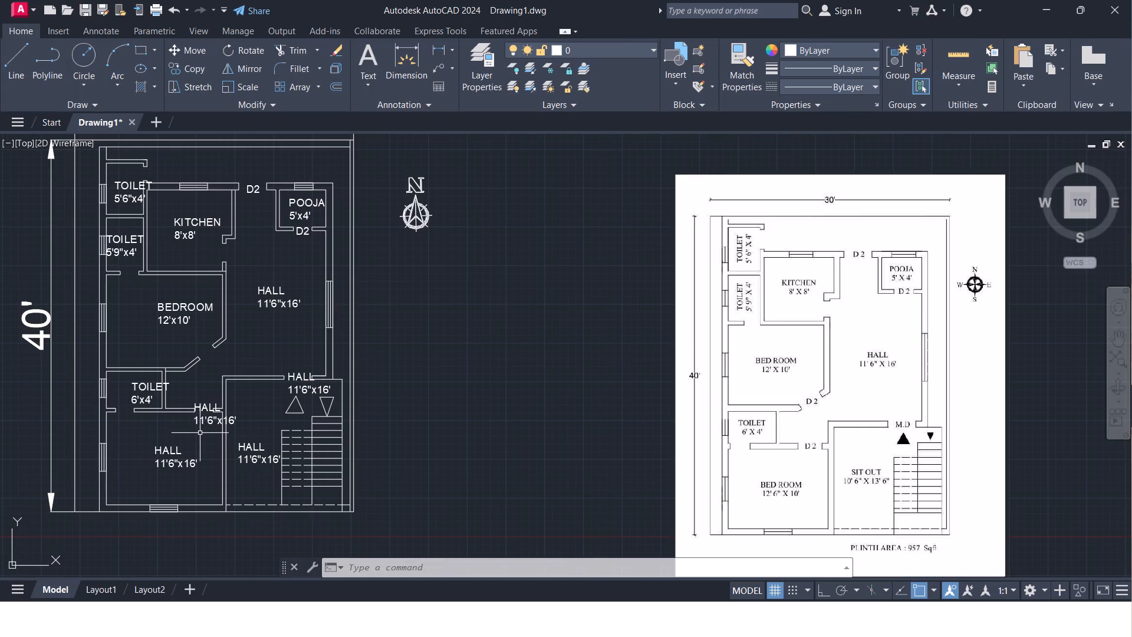
middle_click_drag(200, 434, 199, 422)
scroll(199, 403, "up", 2)
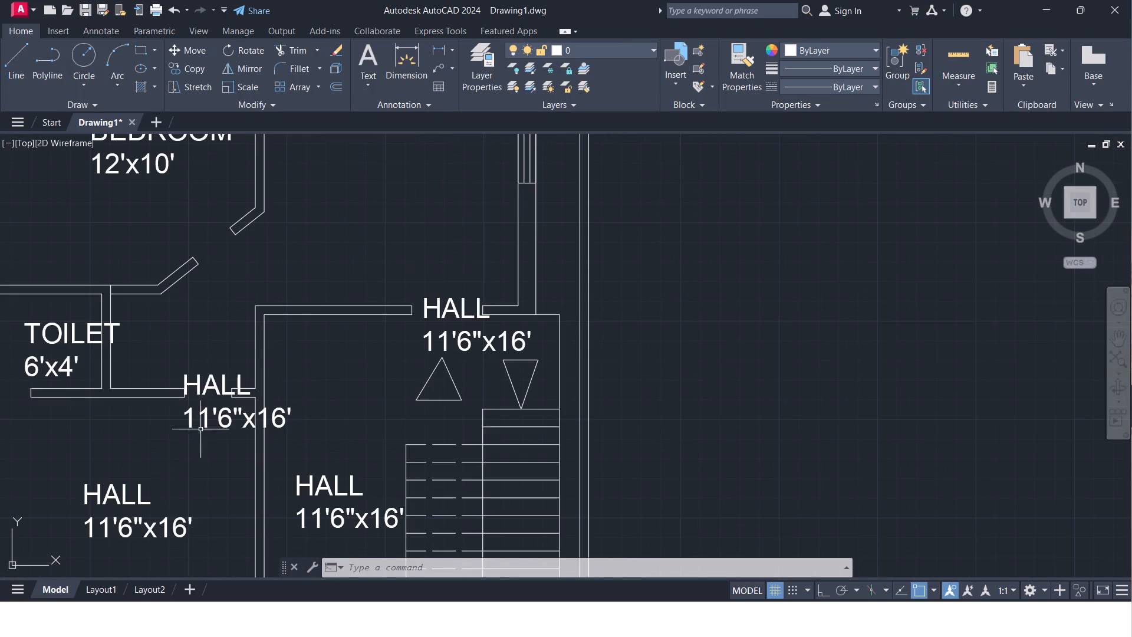
left_click(202, 438)
left_click(202, 338)
key("Delete")
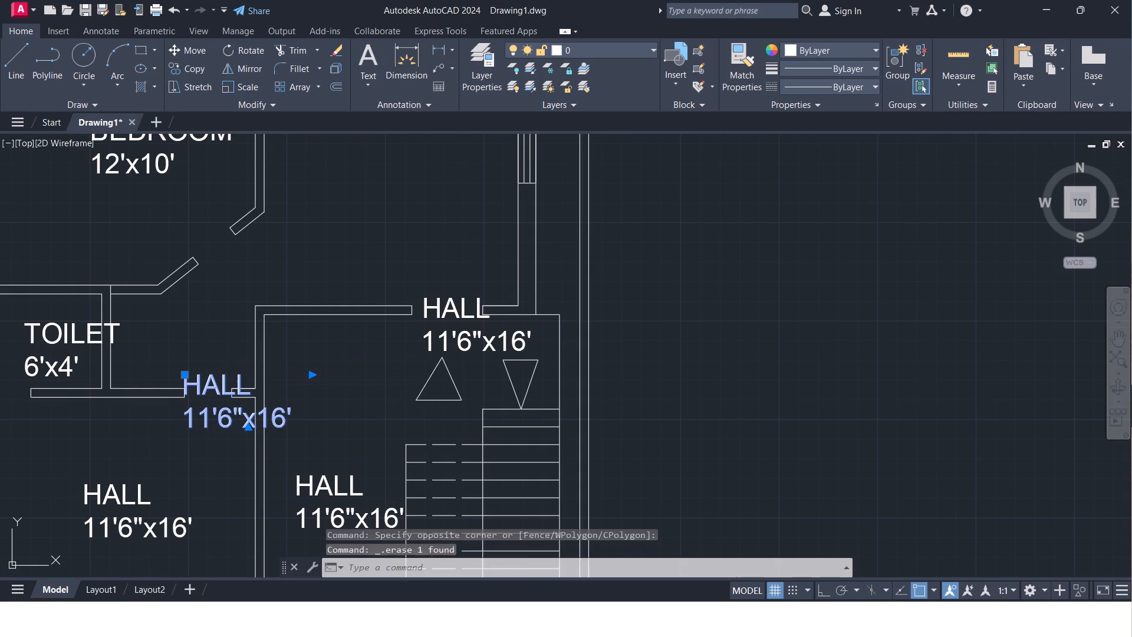
Replace the text of the HALL label in the room below the 6'x4' toilet with BEDROOM and 12'6"X10' on two lines.
scroll(201, 343, "down", 2)
scroll(180, 437, "up", 1)
scroll(180, 436, "down", 1)
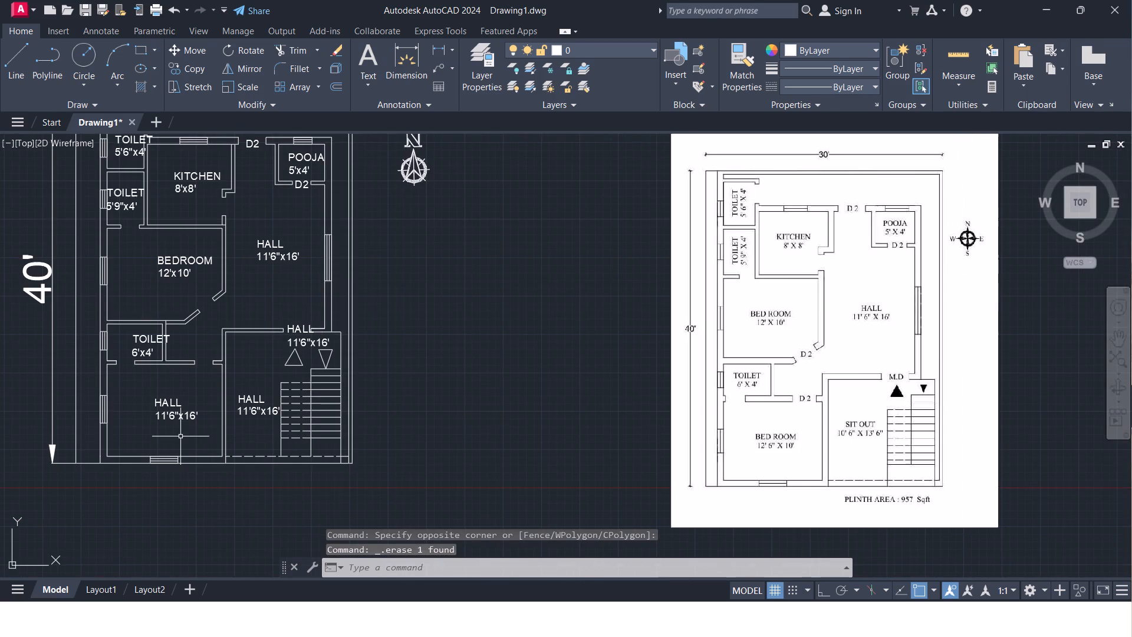
left_click(203, 436)
left_click(143, 399)
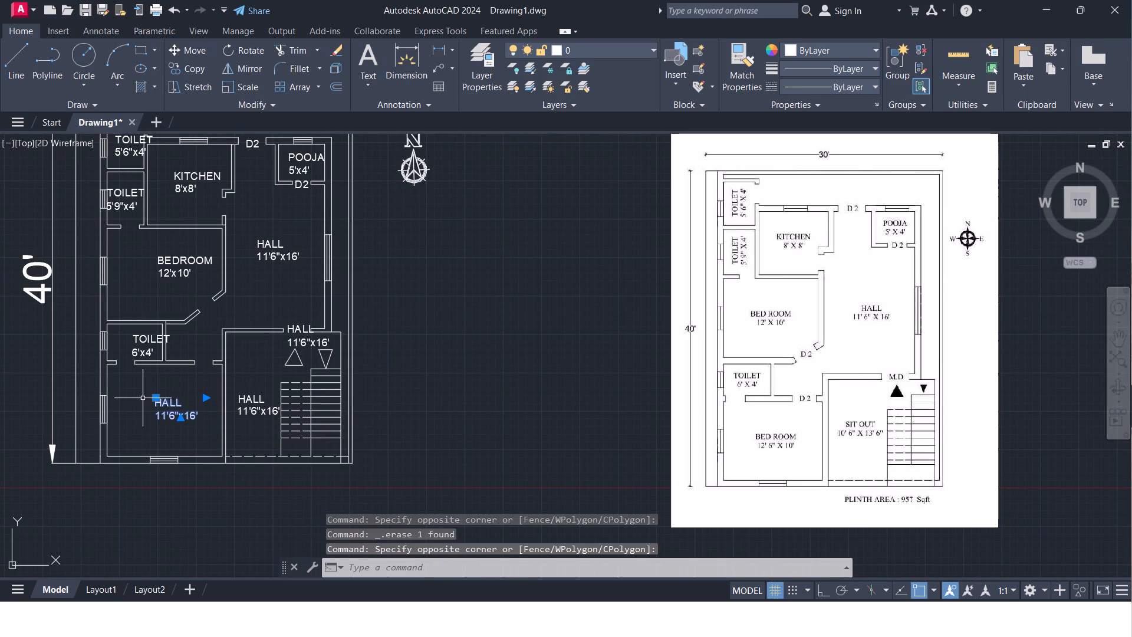
type("MTE")
key("Return")
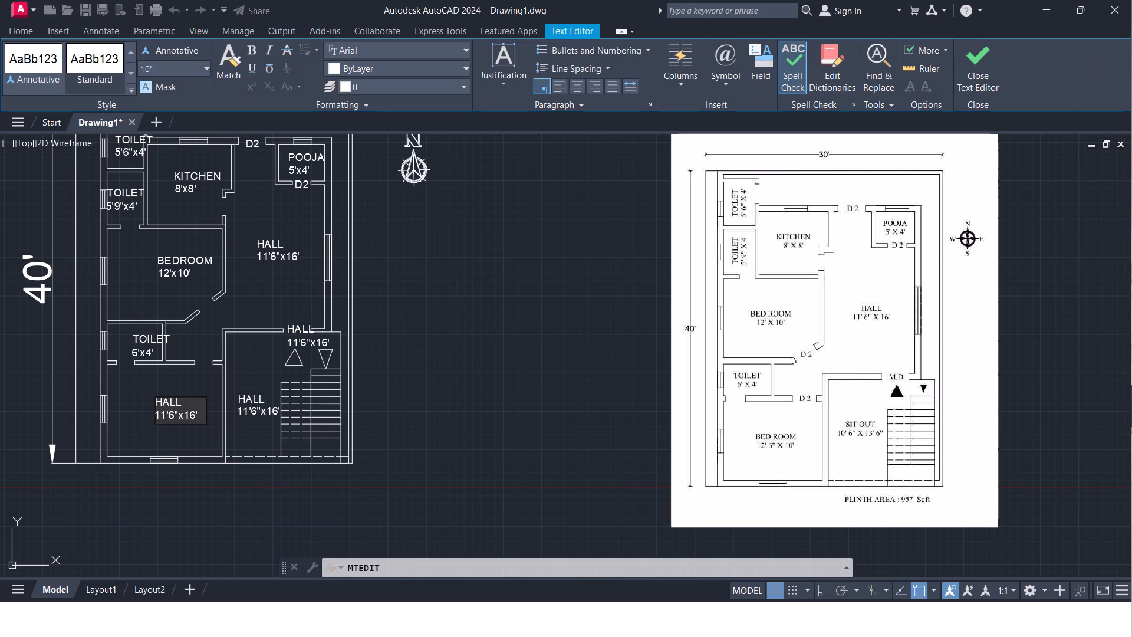
left_click_drag(199, 412, 129, 389)
key("BackSpace")
type("BEDROOM")
key("Return")
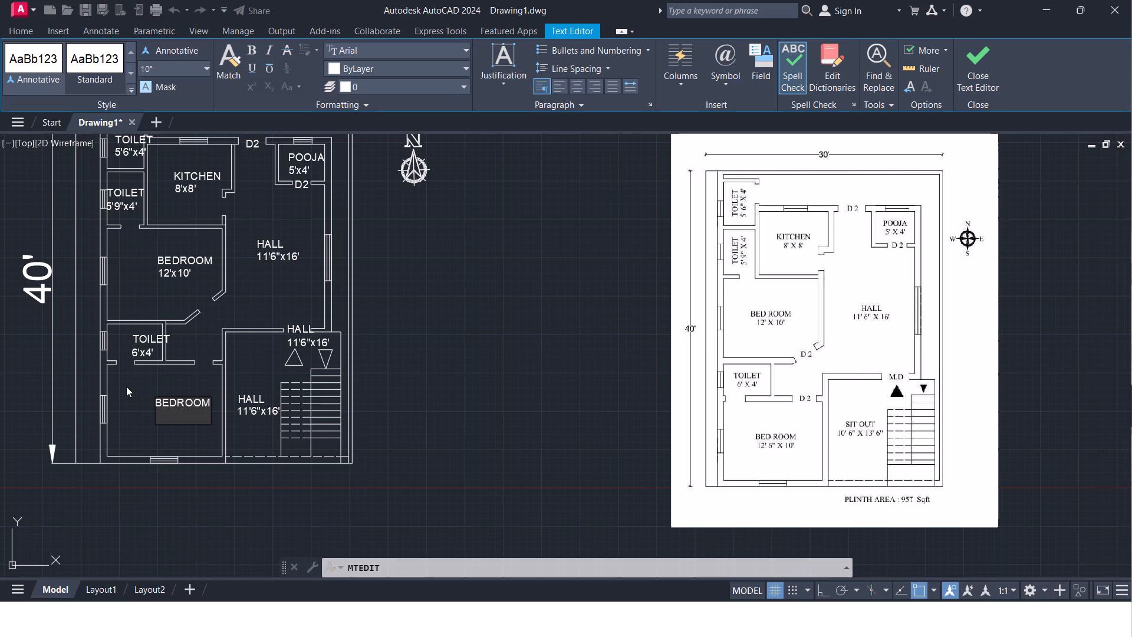
type("12")
key("apostrophe")
type("6\"")
key("x")
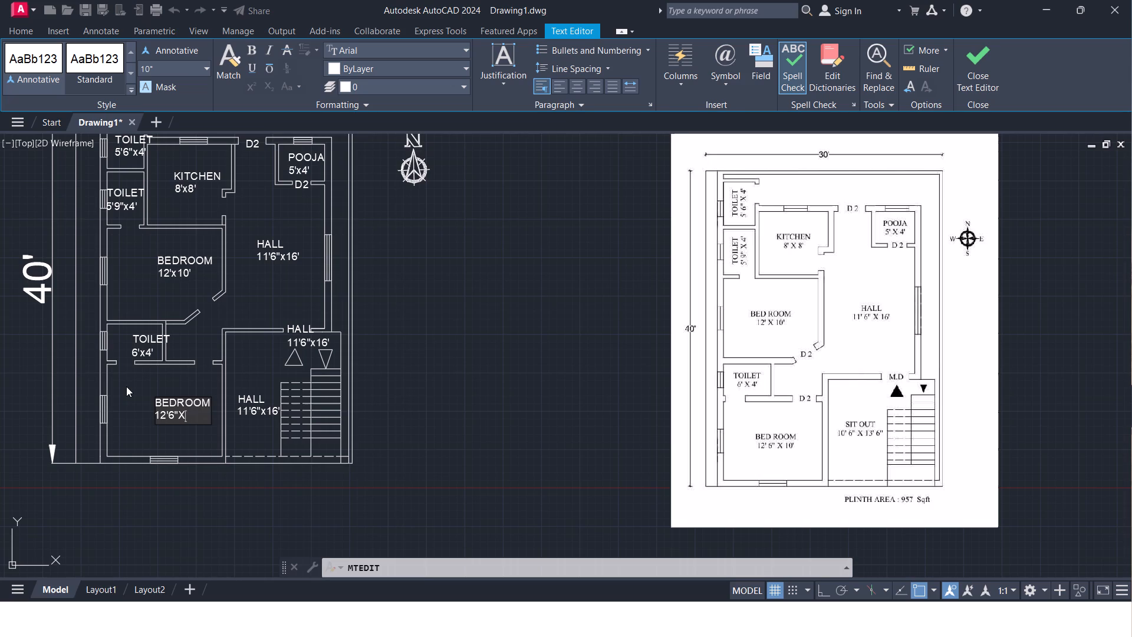
type("10'")
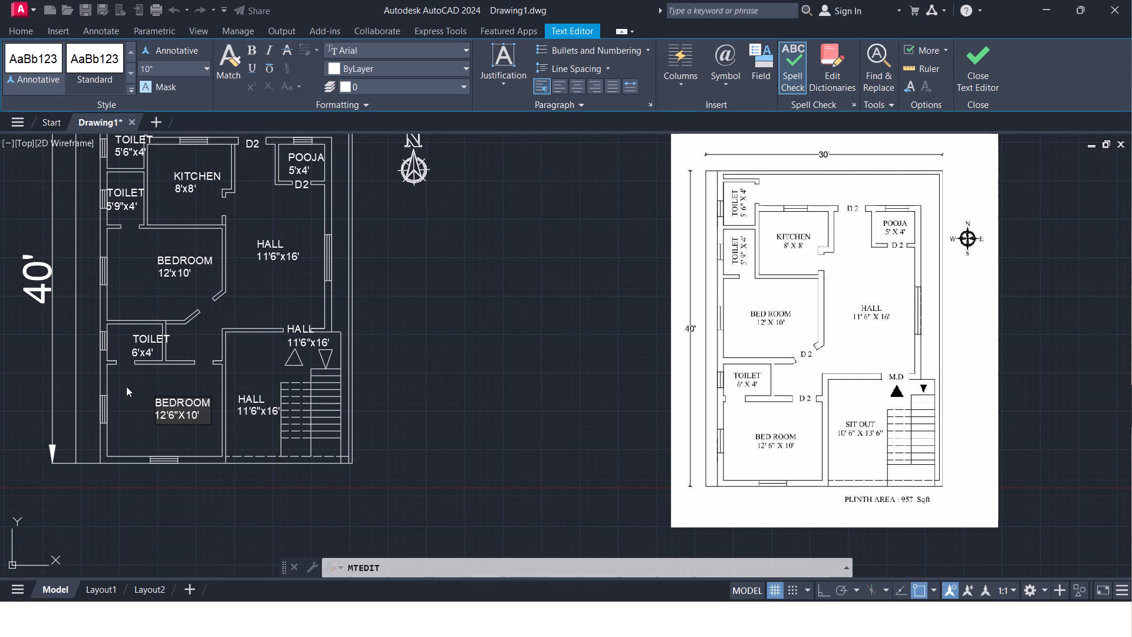
left_click(134, 426)
Replace the text of the HALL label at the door opening above the entrance arrow with MD.
scroll(154, 432, "down", 1)
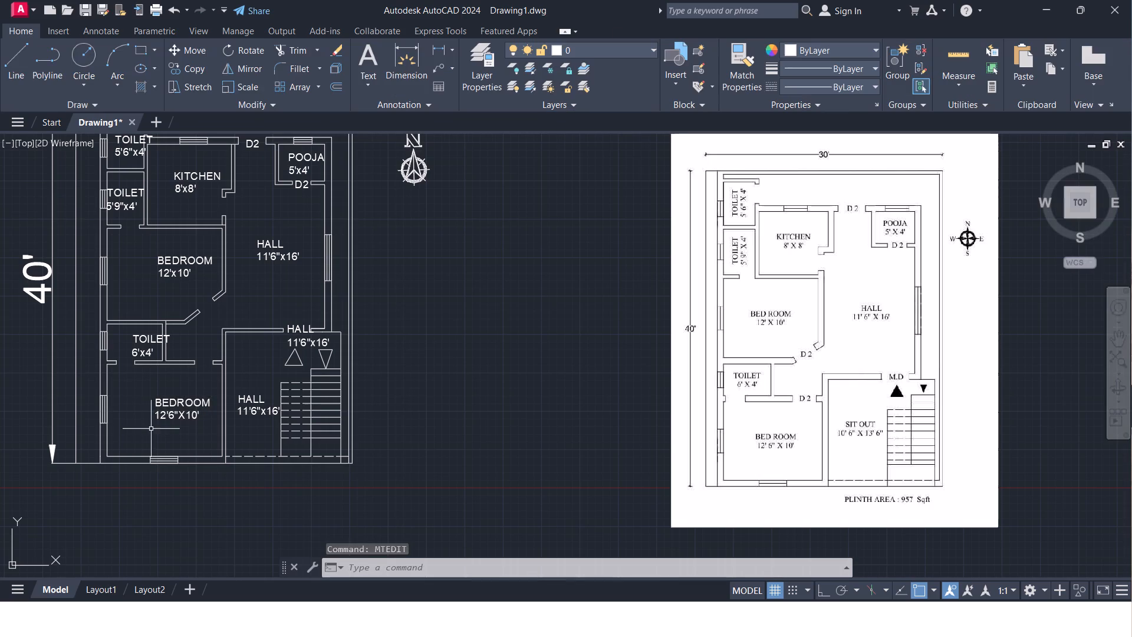
scroll(162, 436, "up", 1)
middle_click_drag(251, 430, 186, 418)
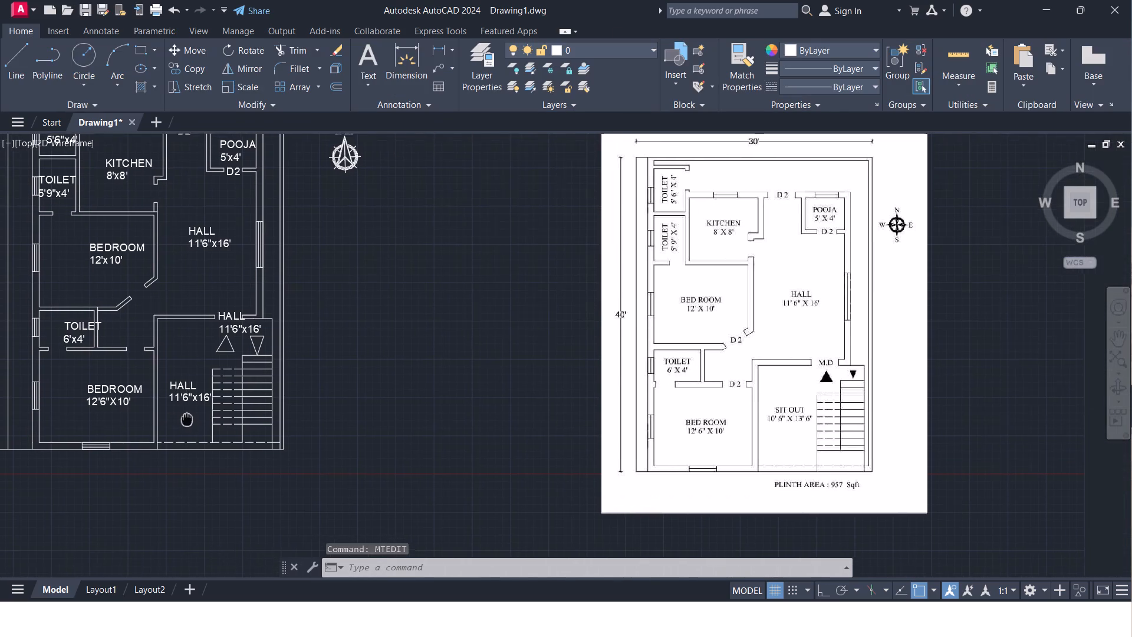
middle_click_drag(186, 418, 185, 418)
scroll(242, 320, "up", 1)
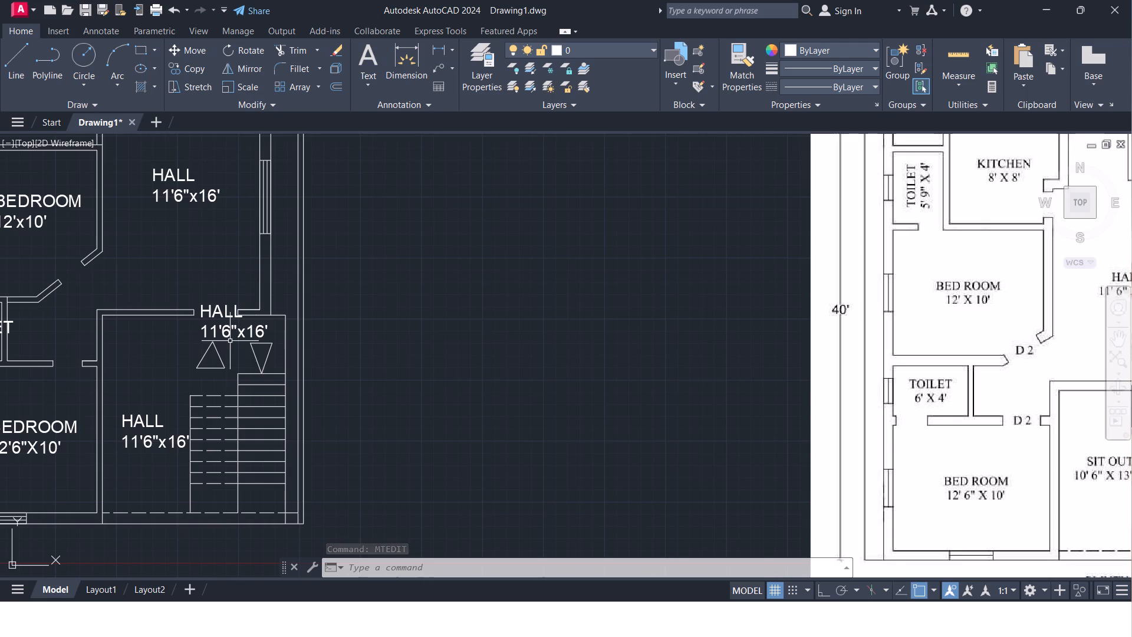
scroll(230, 341, "down", 1)
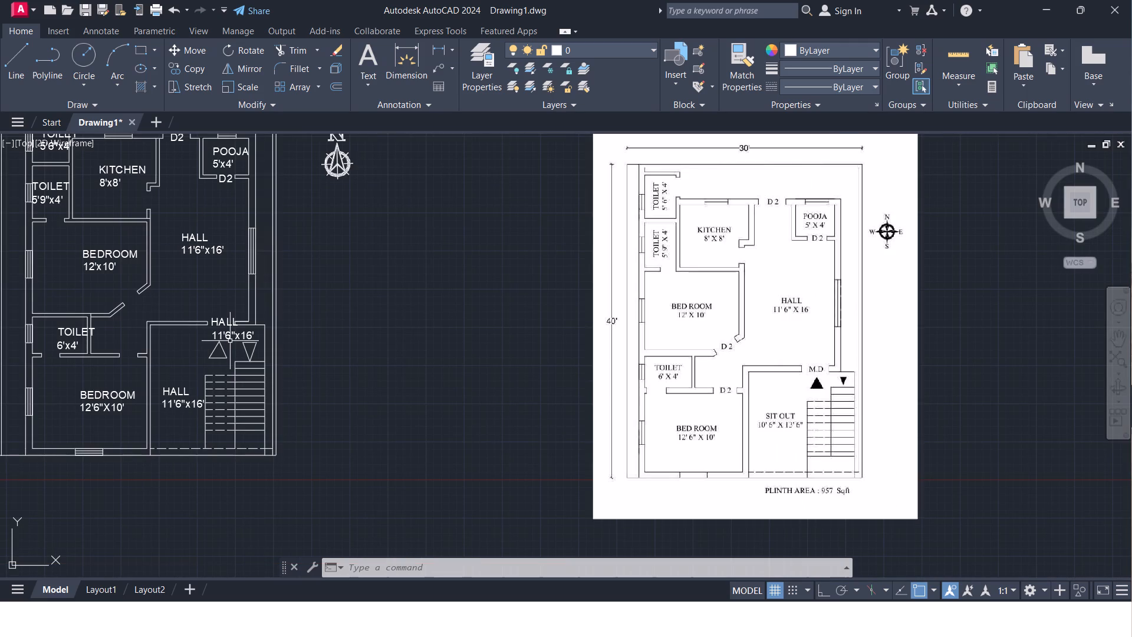
scroll(230, 341, "up", 1)
left_click(231, 343)
left_click(212, 297)
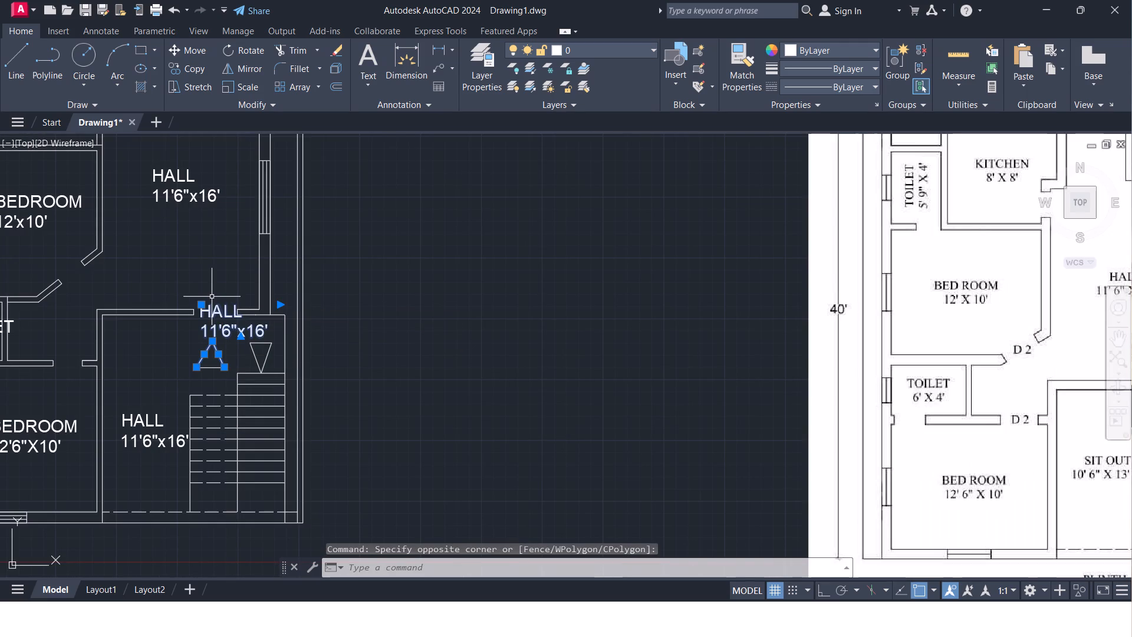
key("Escape")
left_click(233, 343)
left_click(211, 292)
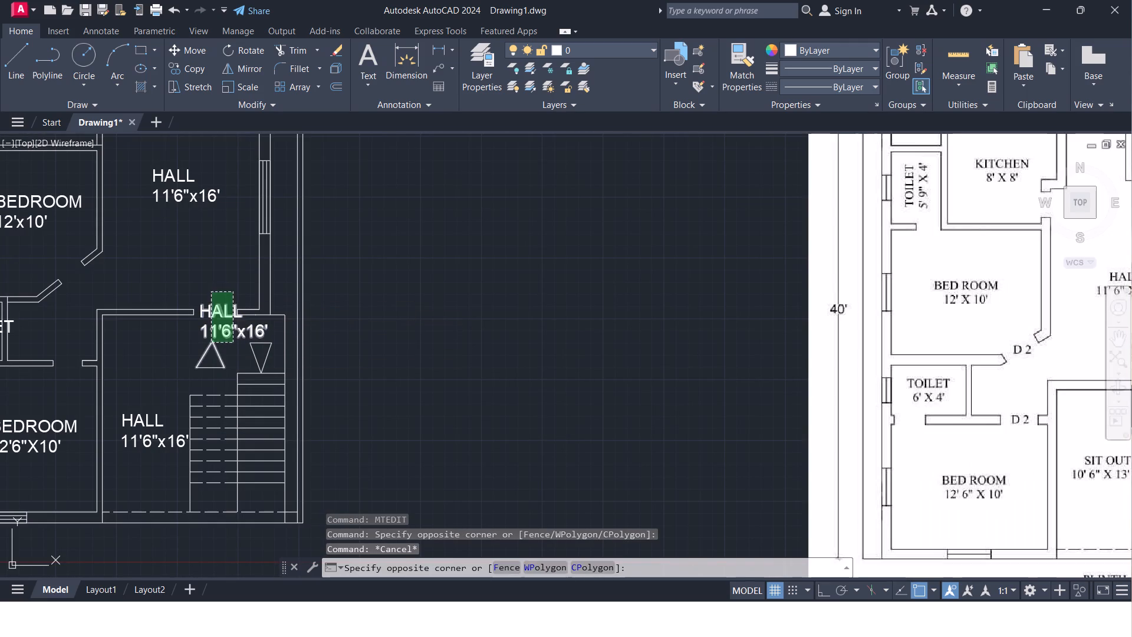
key("Escape")
left_click(240, 341)
left_click(223, 294)
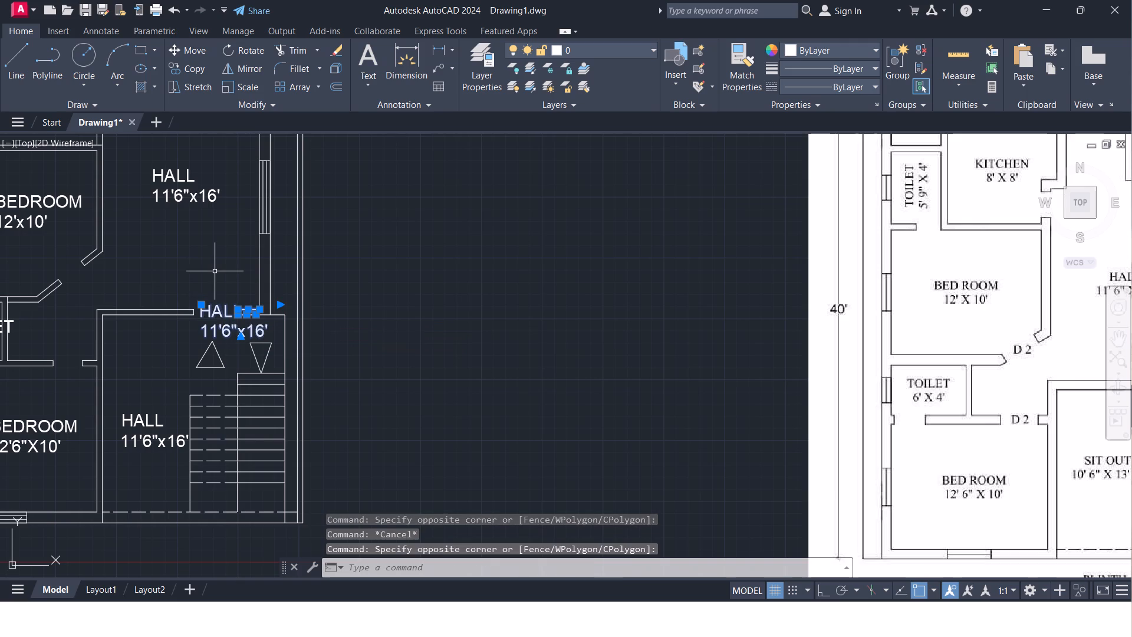
type("MTE")
key("Return")
left_click_drag(271, 331, 213, 322)
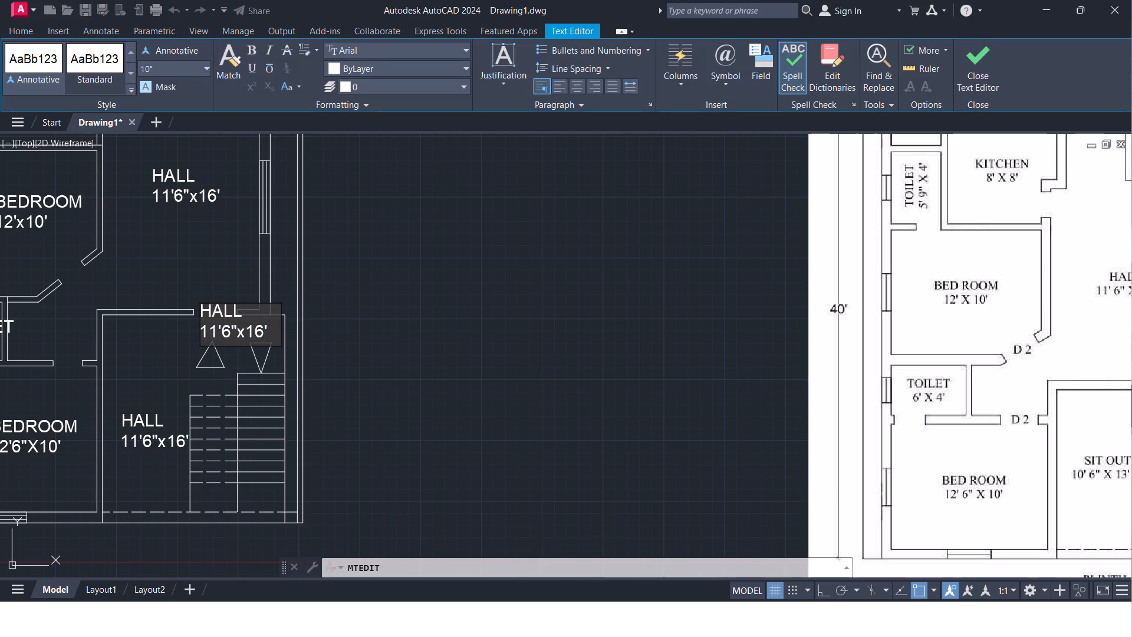
left_click_drag(213, 322, 202, 313)
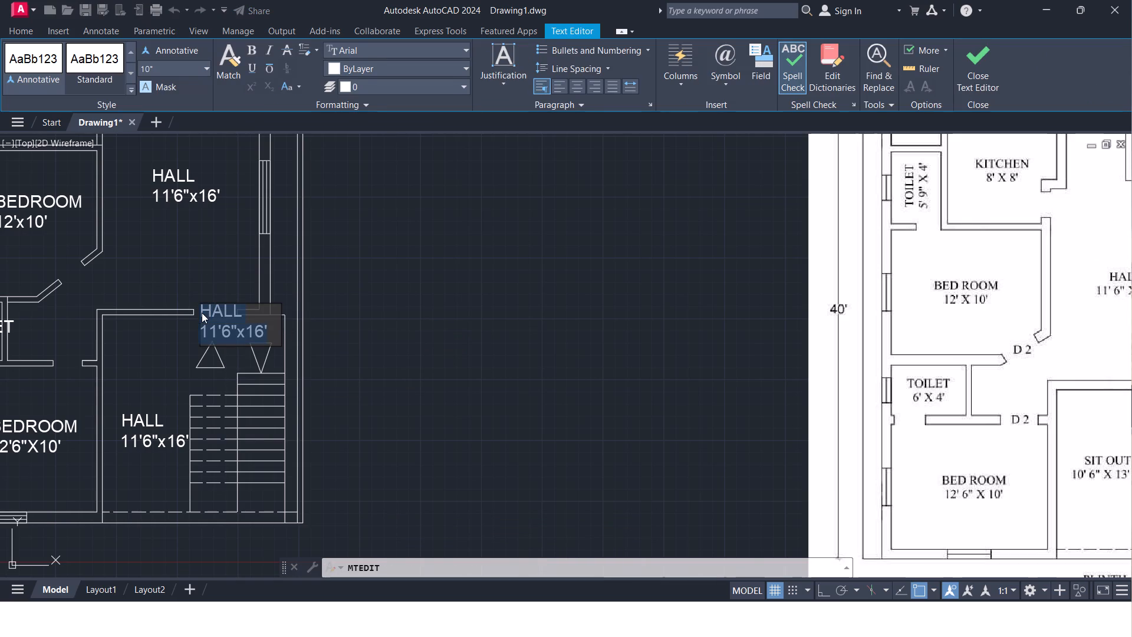
scroll(202, 313, "down", 1)
scroll(202, 313, "up", 1)
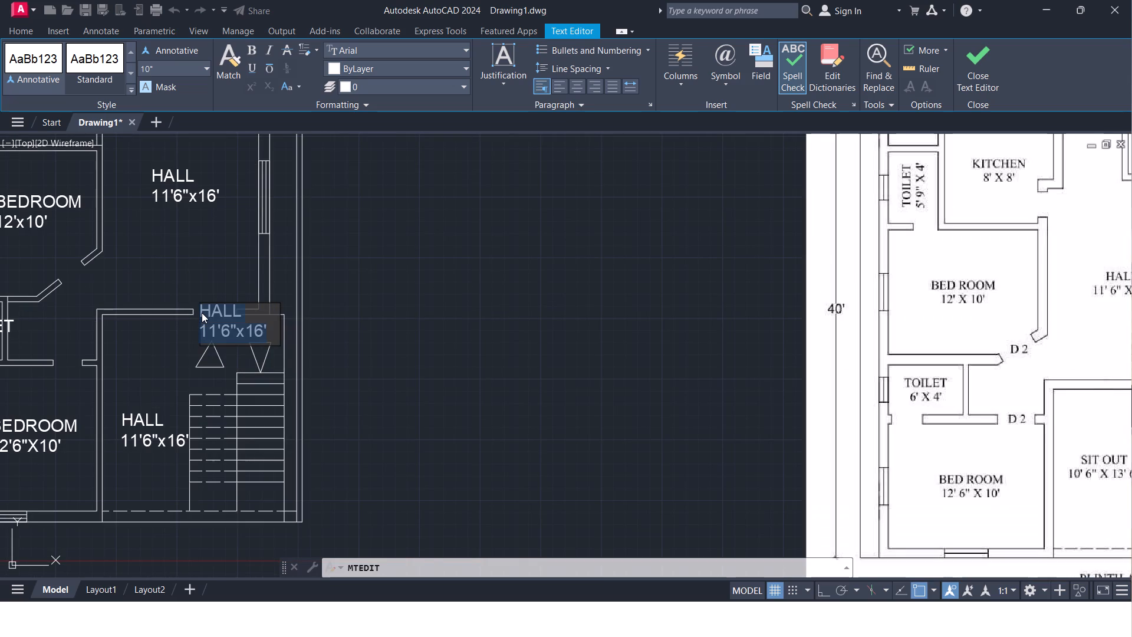
key("BackSpace")
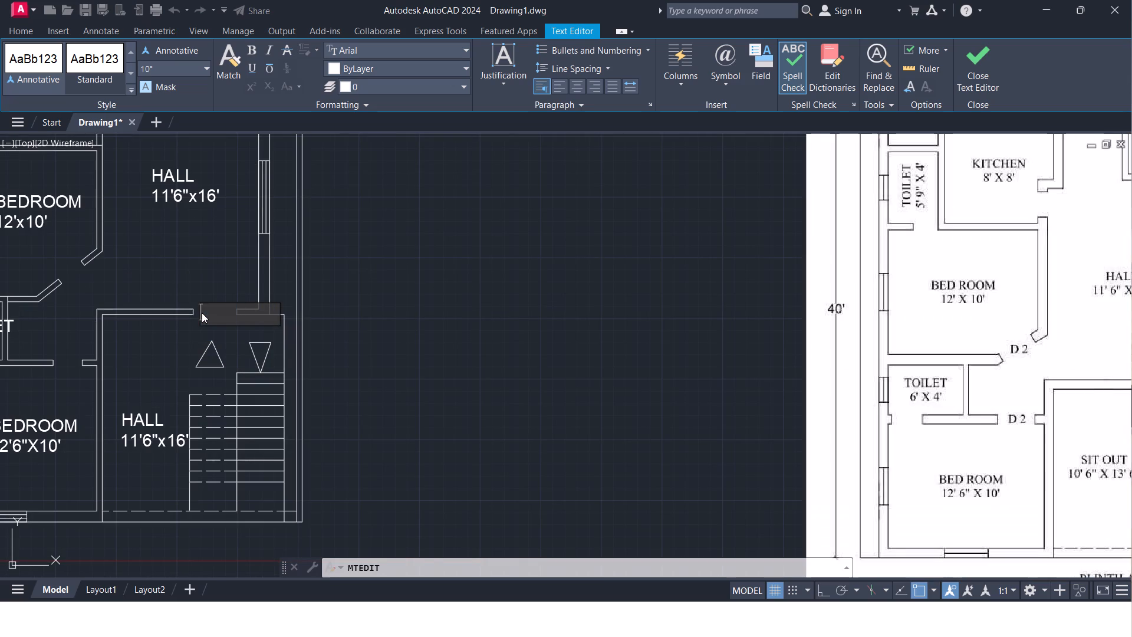
type("MD")
left_click(187, 337)
Replace the text of the HALL label beside the staircase with SITOUT and 10'6"X13'6" on two lines.
scroll(200, 333, "down", 1)
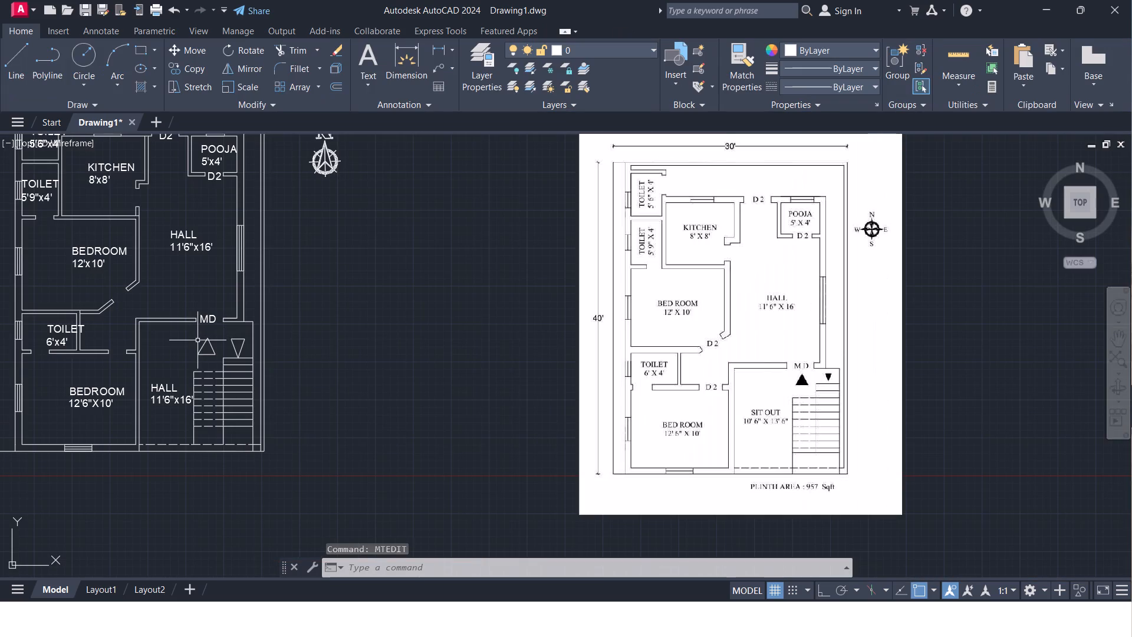
scroll(184, 405, "up", 1)
left_click(178, 419)
left_click(105, 324)
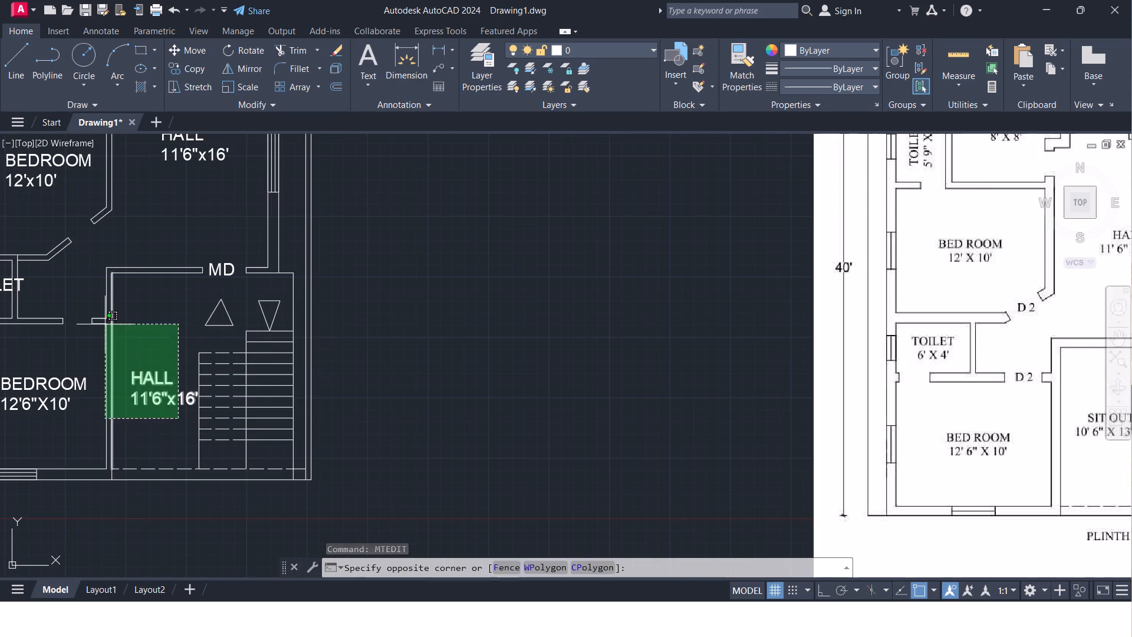
key("Escape")
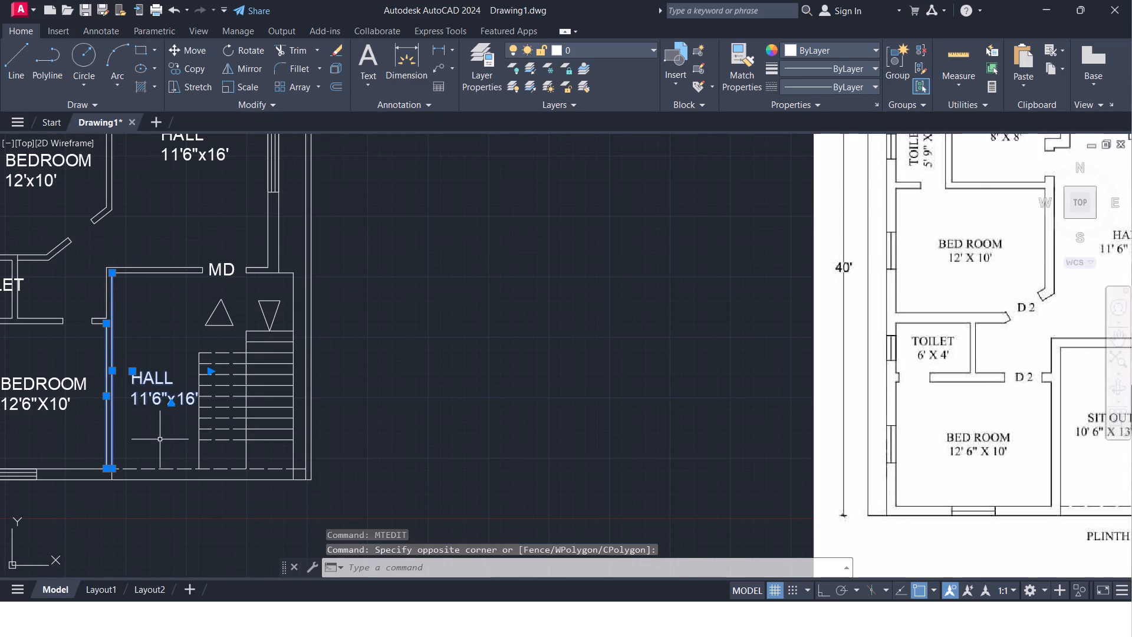
key("Escape")
left_click(161, 427)
left_click(143, 342)
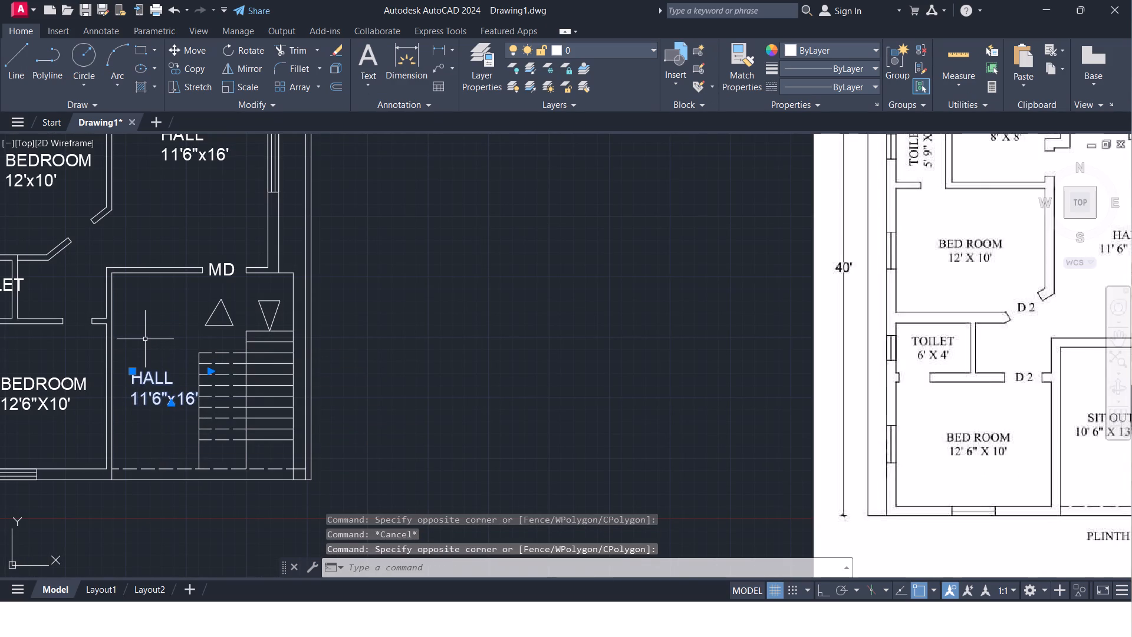
type("MTE")
key("Return")
left_click_drag(199, 398, 109, 375)
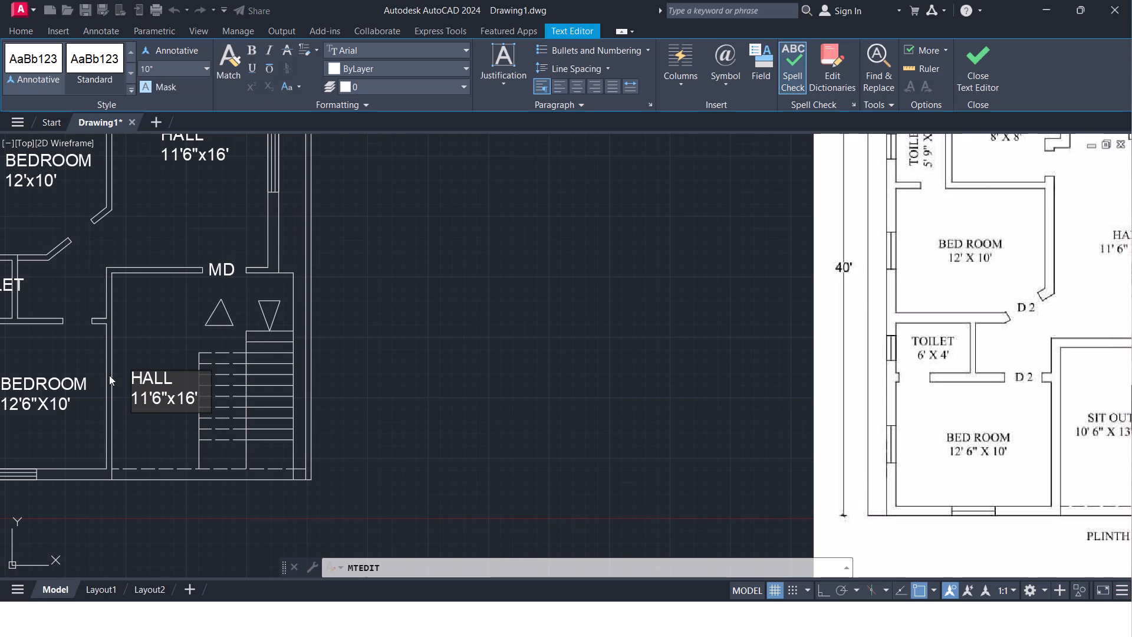
key("BackSpace")
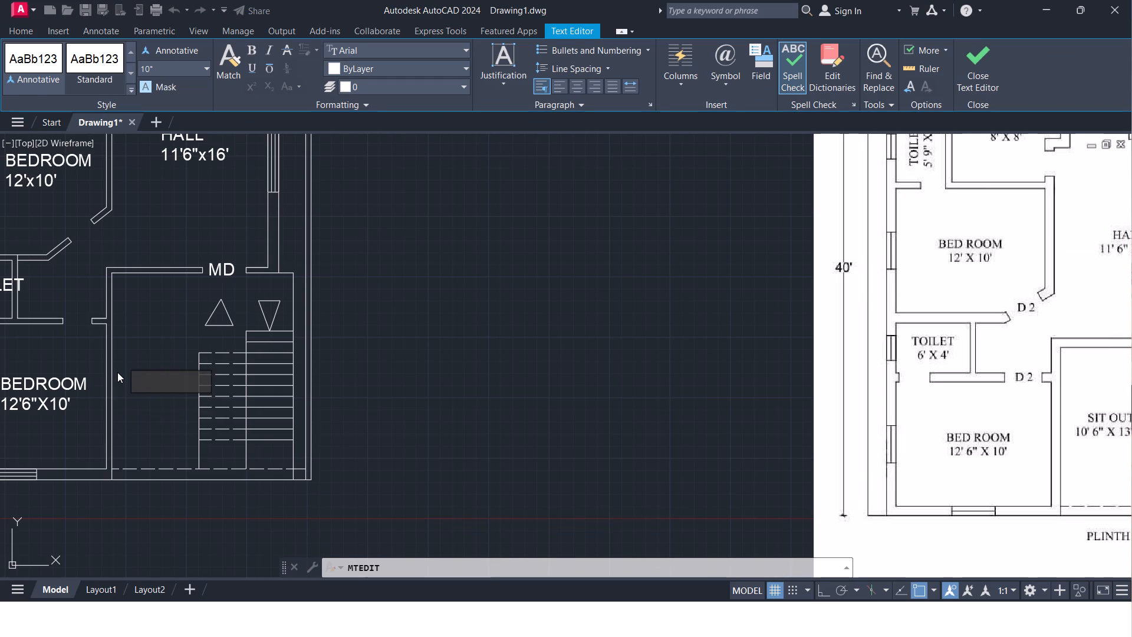
key("s")
type("ITO")
type("UT")
key("Return")
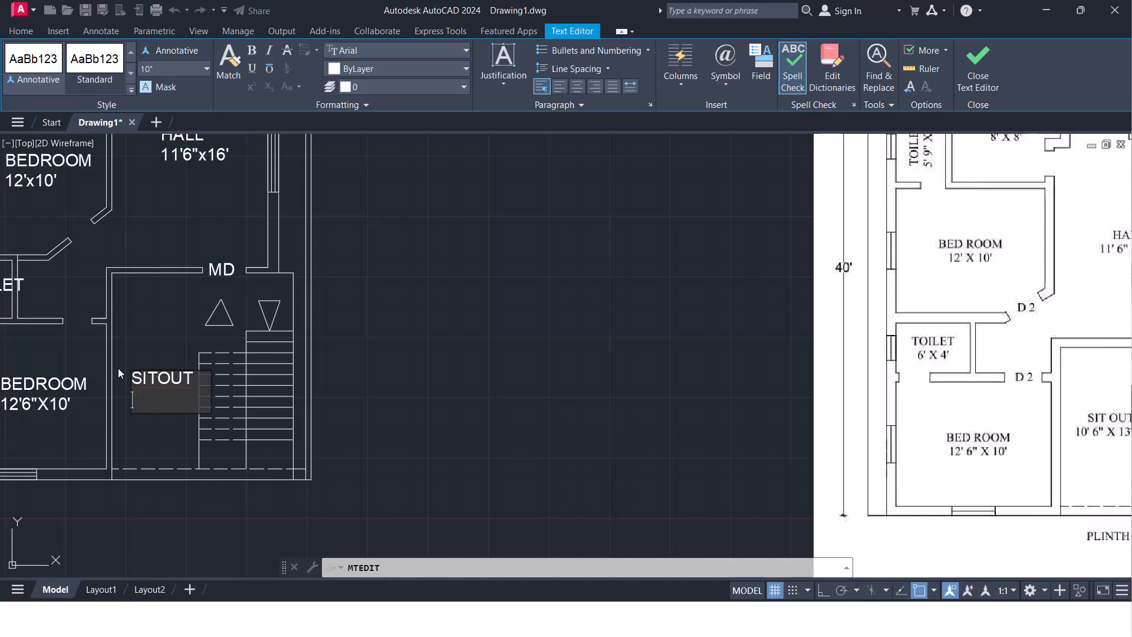
scroll(152, 357, "down", 2)
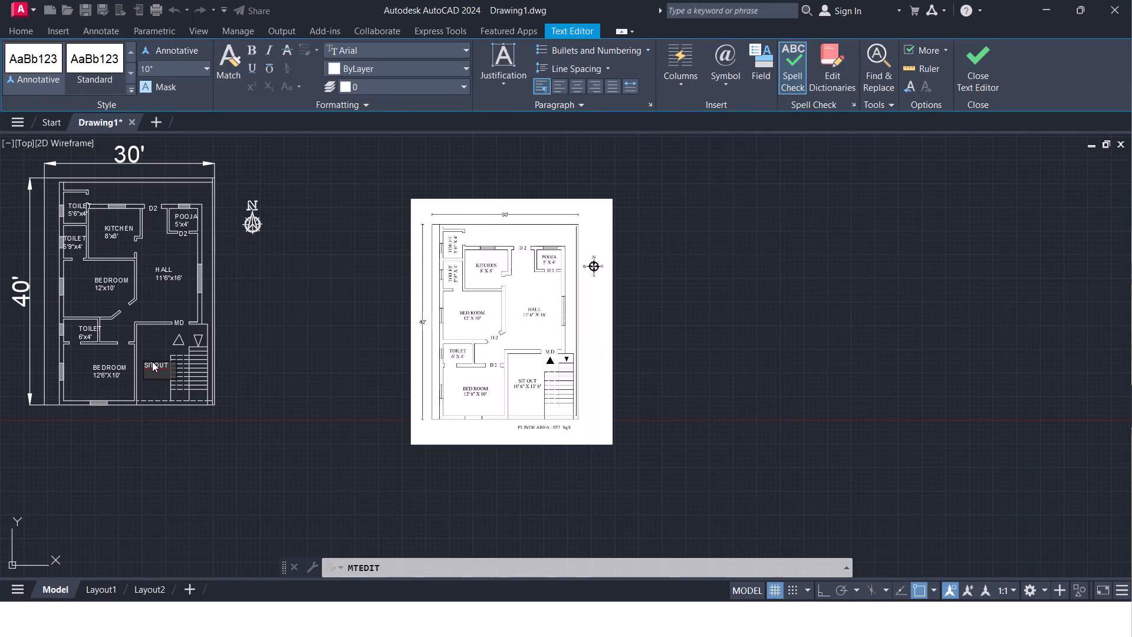
scroll(152, 362, "up", 2)
scroll(150, 364, "down", 1)
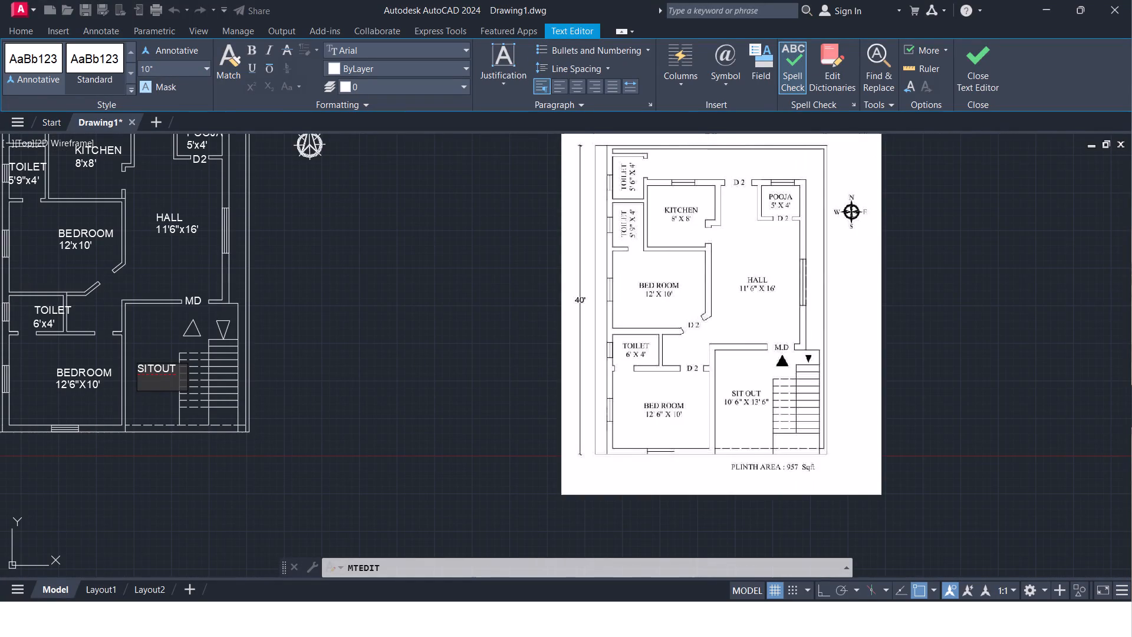
key("1")
key("0")
type("'6\"")
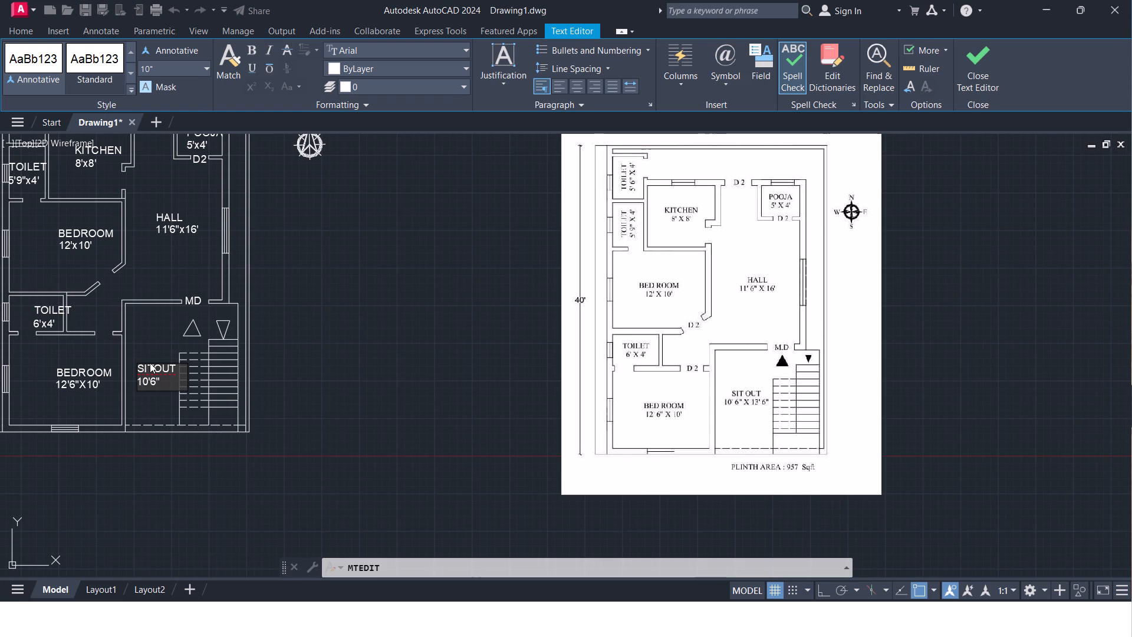
key("x")
type("13'")
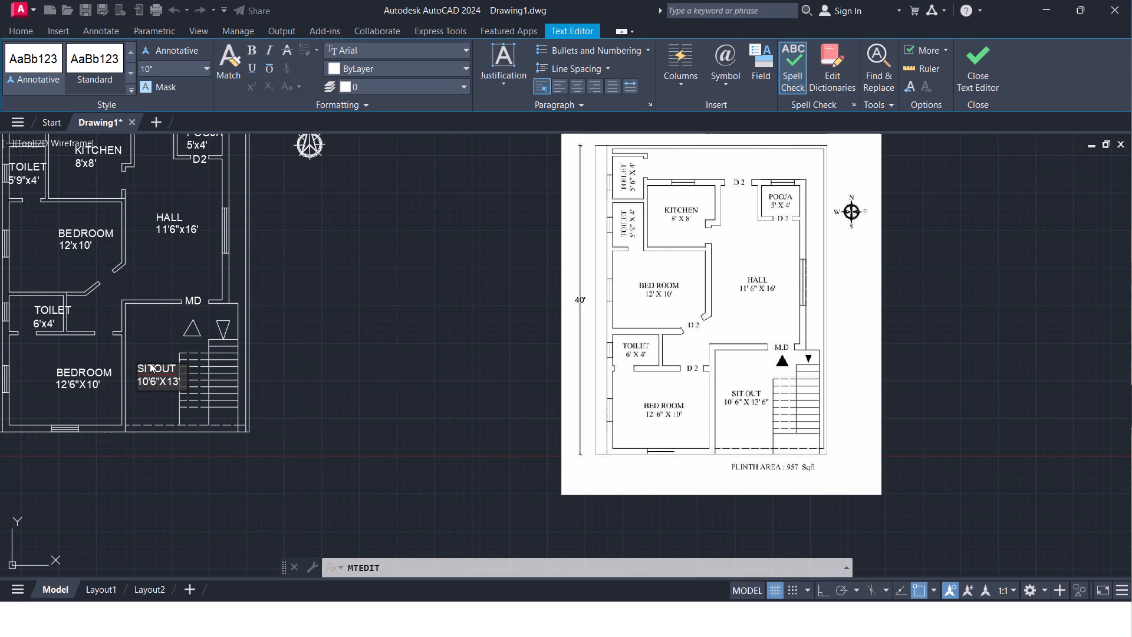
type("6\"")
left_click(158, 406)
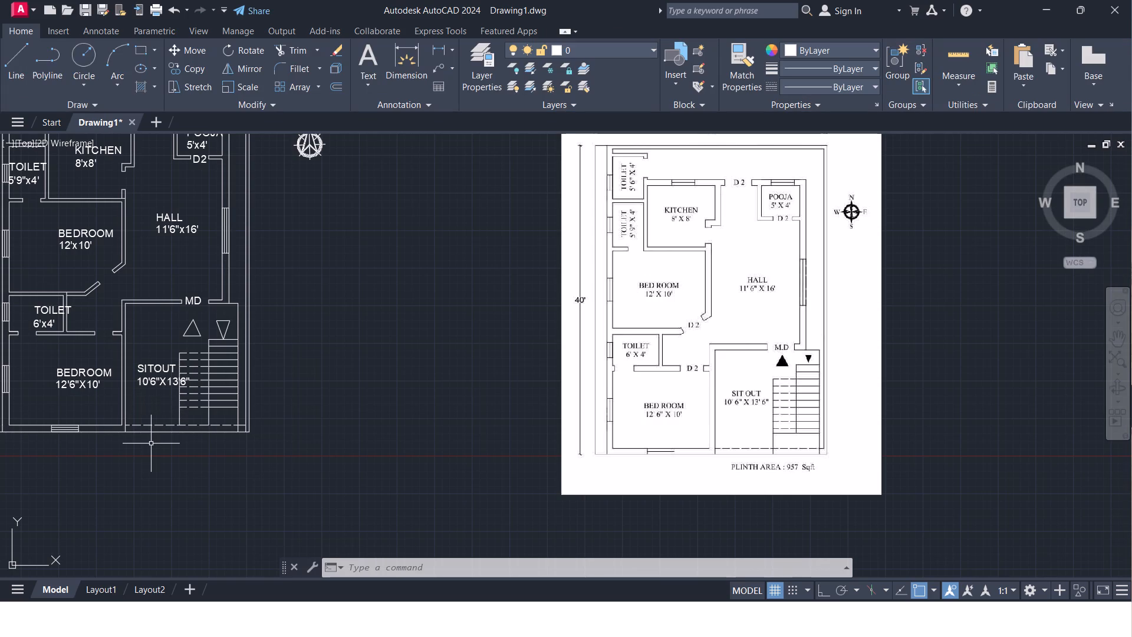
Copy the SITOUT label to just below the plan's bottom wall, under the staircase.
left_click(159, 396)
left_click(153, 364)
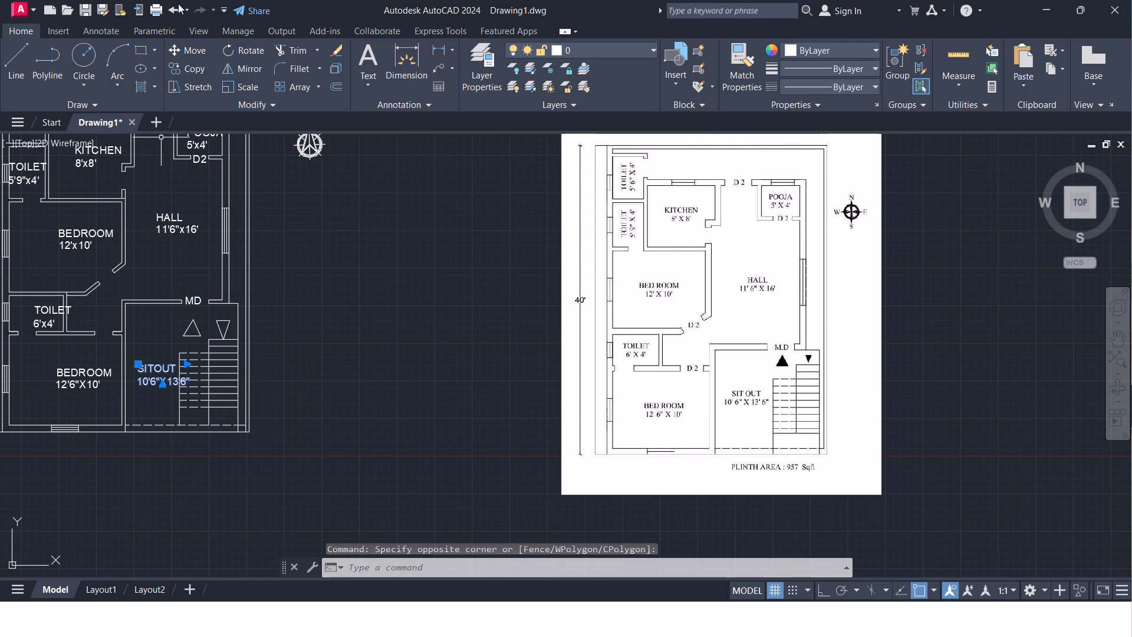
left_click(190, 63)
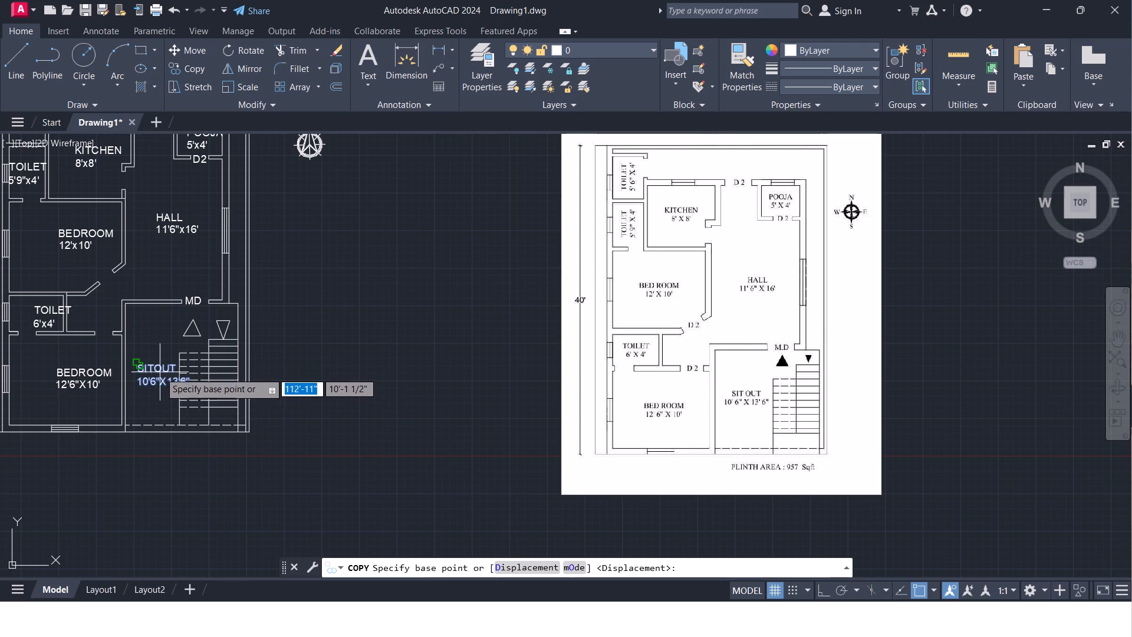
left_click(159, 372)
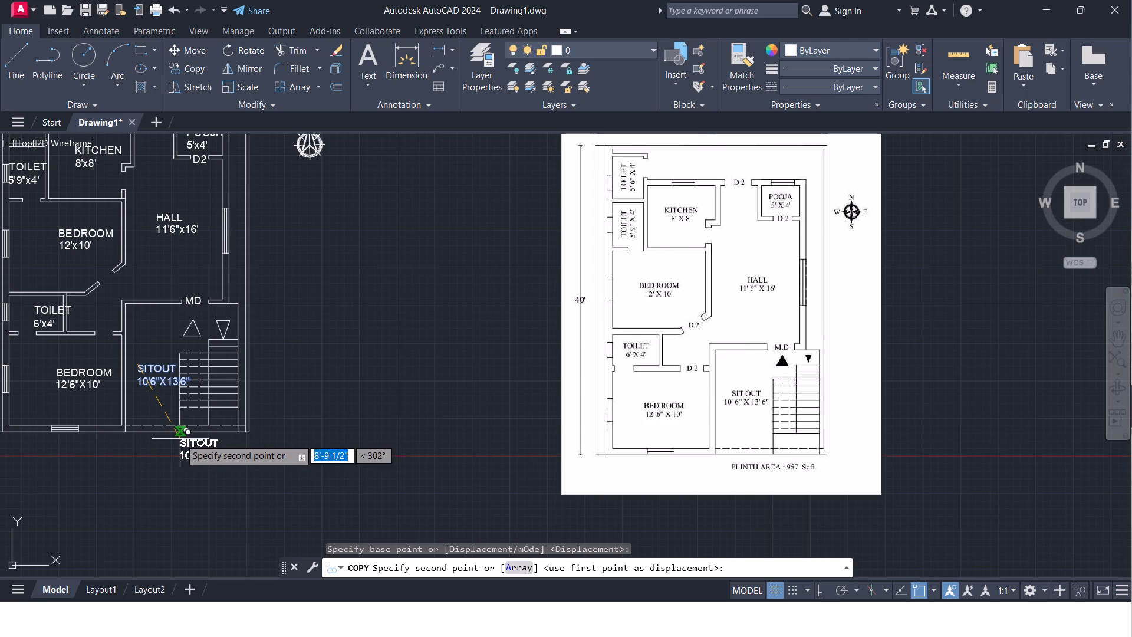
left_click(180, 439)
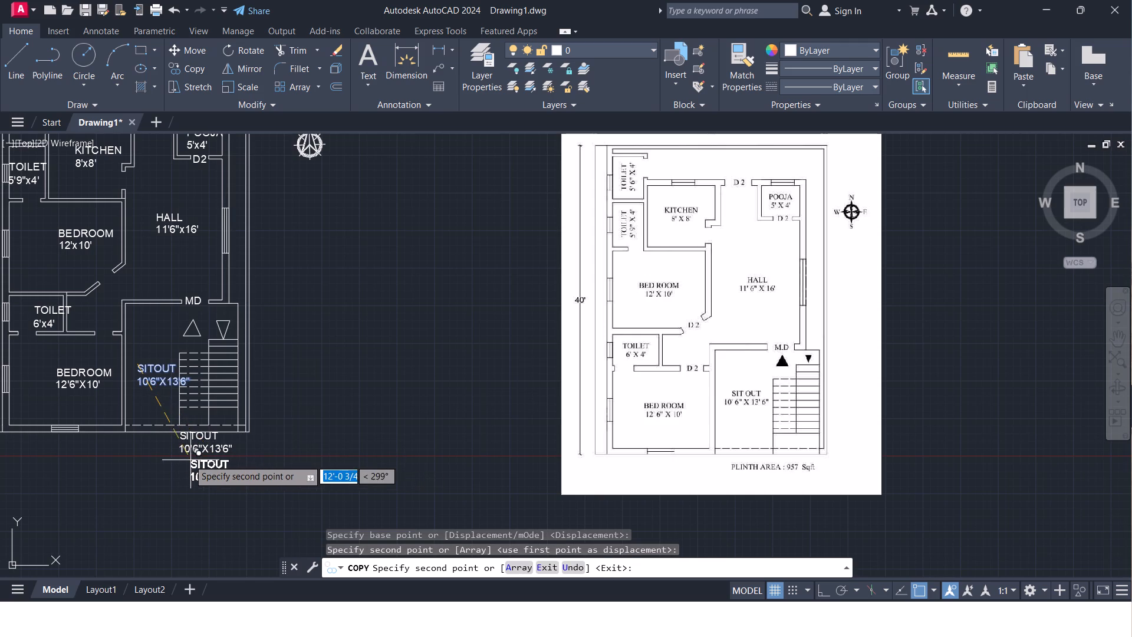
key("Escape")
Replace the text of the copied SITOUT label below the plan's bottom wall with PLINTH AREA :957sqft.
left_click(201, 445)
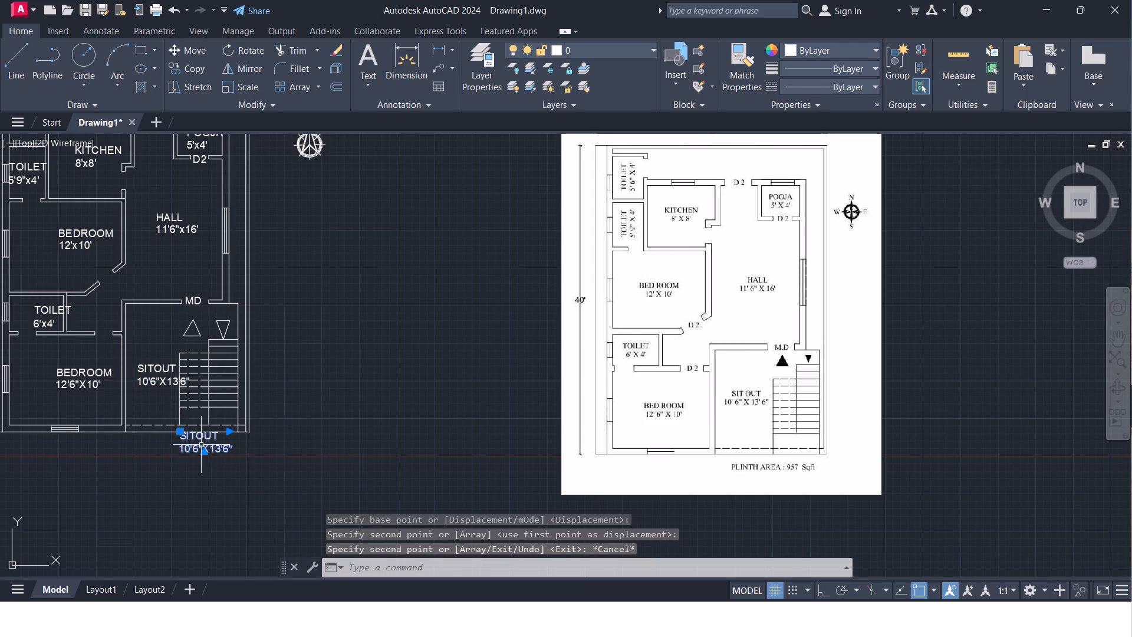
key("m")
type("TE")
key("Return")
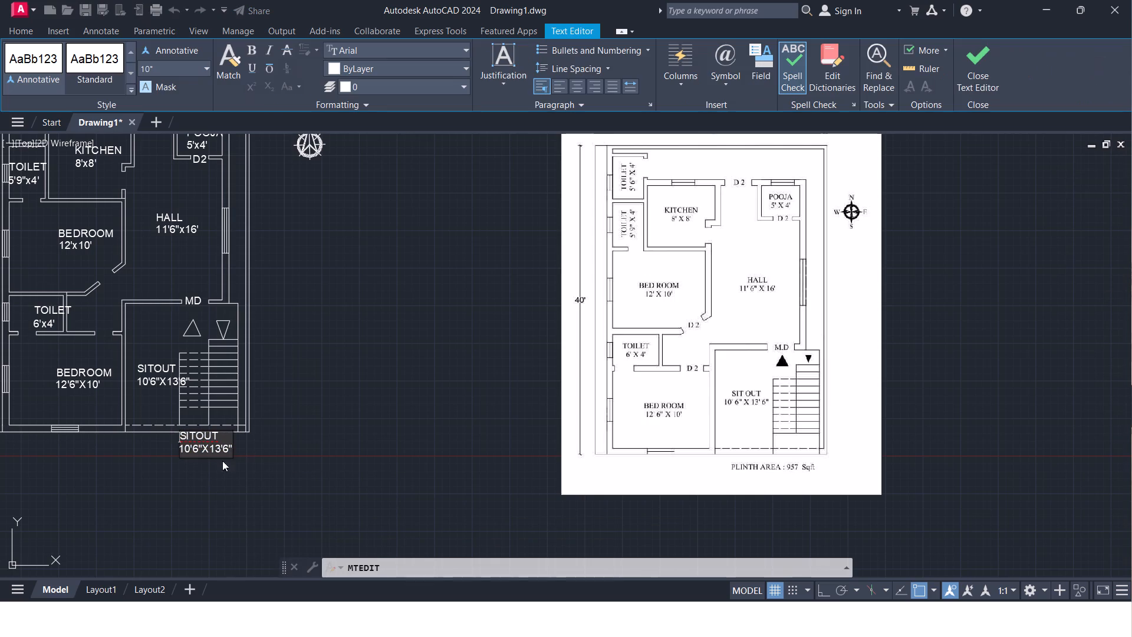
left_click_drag(229, 448, 172, 440)
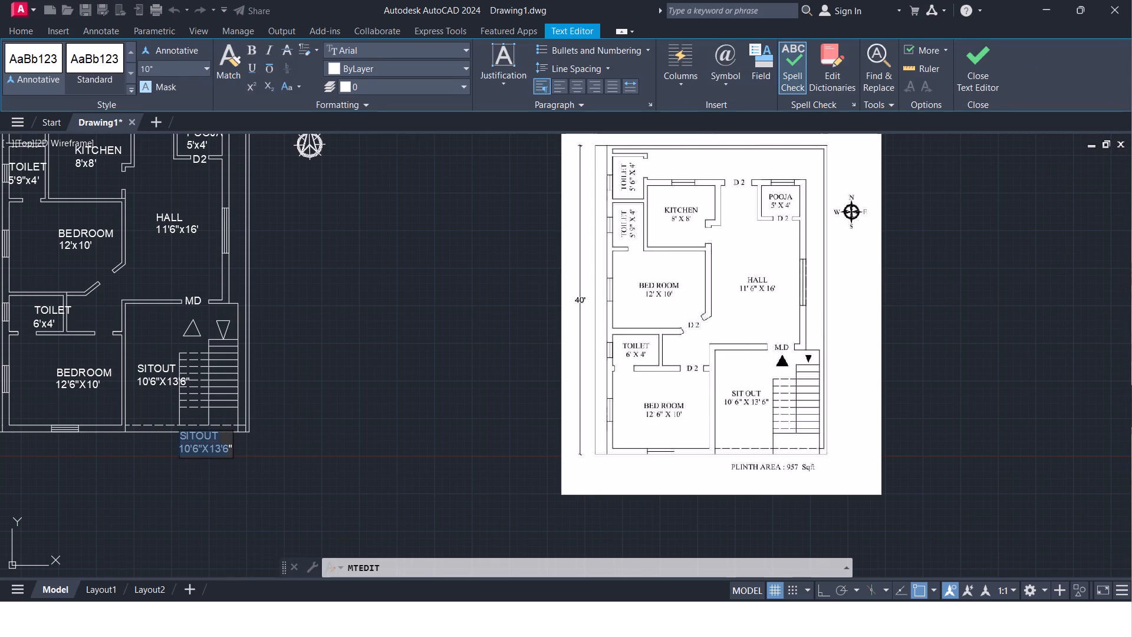
left_click_drag(172, 440, 170, 439)
key("BackSpace")
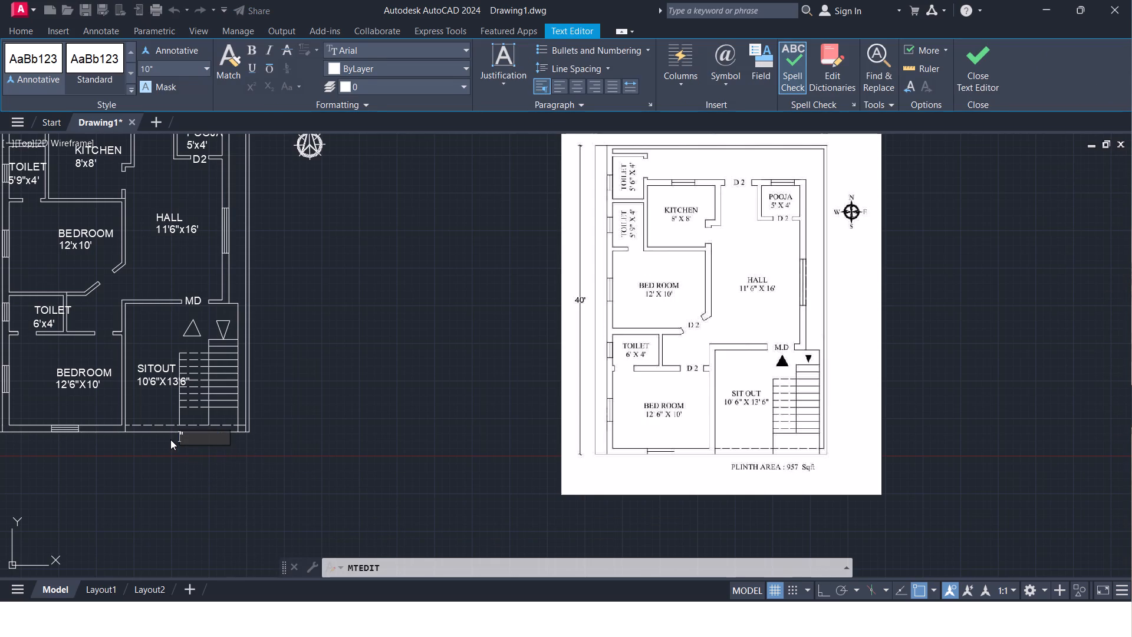
left_click_drag(187, 436, 162, 433)
key("BackSpace")
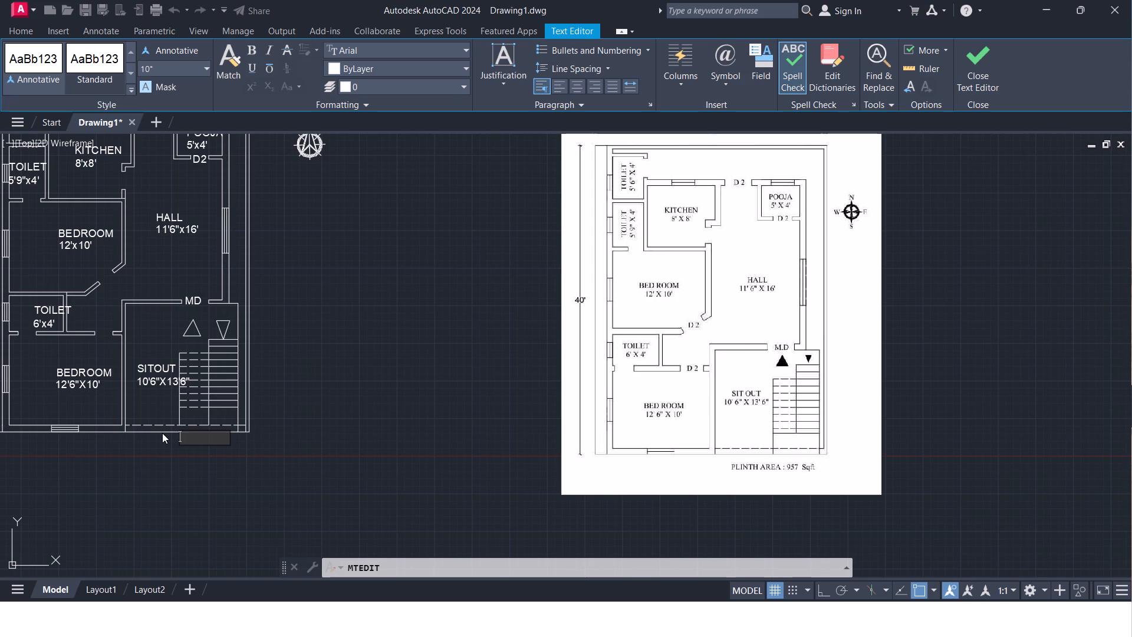
type("PLIN")
key("t")
key("h")
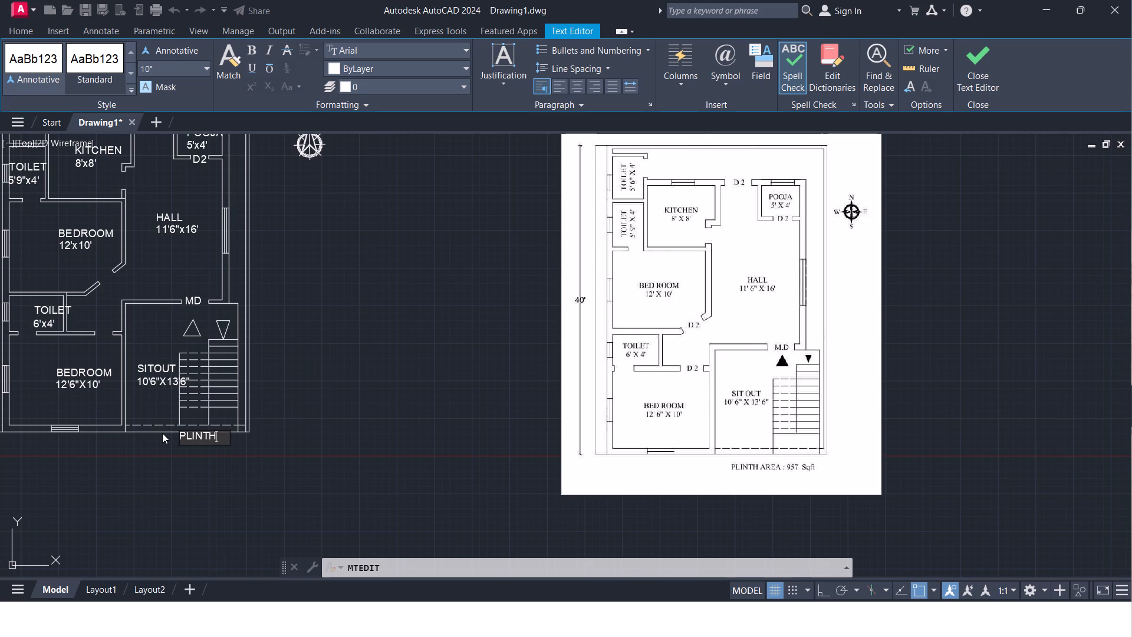
key("space")
type("AREA")
key("BackSpace")
key("BackSpace")
key("BackSpace")
type("REA")
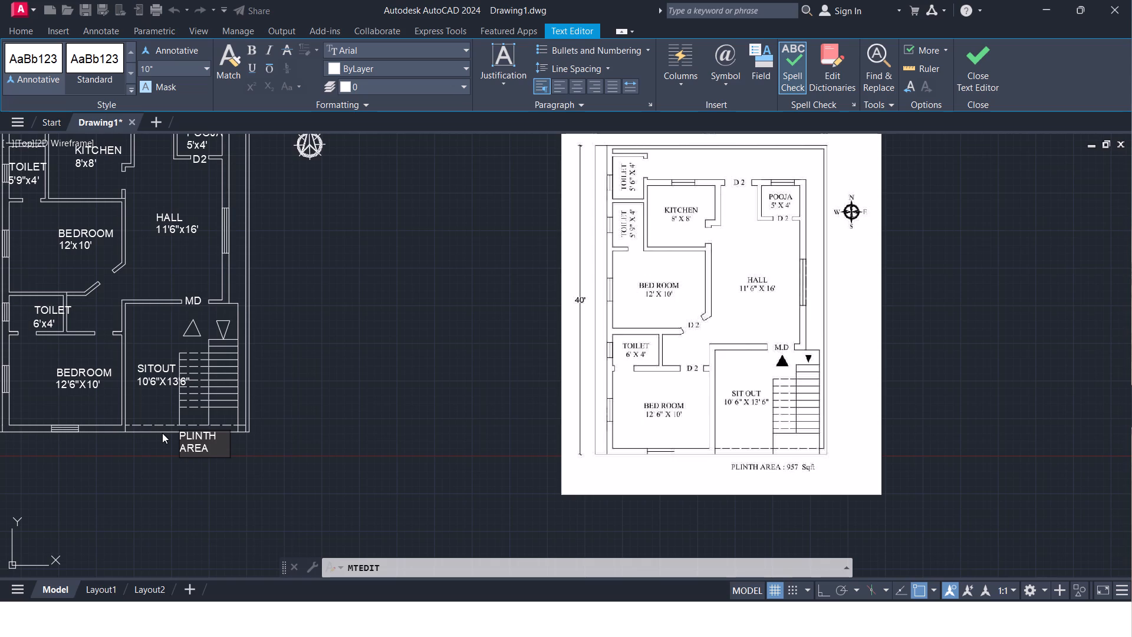
key("space")
key("semicolon")
key("Return")
key("shift+colon")
key("BackSpace")
key("BackSpace")
key("BackSpace")
key("shift+colon")
type("957")
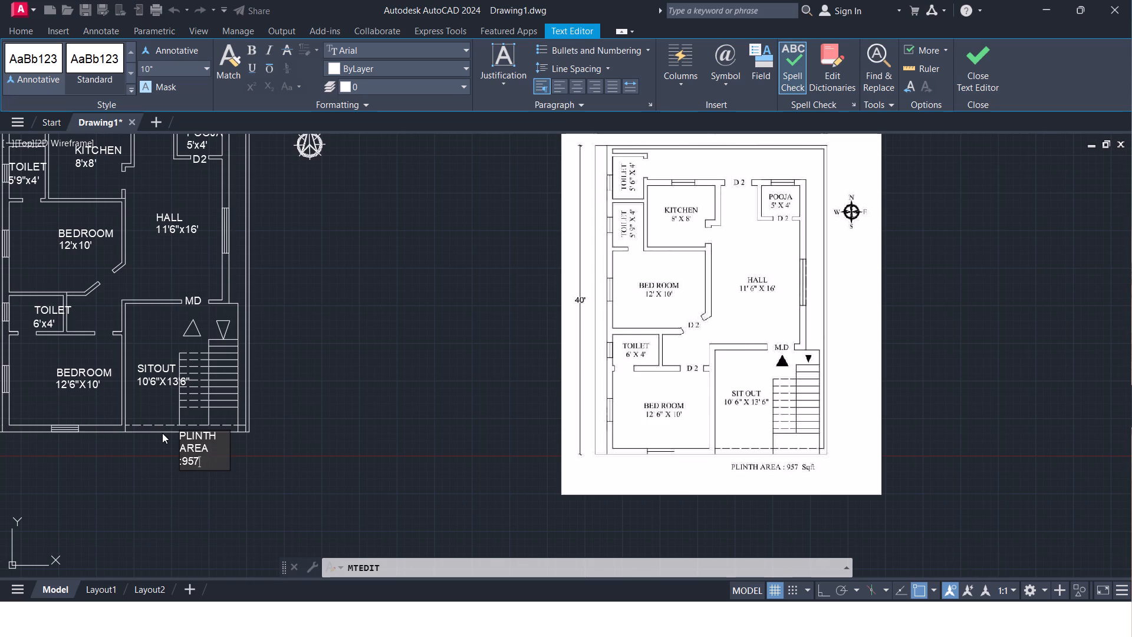
type("SQ")
key("BackSpace")
key("BackSpace")
key("s")
key("q")
type("ft")
left_click(243, 447)
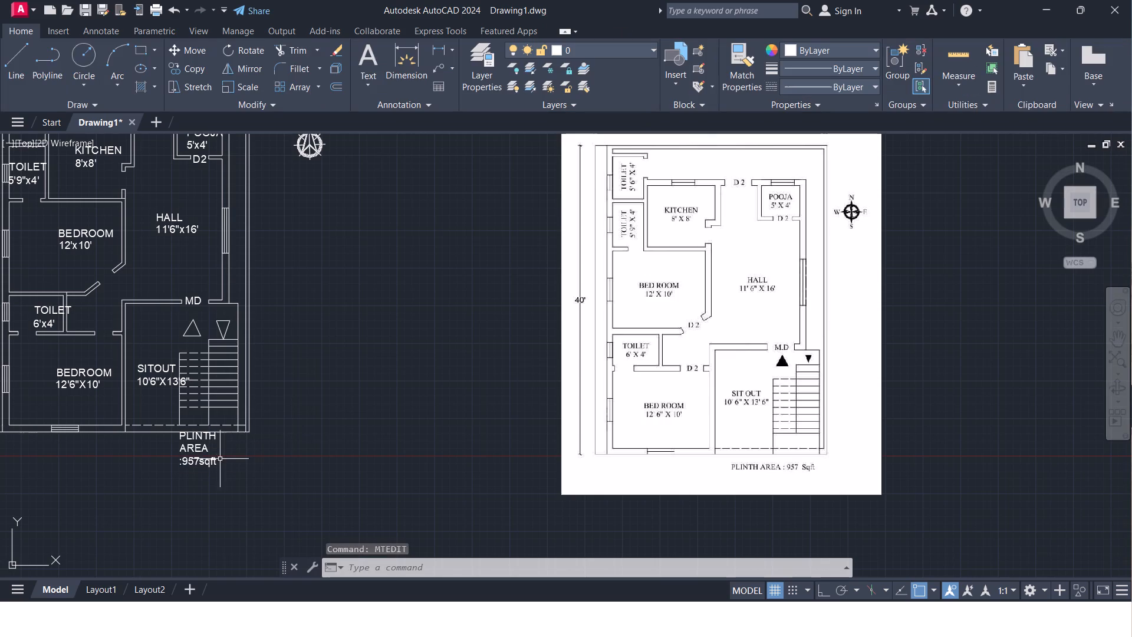
Widen the text frame of the plinth area note so its text fits on a single line.
left_click(204, 462)
left_click(226, 433)
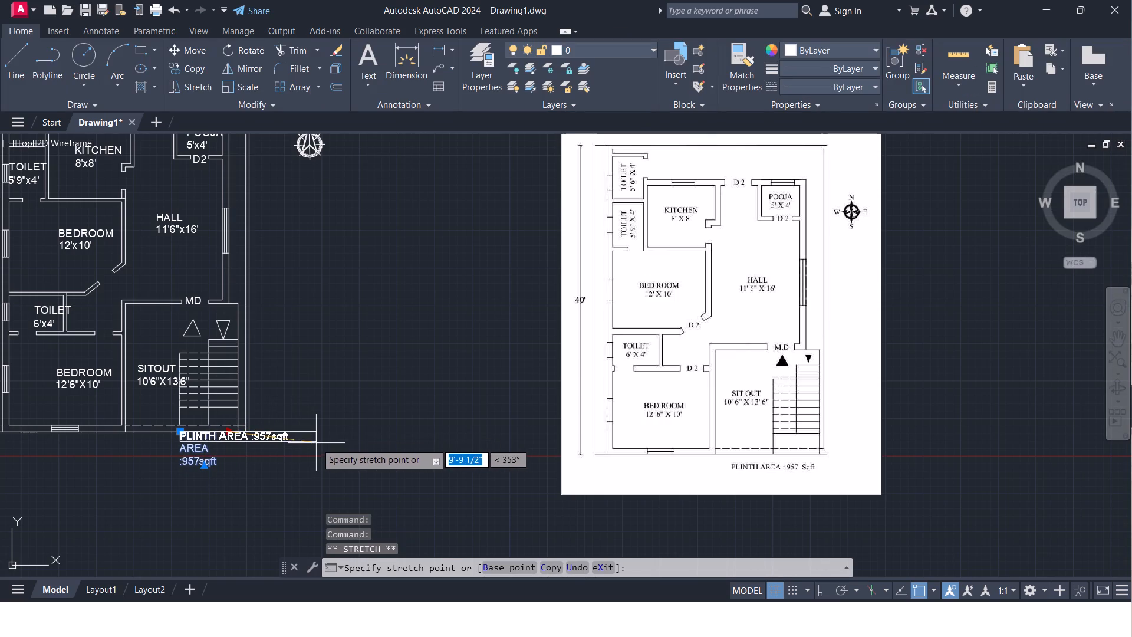
left_click(307, 436)
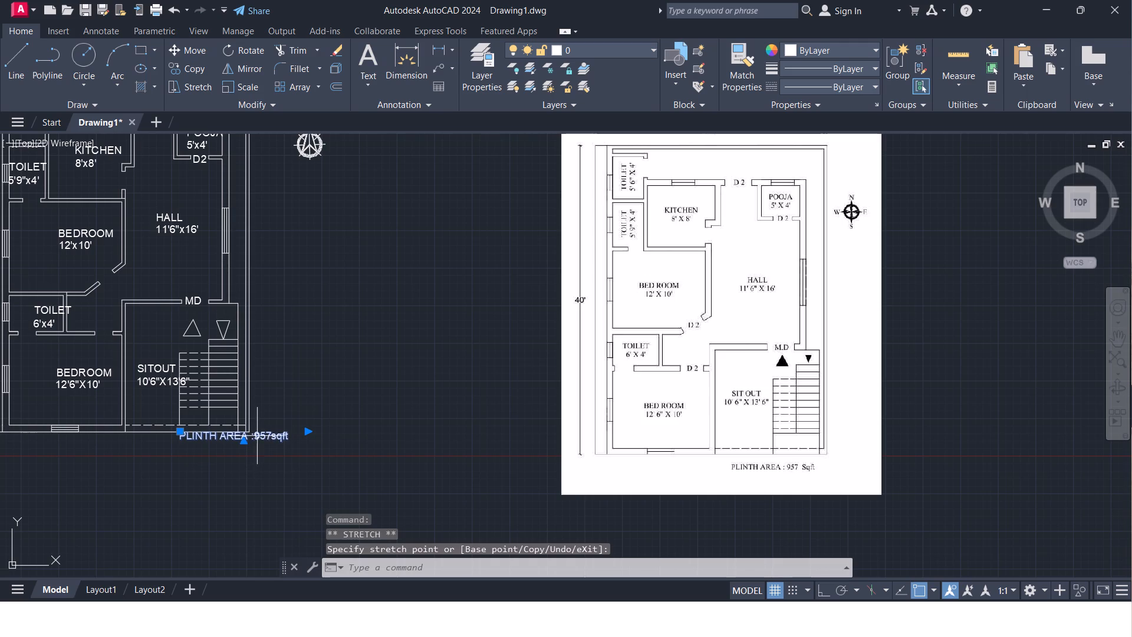
Move the plinth area note clear of the bottom wall, centred beneath the sitout and staircase.
key("m")
key("Return")
left_click(232, 432)
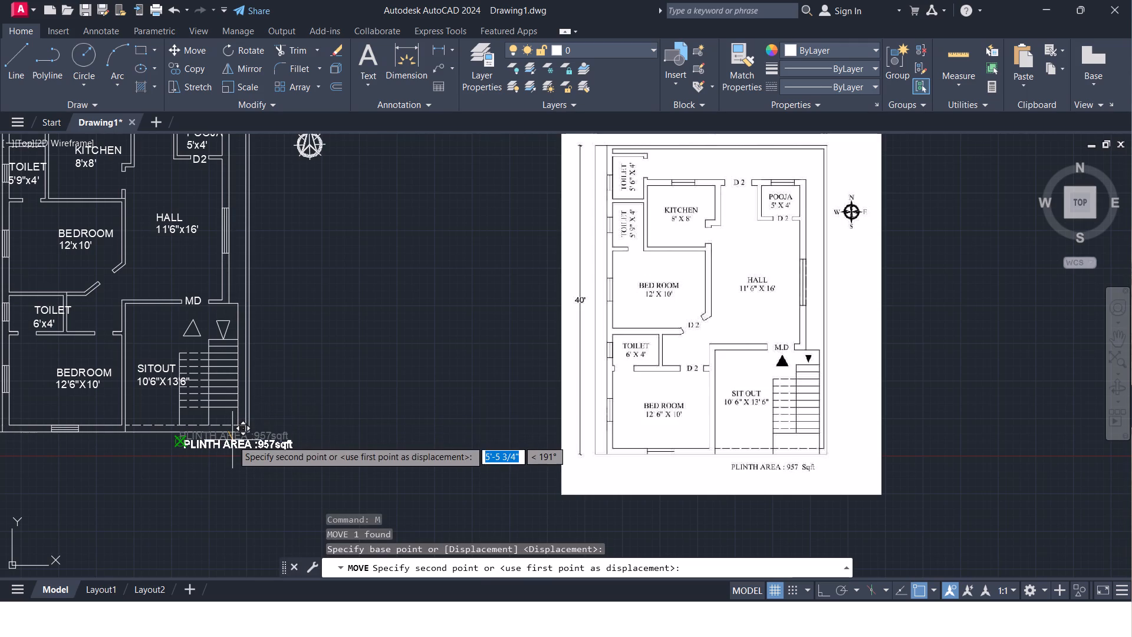
left_click(232, 441)
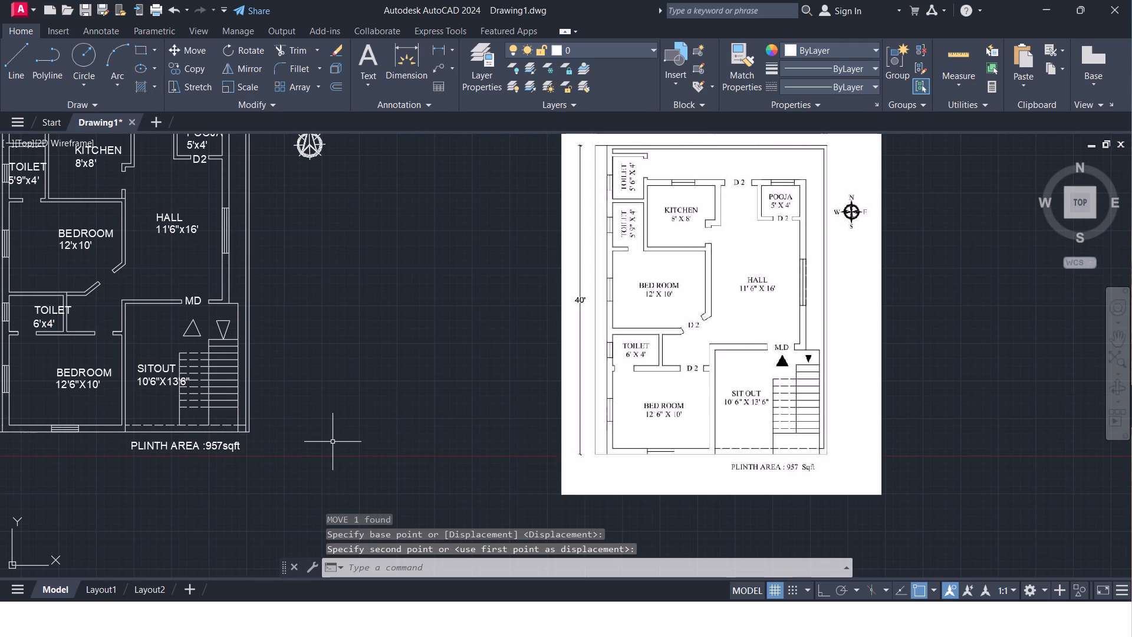
key("Escape")
Examine the whole redrawn plan against the reference image.
scroll(336, 431, "down", 2)
key("Escape")
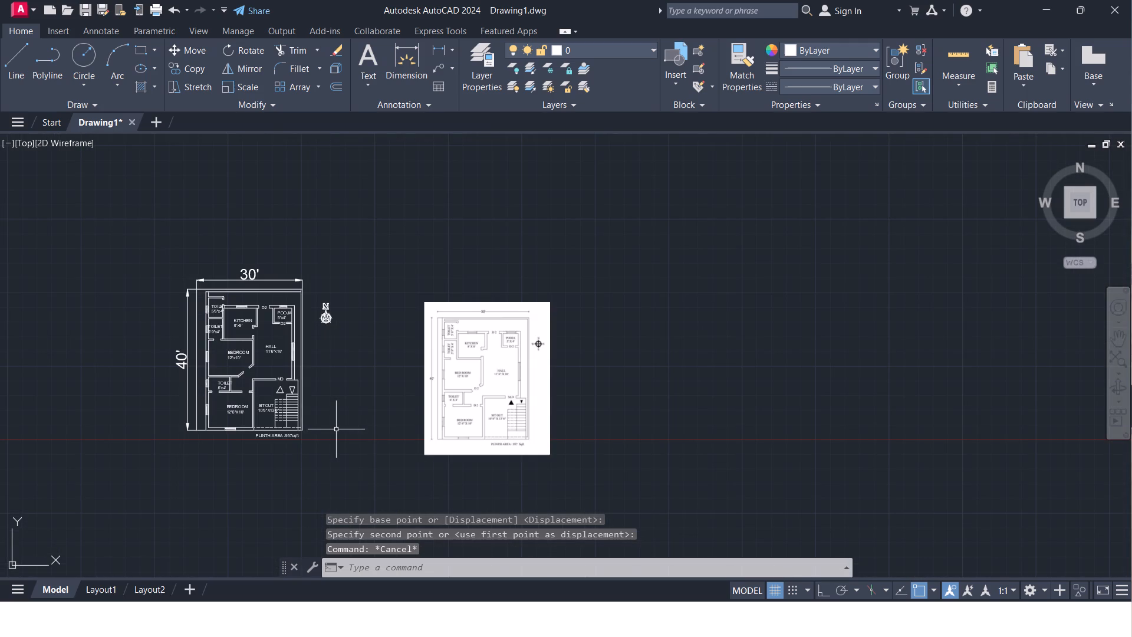
scroll(336, 429, "up", 2)
scroll(336, 429, "down", 2)
scroll(336, 429, "up", 1)
middle_click_drag(336, 429, 394, 498)
middle_click_drag(396, 490, 399, 483)
scroll(396, 442, "up", 1)
scroll(331, 406, "down", 1)
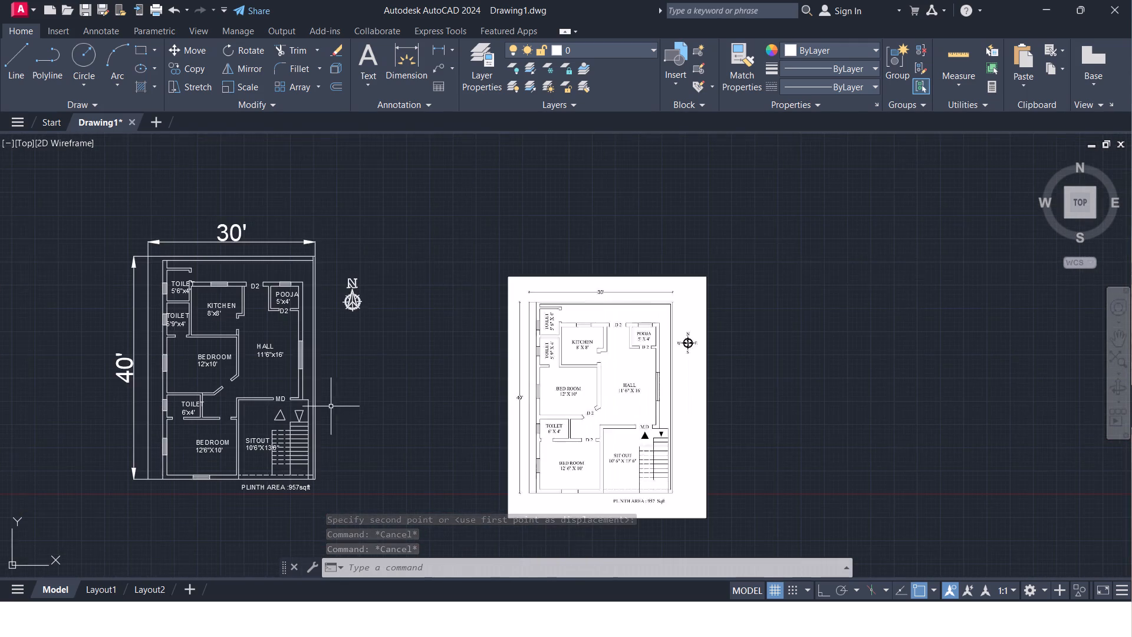
middle_click_drag(367, 438, 389, 339)
middle_click_drag(414, 353, 423, 439)
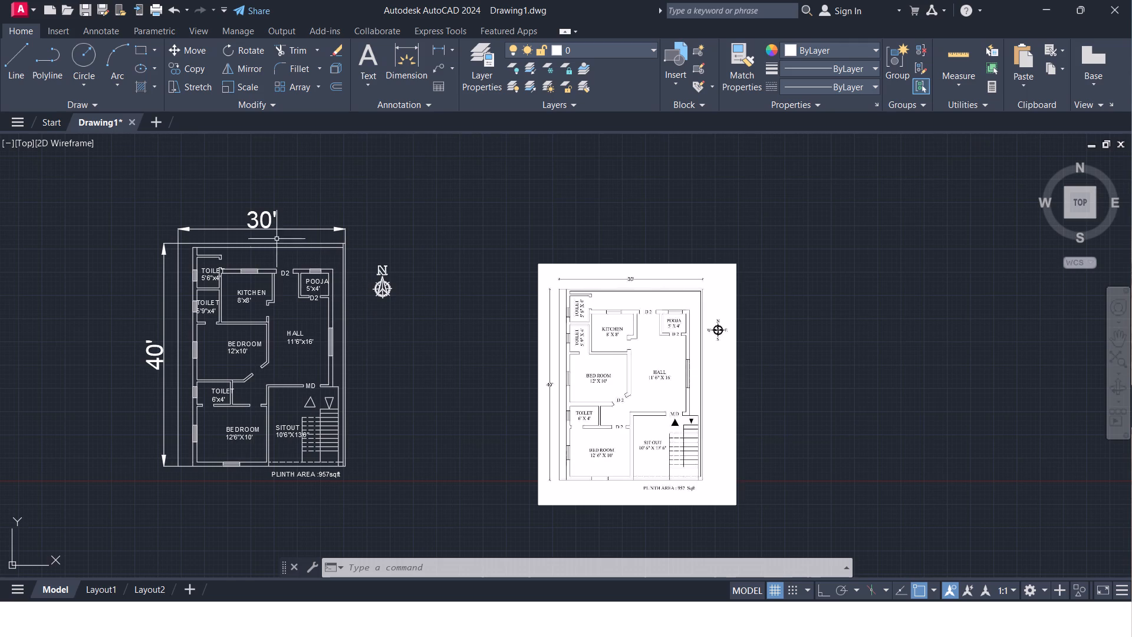
Hatch the upward and downward triangles above the sitout staircase with the SOLID pattern in black (0,0,0).
scroll(331, 411, "up", 2)
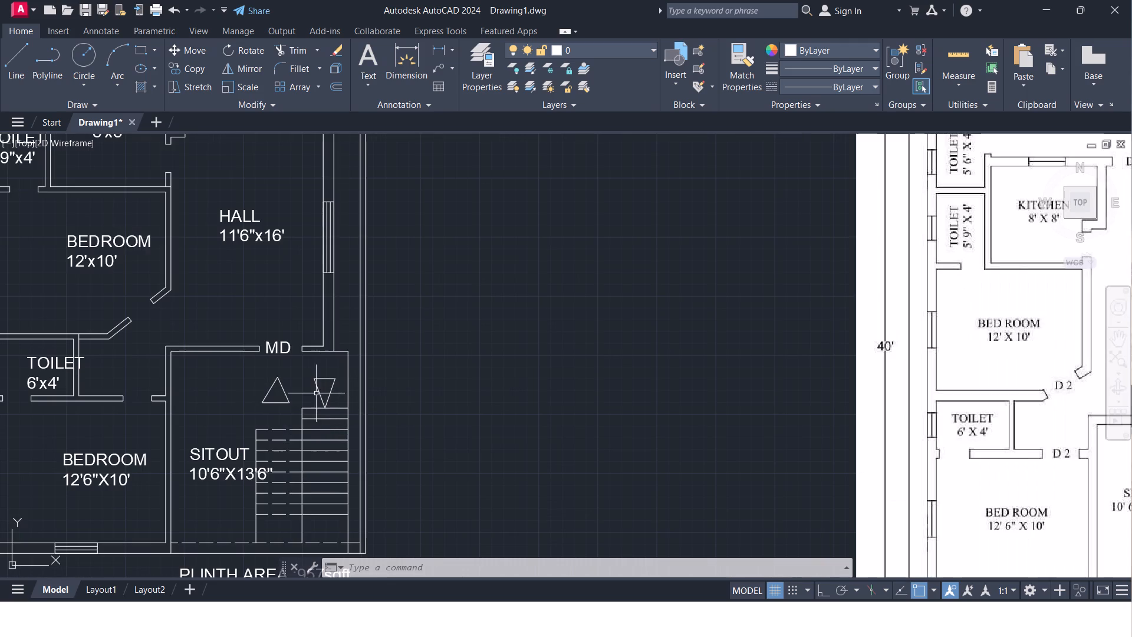
type("hatch")
key("Return")
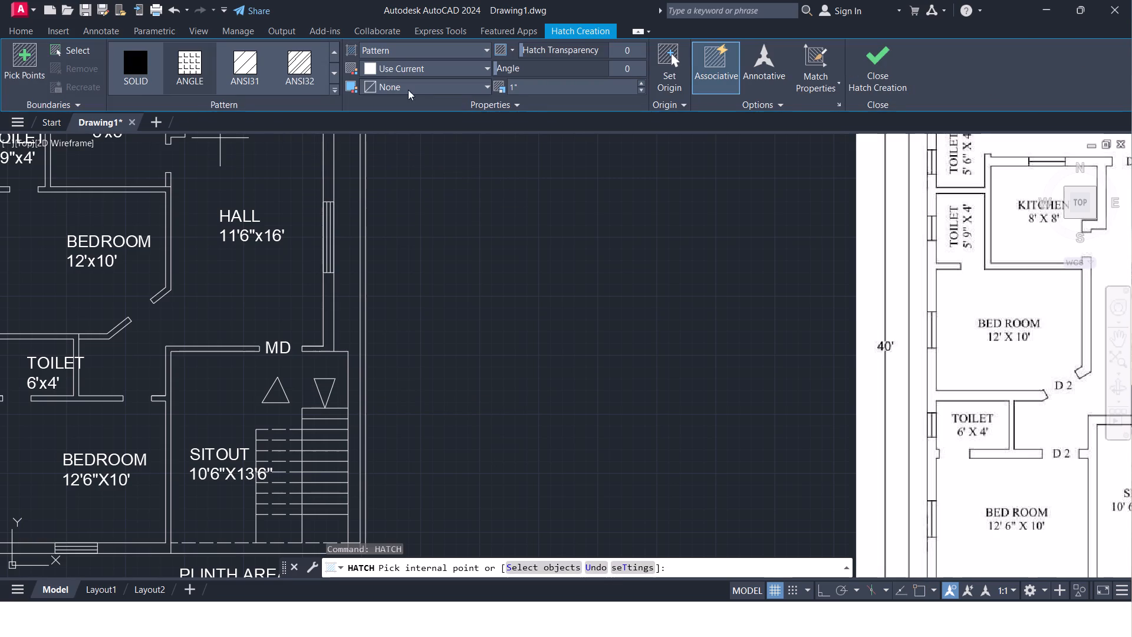
left_click(137, 60)
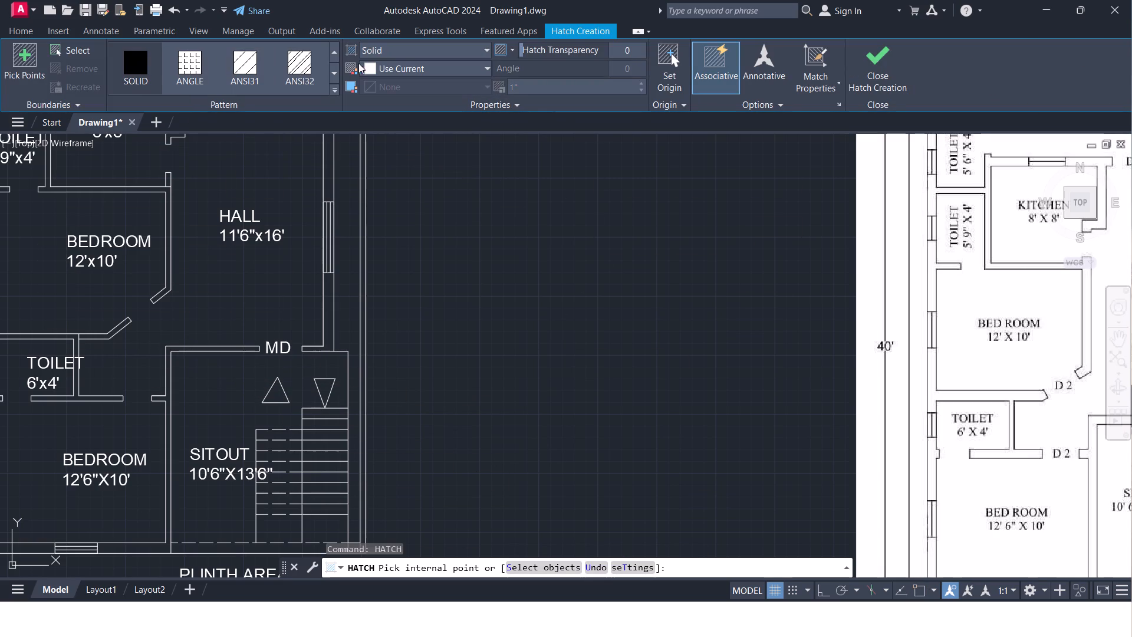
left_click(368, 64)
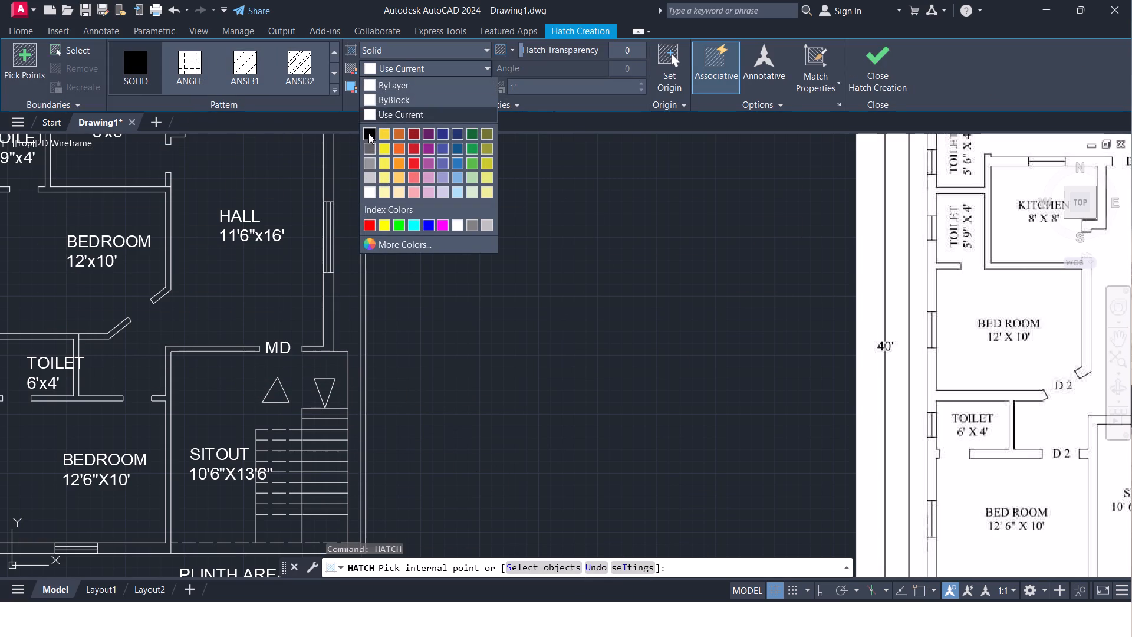
left_click(368, 133)
left_click(280, 395)
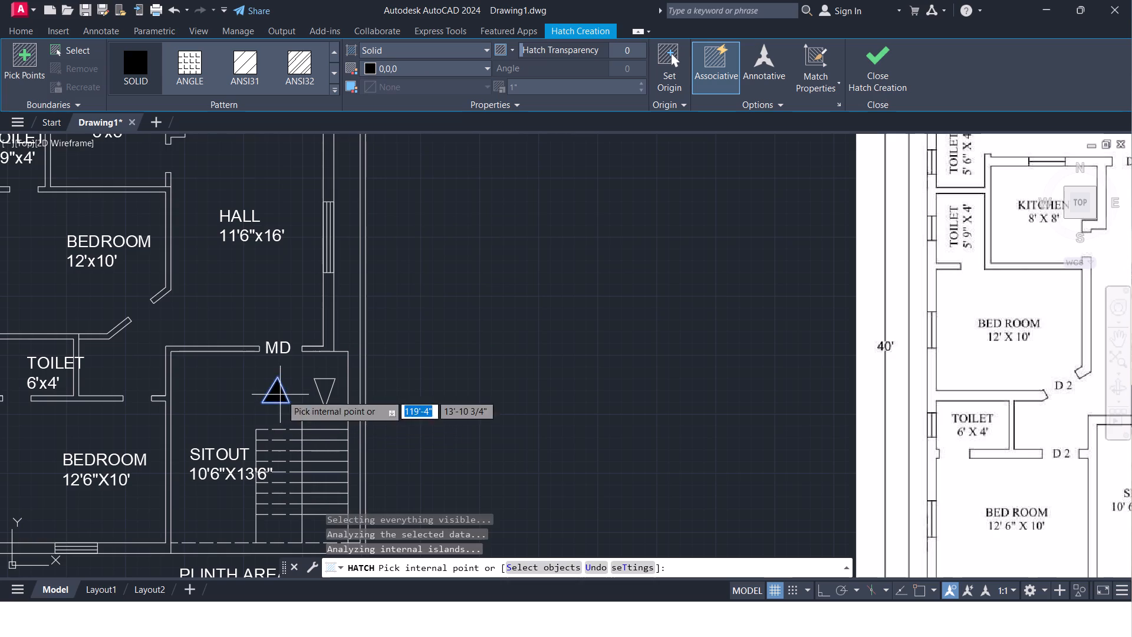
left_click(325, 388)
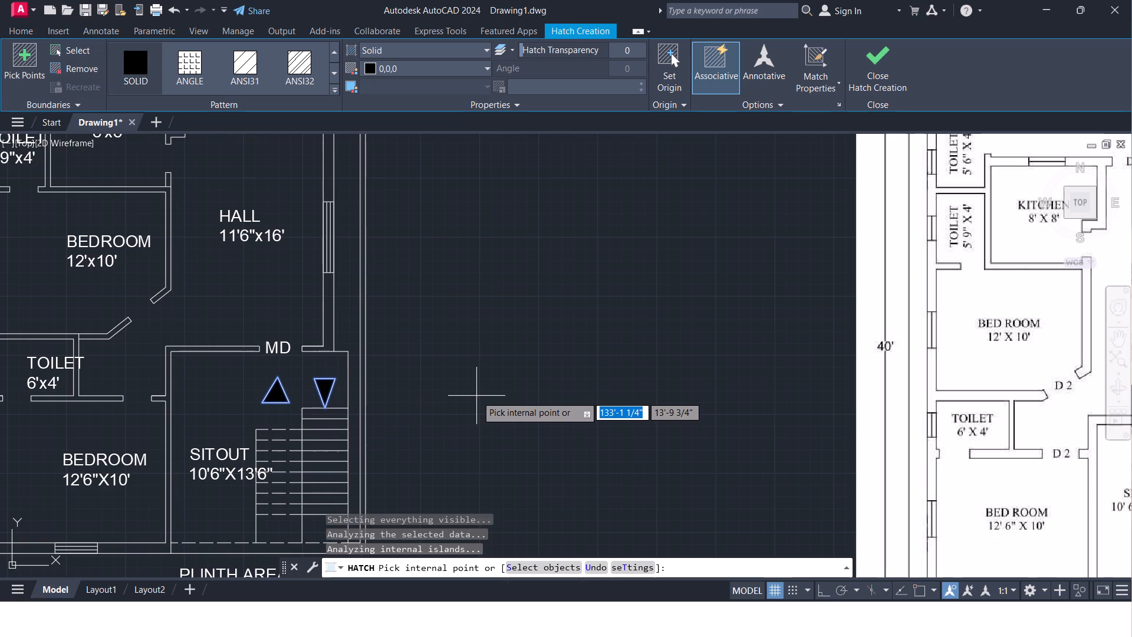
key("Escape")
Delete the reference floor plan image beside the redrawn plan.
scroll(476, 396, "down", 5)
scroll(476, 396, "up", 2)
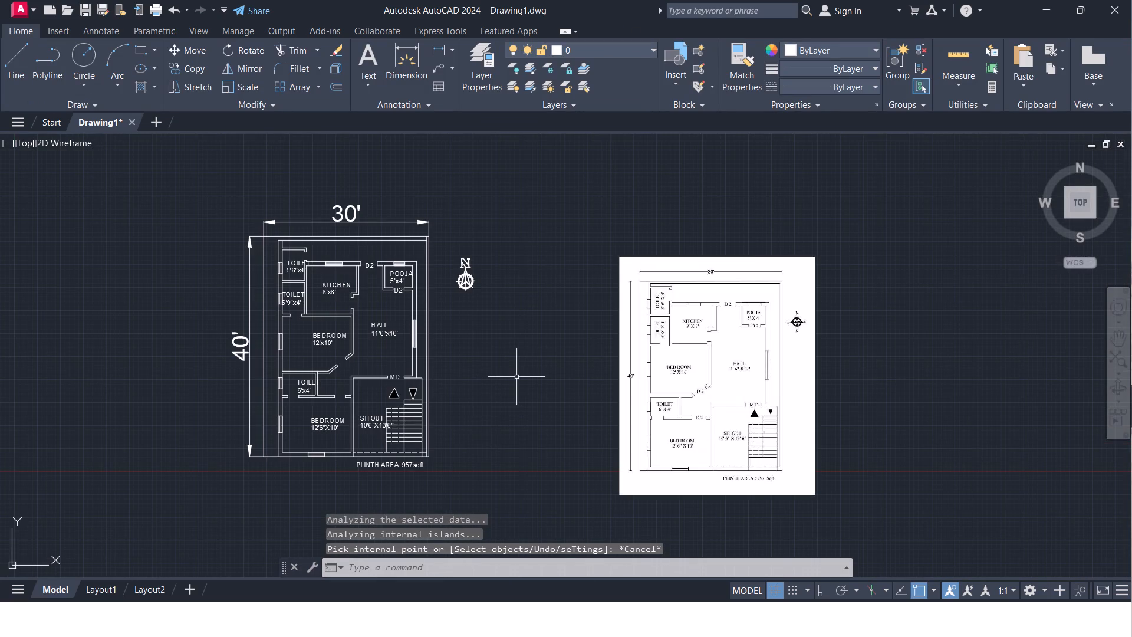
middle_click_drag(525, 370, 526, 411)
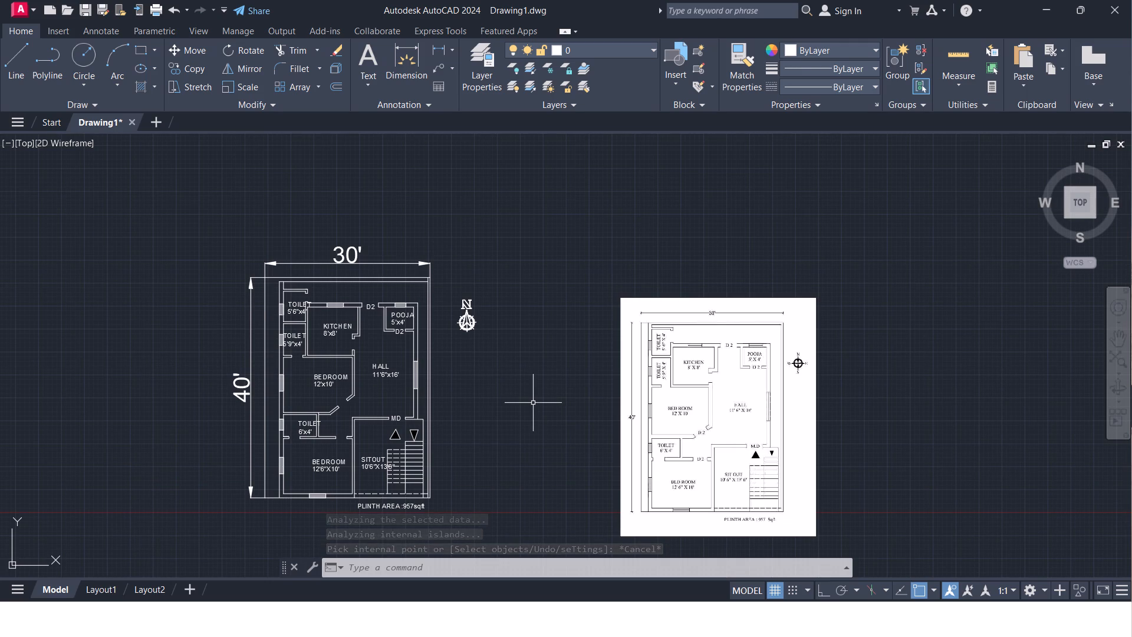
key("Escape")
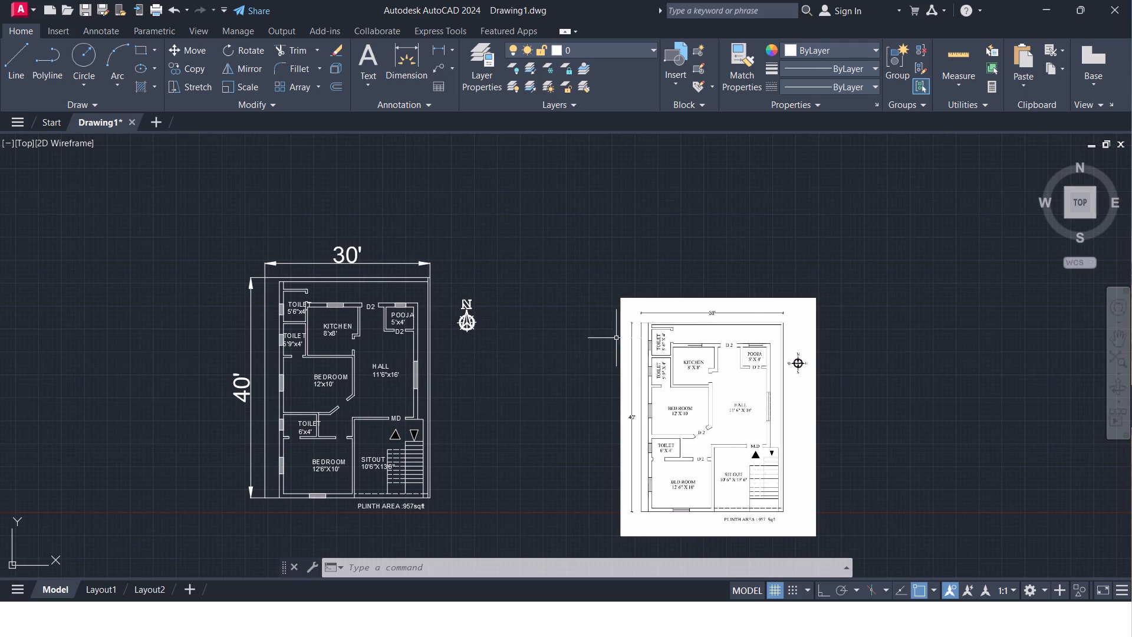
scroll(739, 380, "down", 1)
scroll(739, 380, "up", 1)
scroll(744, 383, "down", 1)
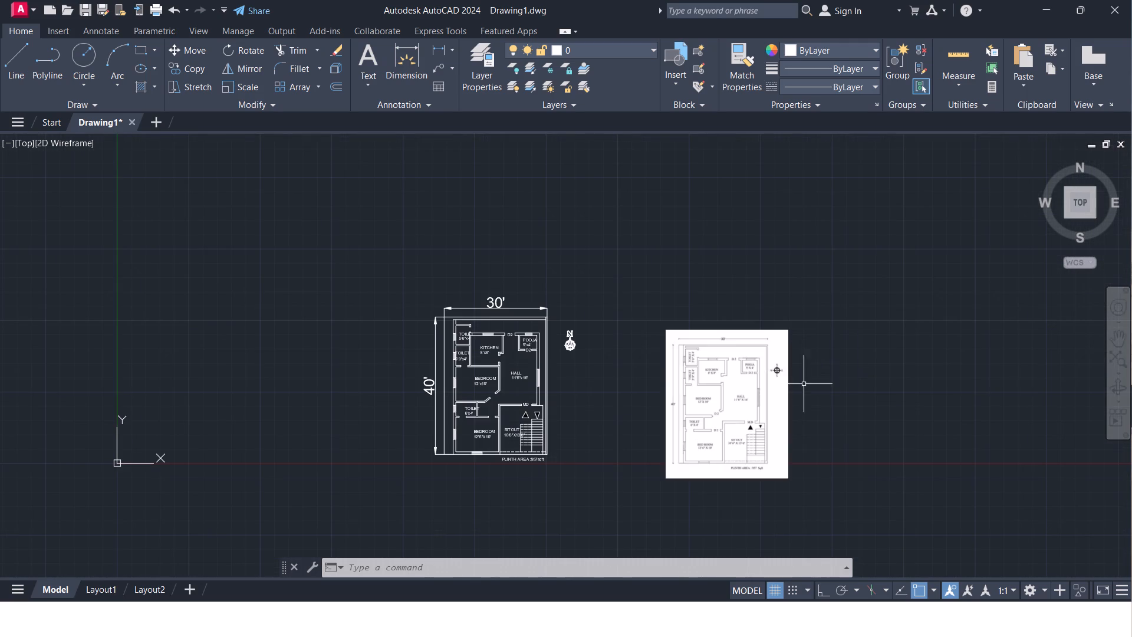
left_click(782, 503)
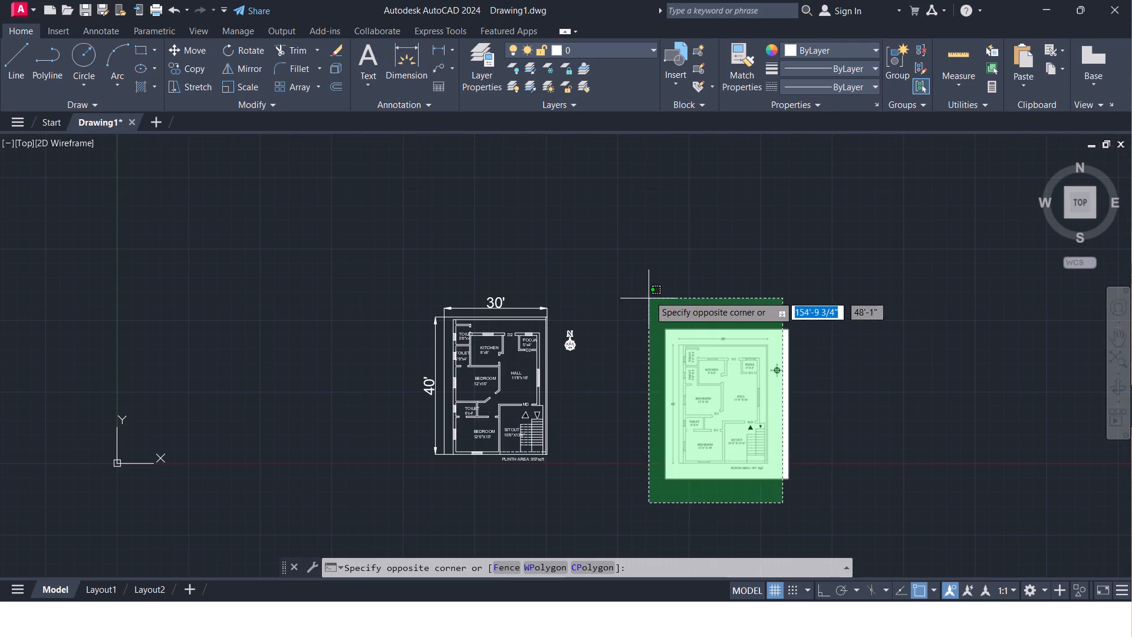
left_click(650, 289)
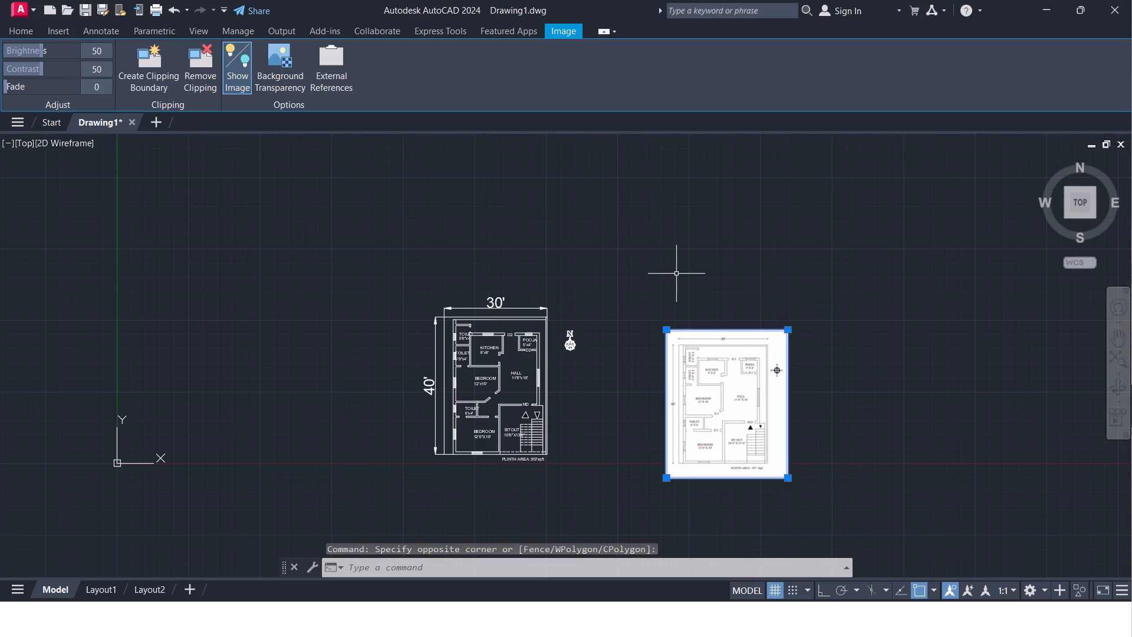
key("Delete")
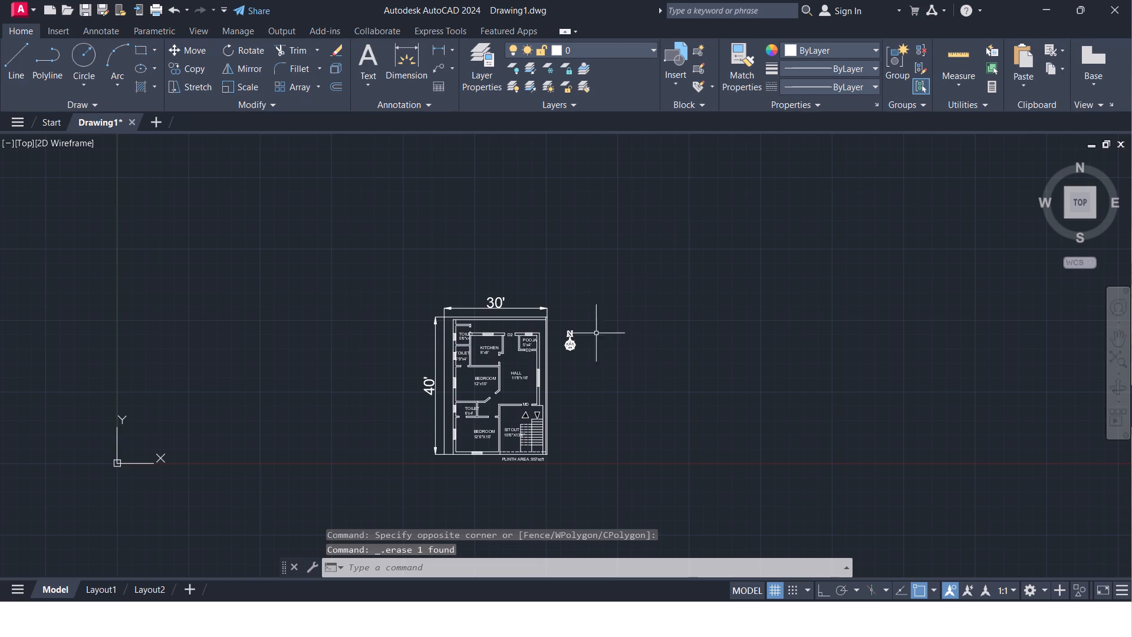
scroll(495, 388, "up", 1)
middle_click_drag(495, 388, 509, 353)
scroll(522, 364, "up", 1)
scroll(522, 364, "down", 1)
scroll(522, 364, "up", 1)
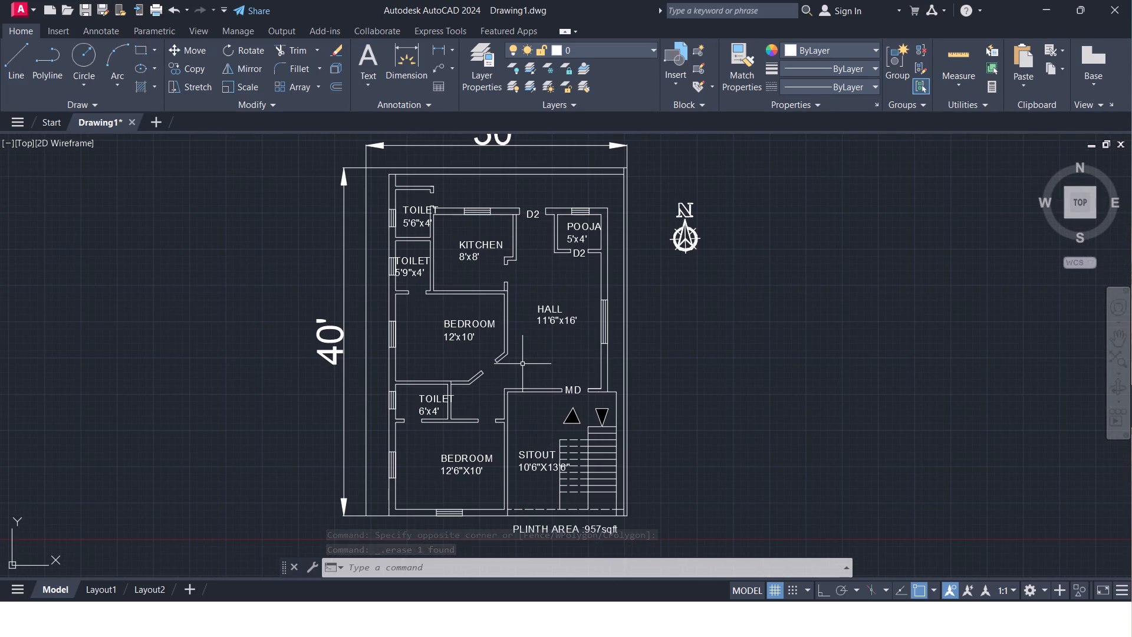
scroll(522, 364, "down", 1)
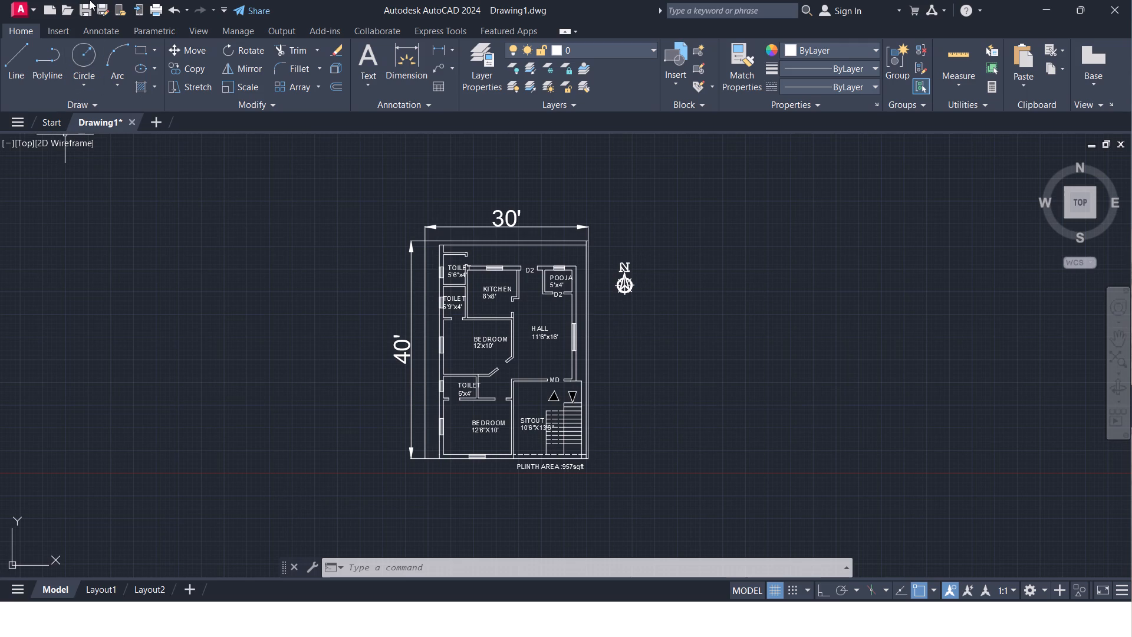
Save the drawing as a new file named cantercadplan3 in the Documents folder.
left_click(105, 5)
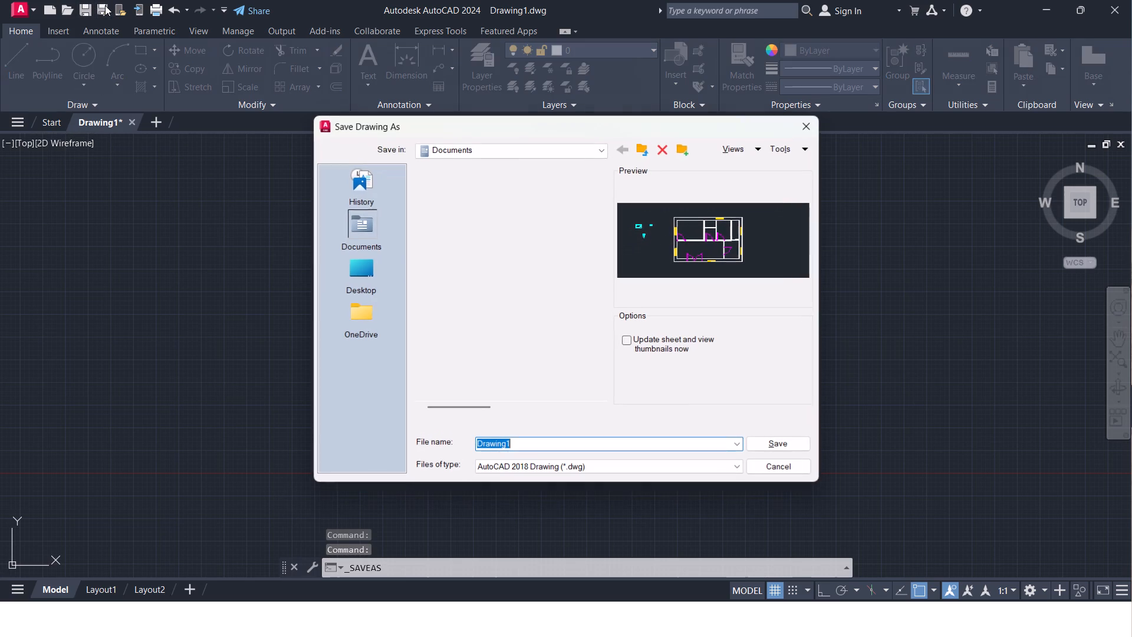
left_click(529, 441)
key("BackSpace")
key("BackSpace")
key("BackSpace")
key("BackSpace")
key("BackSpace")
key("BackSpace")
key("BackSpace")
key("BackSpace")
key("BackSpace")
key("BackSpace")
key("BackSpace")
key("BackSpace")
key("BackSpace")
key("BackSpace")
key("BackSpace")
key("BackSpace")
key("BackSpace")
key("BackSpace")
key("BackSpace")
key("BackSpace")
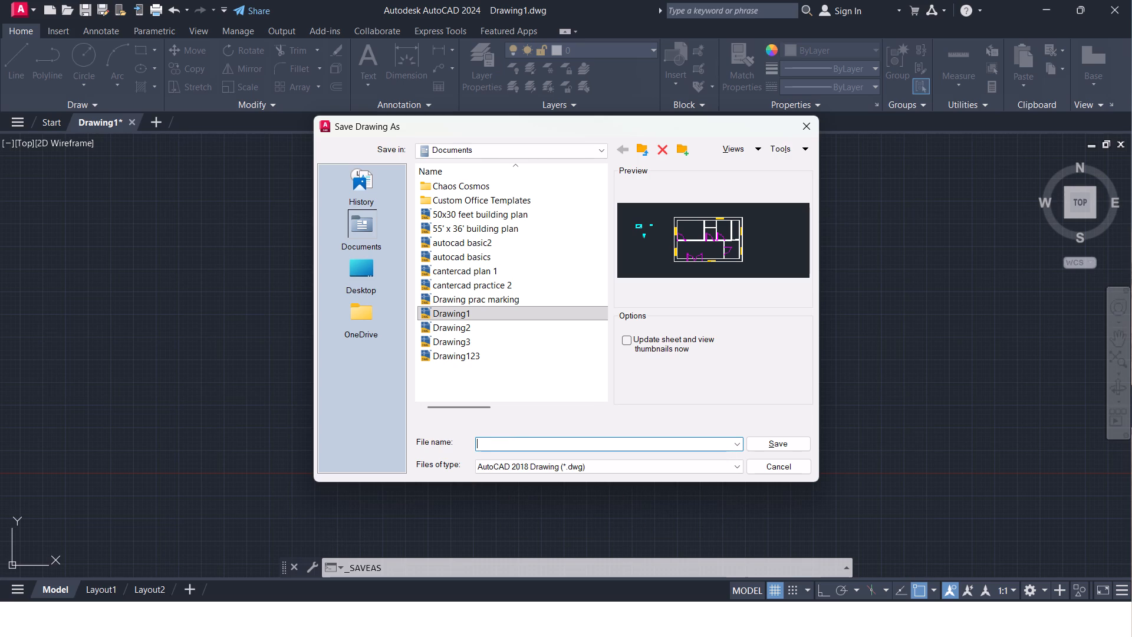
type("ca")
type("ntercad")
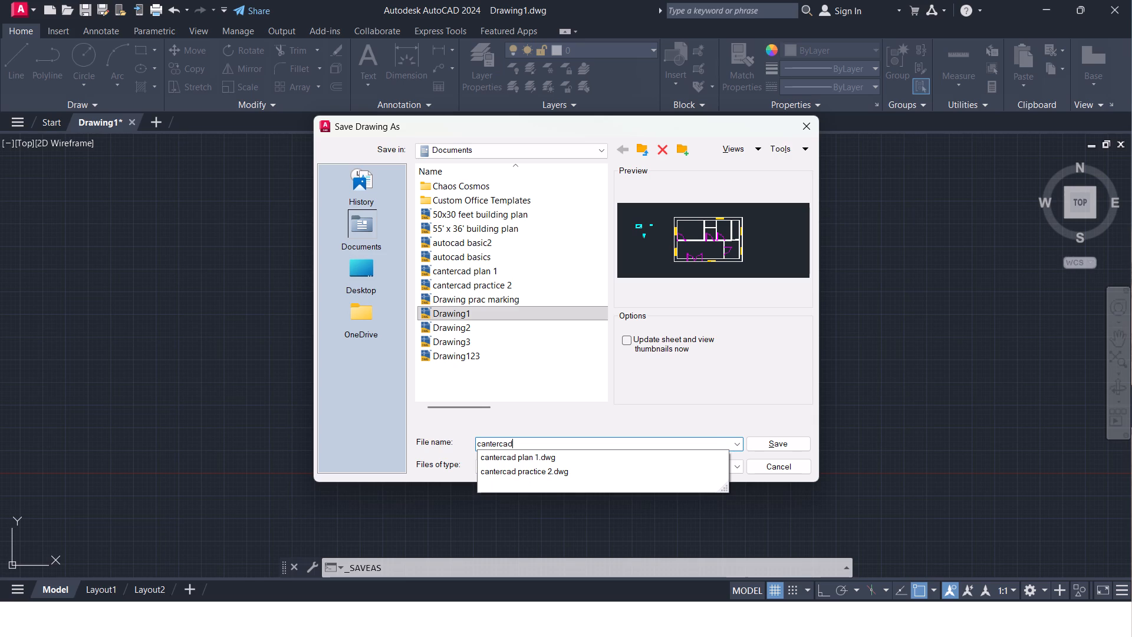
type("plan")
key("3")
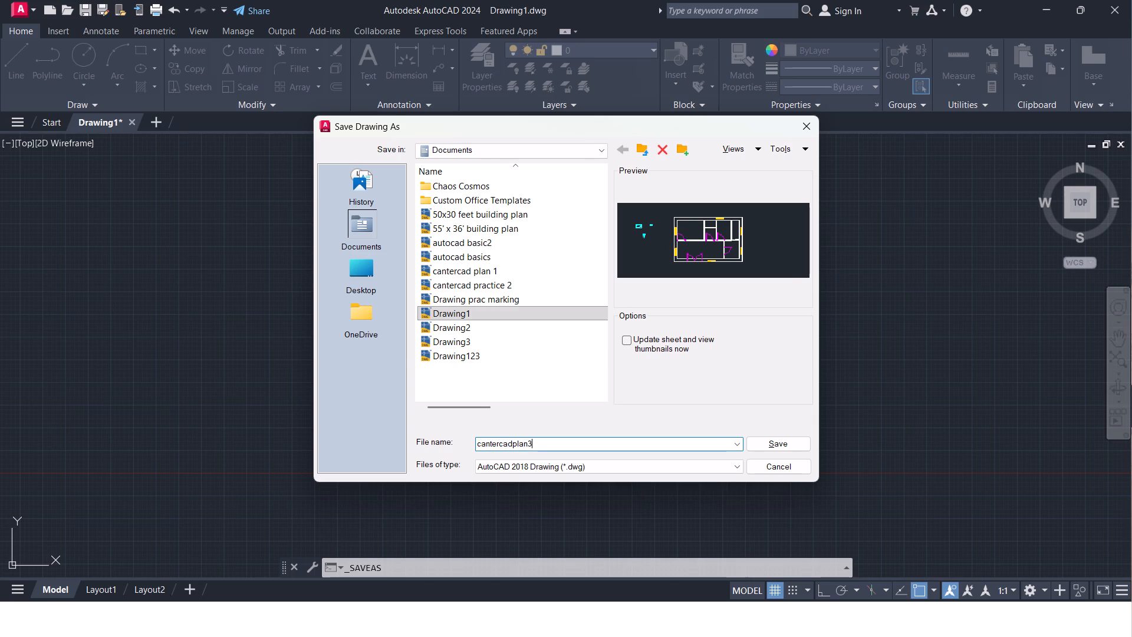
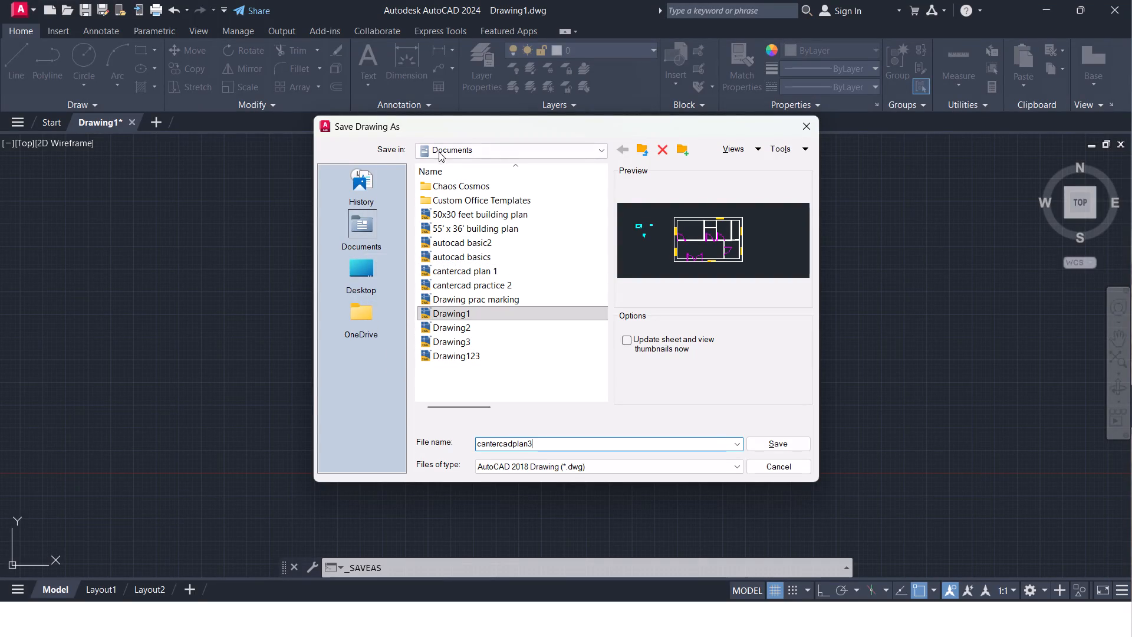
Save the drawing as cantercadplan3 in the sri files folder instead of Documents.
left_click(487, 147)
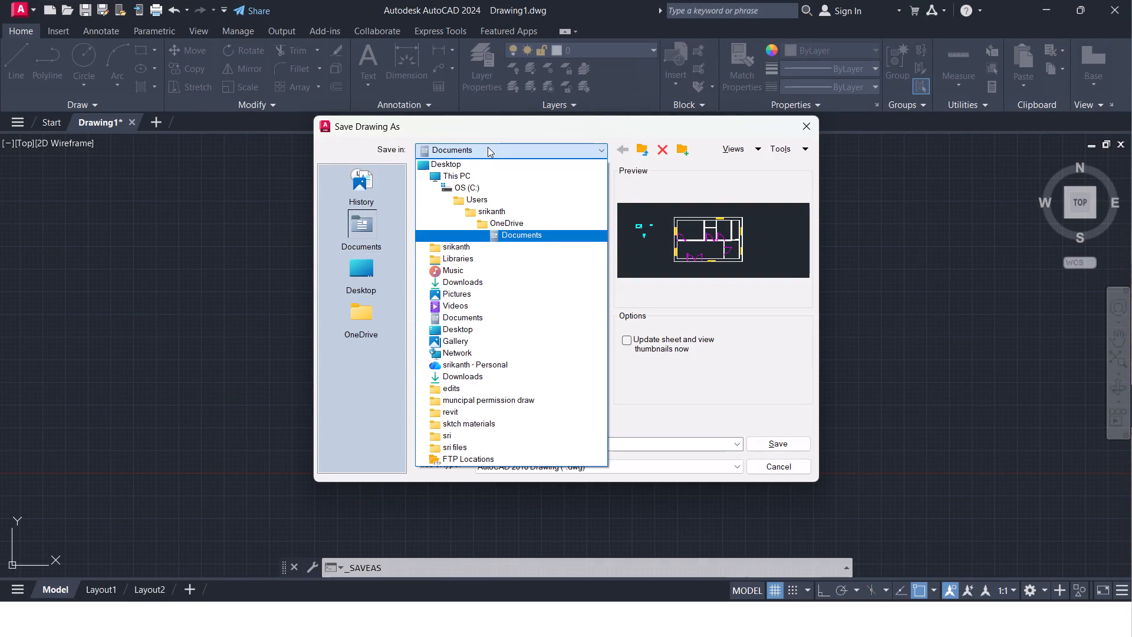
left_click(492, 280)
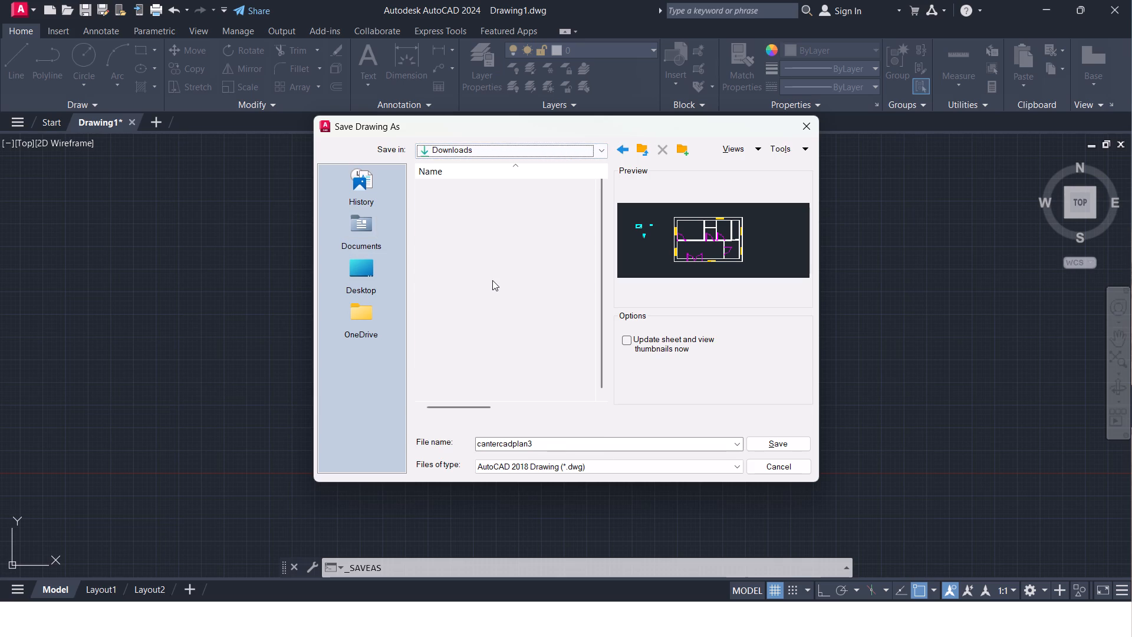
left_click(511, 151)
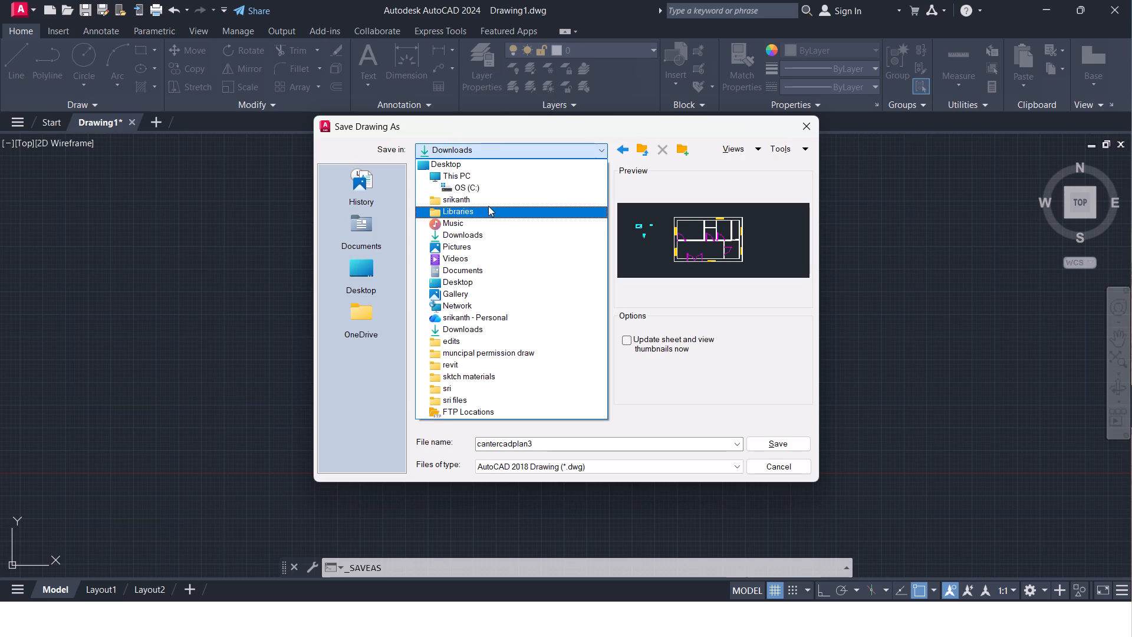
scroll(491, 350, "down", 1)
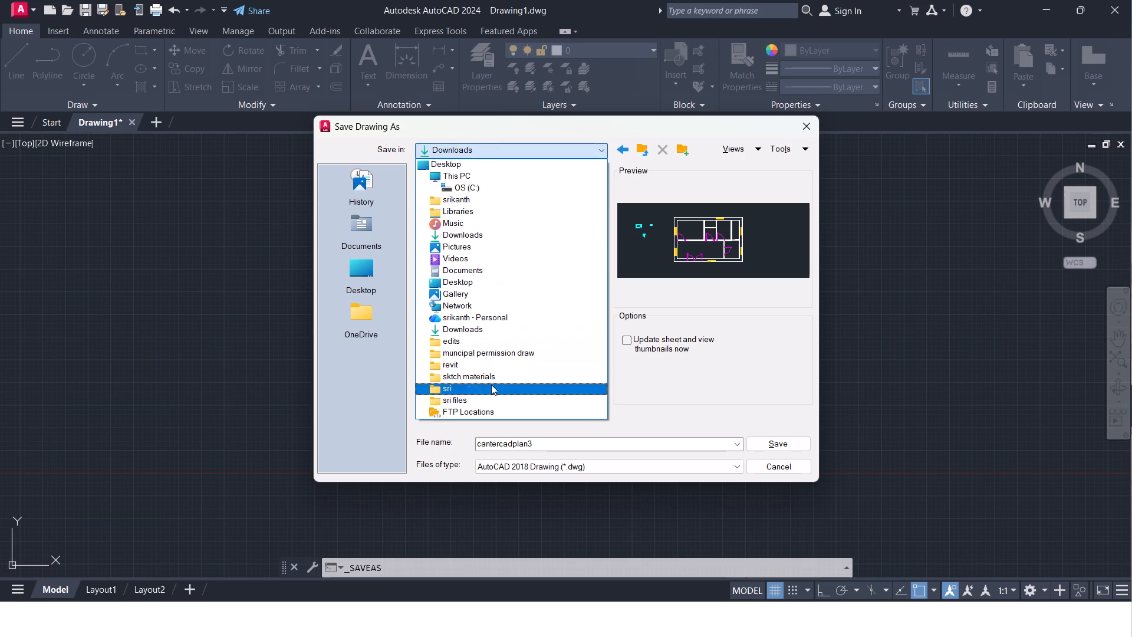
left_click(492, 396)
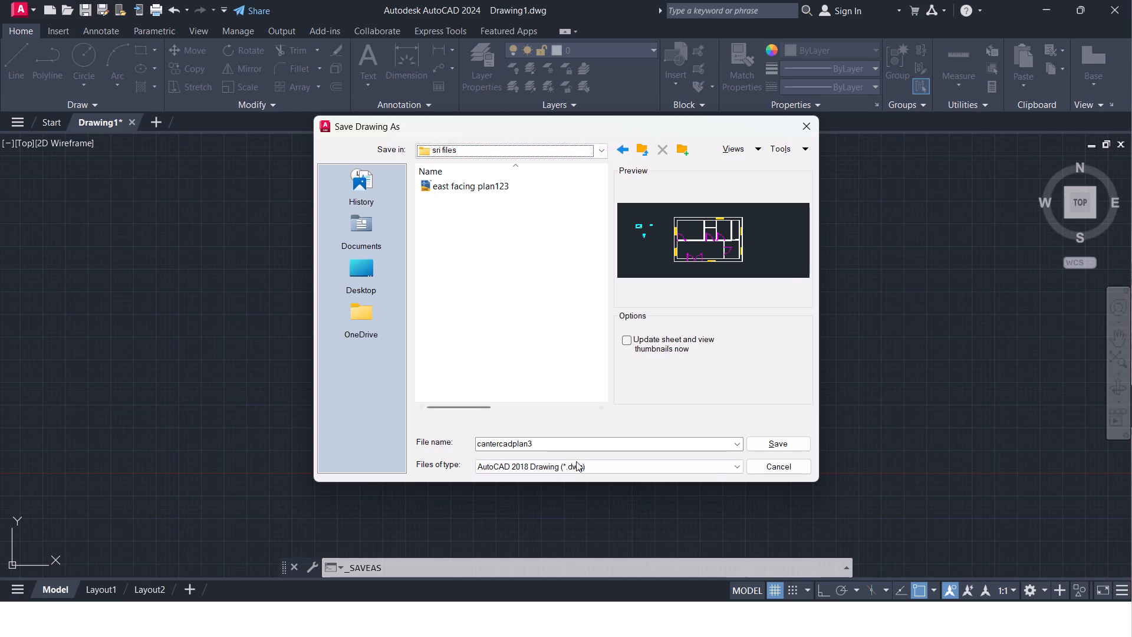
left_click(765, 441)
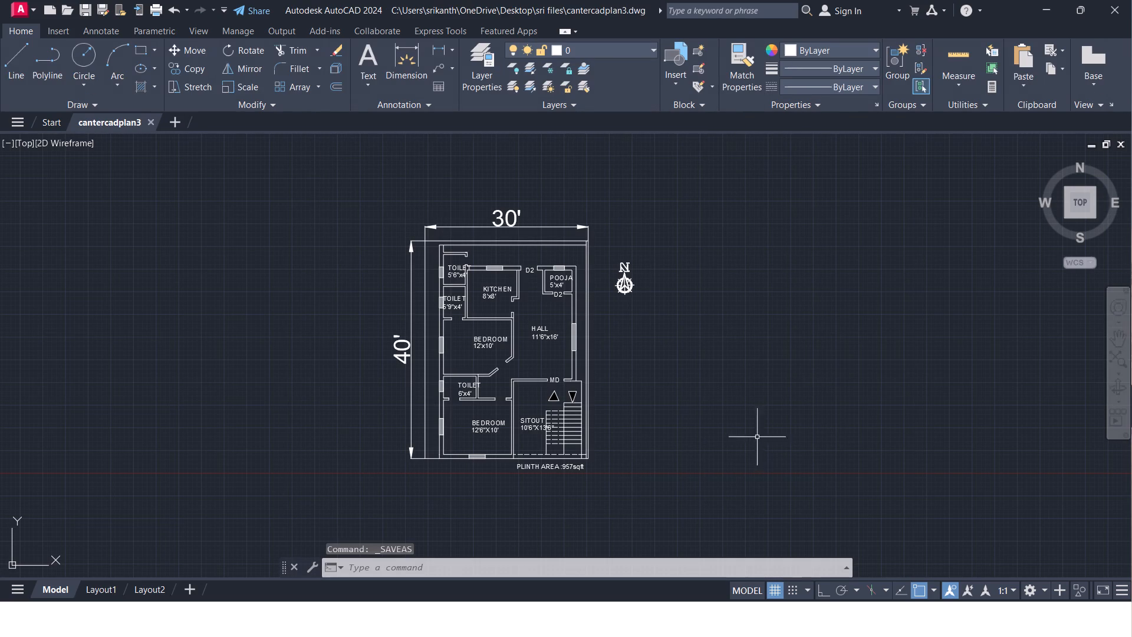
left_click(84, 10)
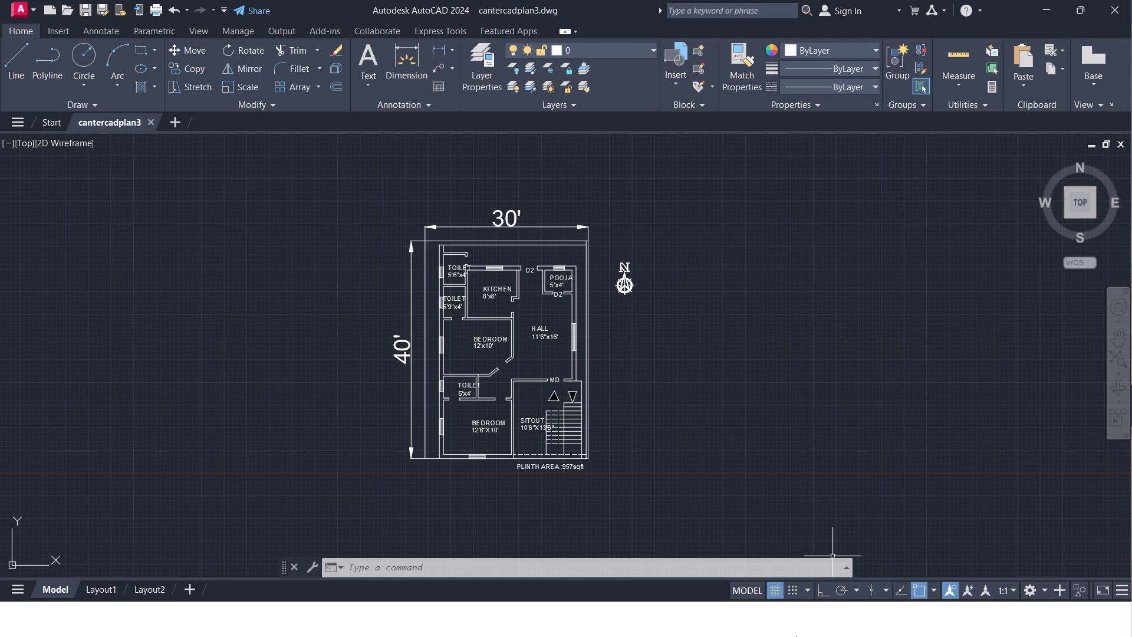
Examine the finished floor plan, checking its rooms, labels, overall dimensions, staircase arrows and north symbol.
scroll(664, 349, "up", 2)
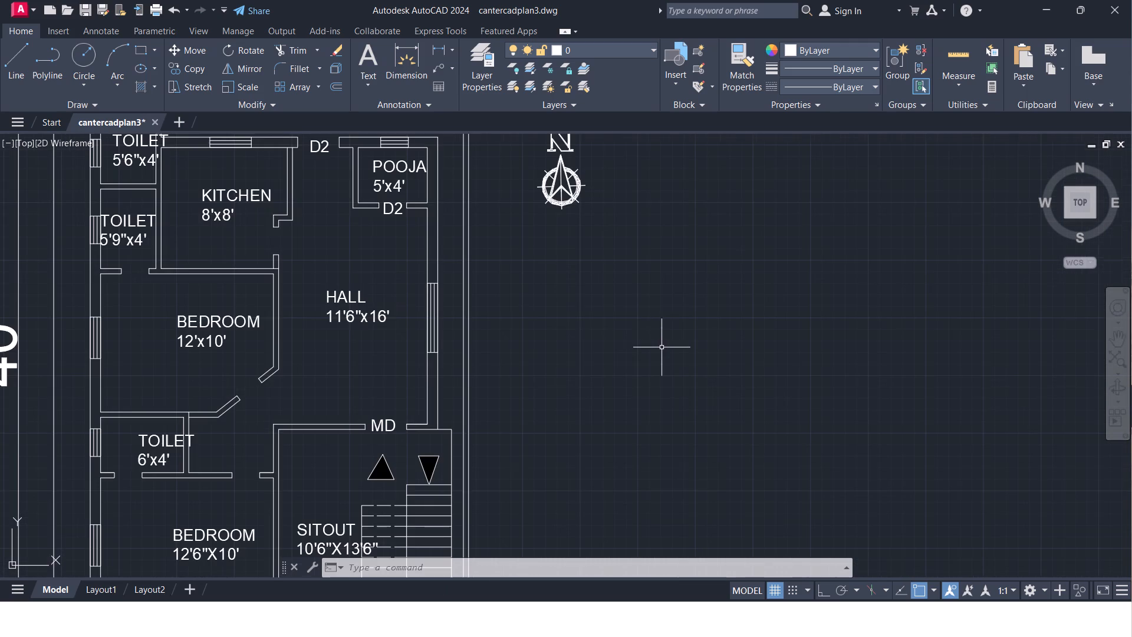
scroll(377, 387, "up", 2)
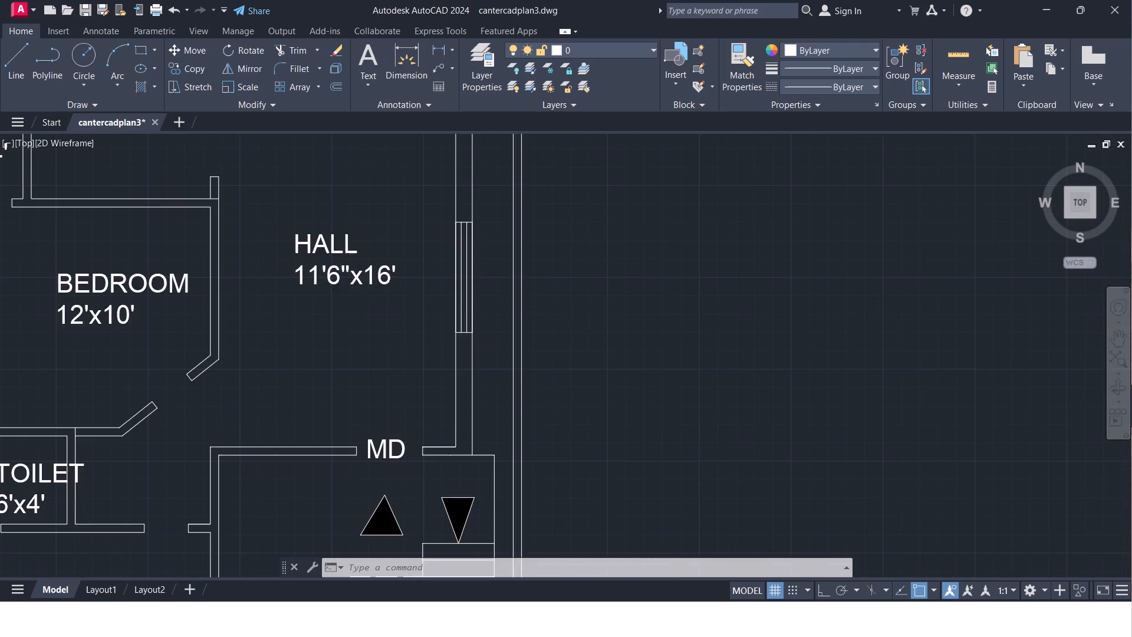
scroll(377, 387, "up", 1)
scroll(377, 387, "down", 2)
scroll(171, 340, "up", 1)
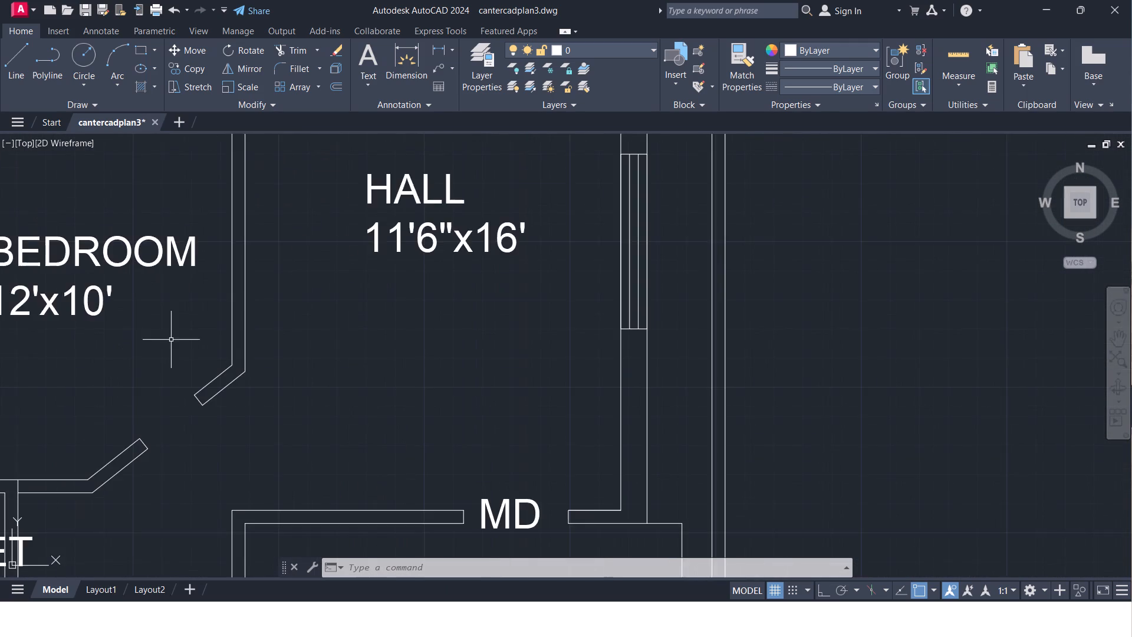
middle_click_drag(171, 339, 669, 435)
scroll(366, 349, "down", 2)
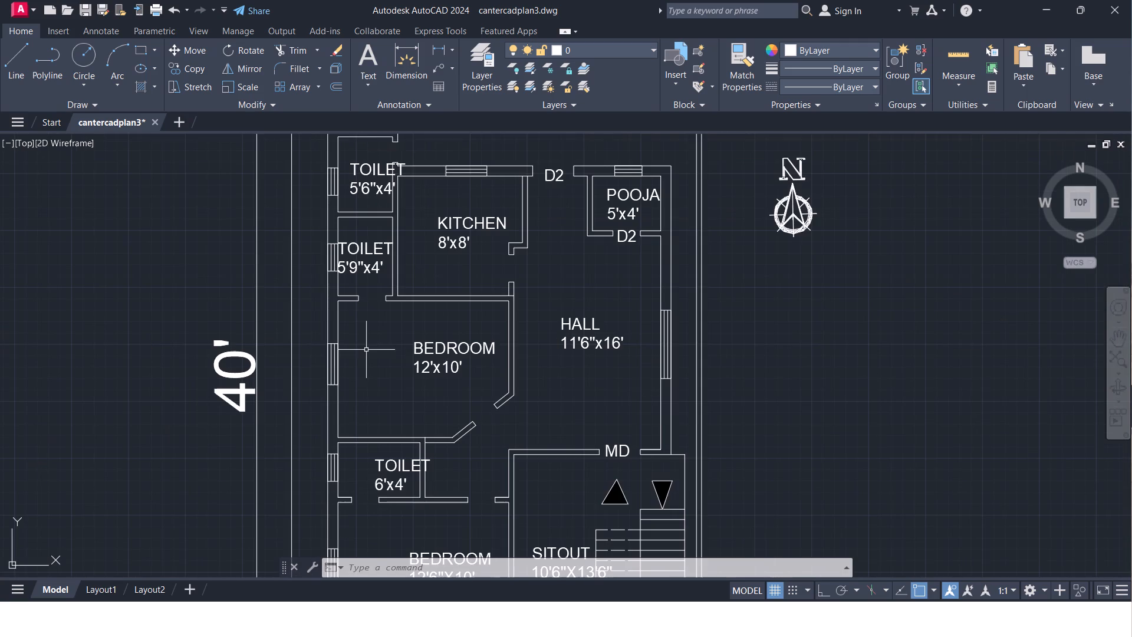
scroll(366, 350, "down", 2)
scroll(414, 409, "up", 2)
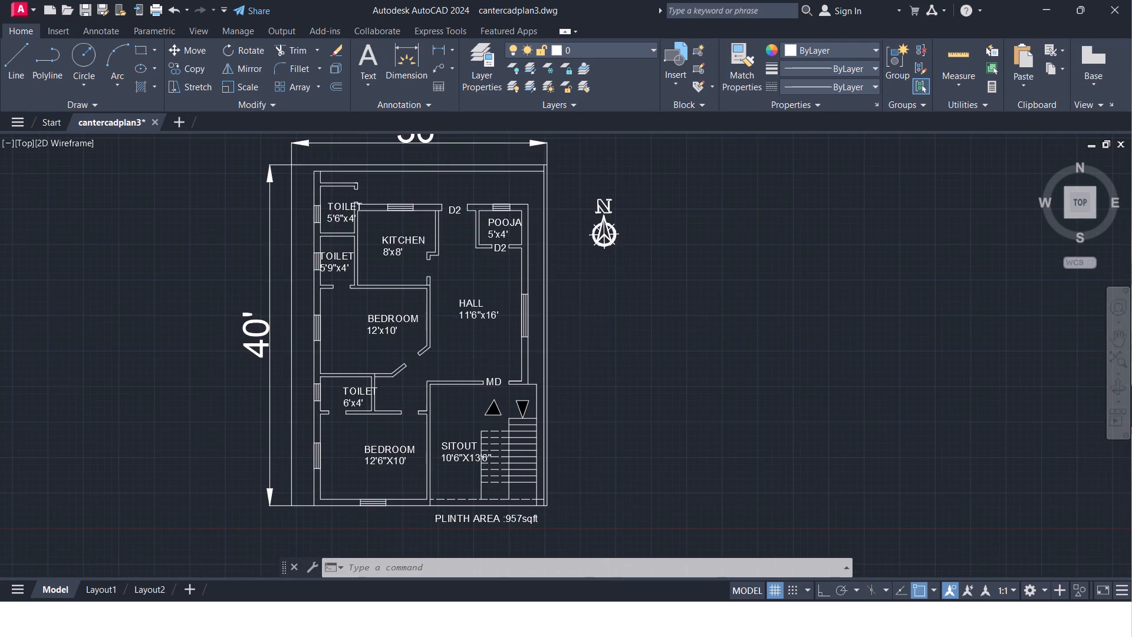
middle_click_drag(414, 398, 417, 385)
middle_click_drag(419, 379, 429, 359)
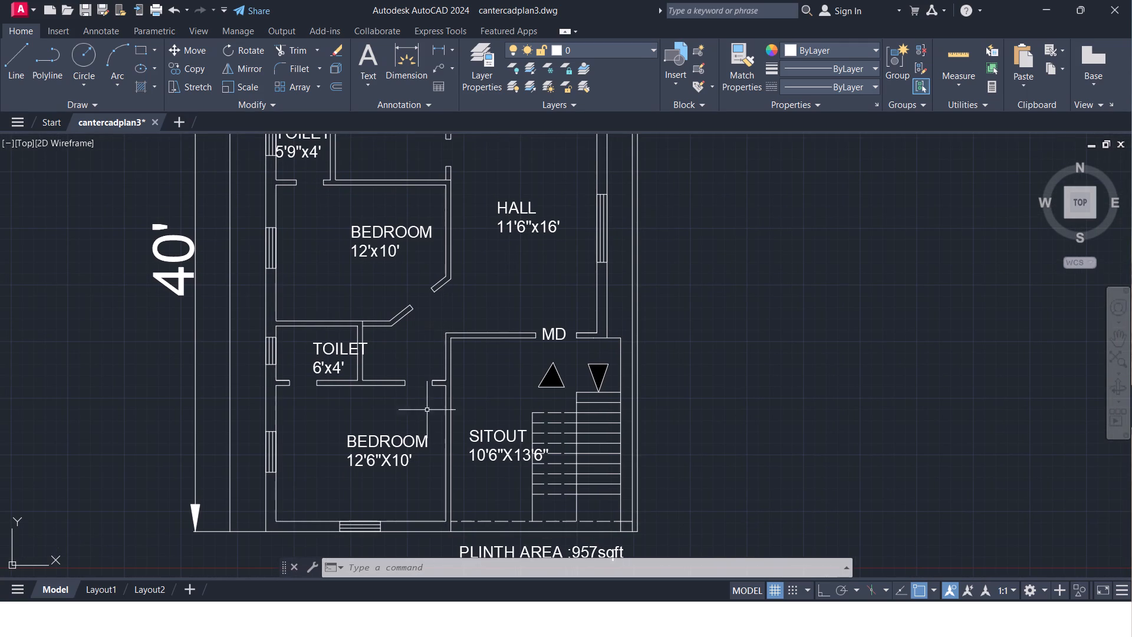
scroll(426, 424, "up", 1)
scroll(426, 423, "down", 2)
middle_click_drag(468, 340, 456, 418)
scroll(456, 411, "up", 2)
scroll(456, 411, "down", 2)
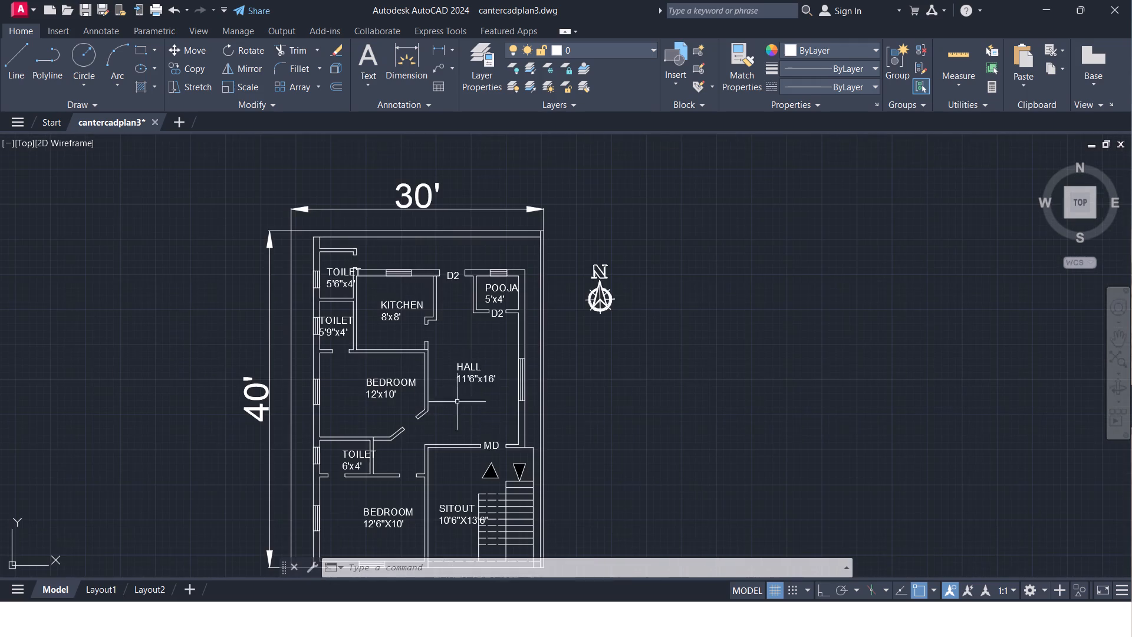
middle_click_drag(463, 343, 462, 383)
scroll(463, 344, "up", 3)
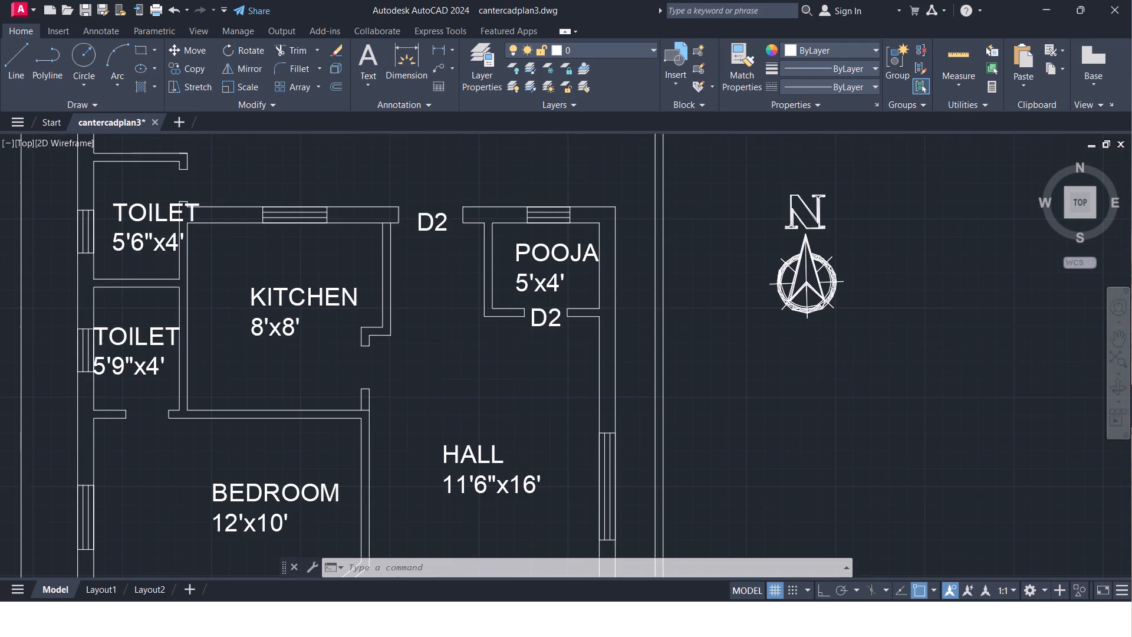
scroll(462, 364, "down", 3)
middle_click_drag(462, 369, 462, 370)
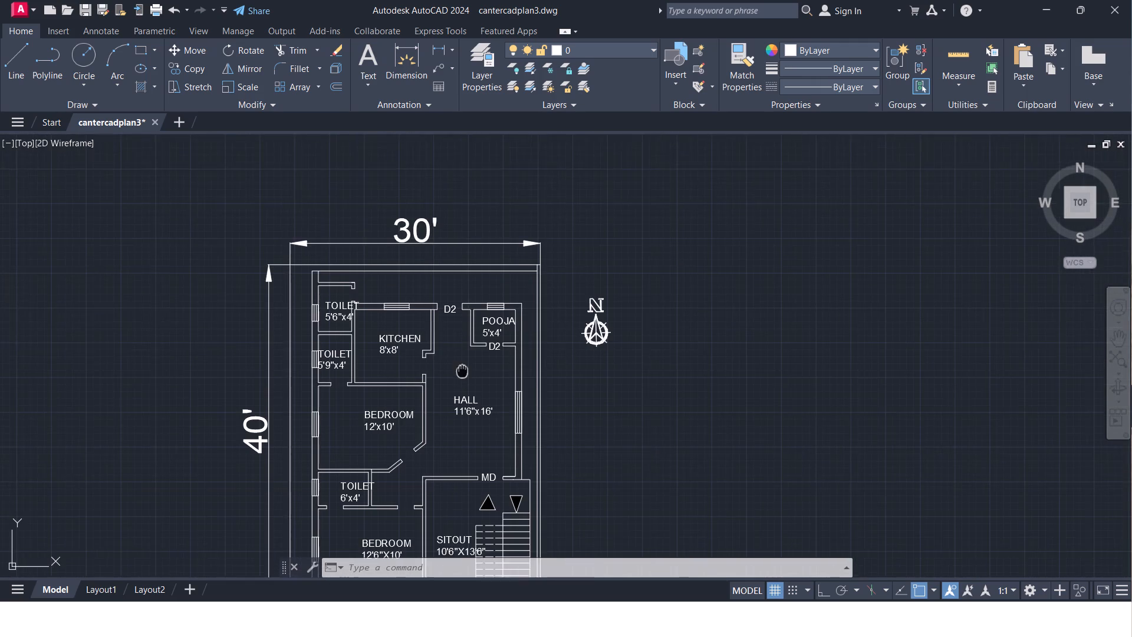
middle_click_drag(462, 370, 475, 340)
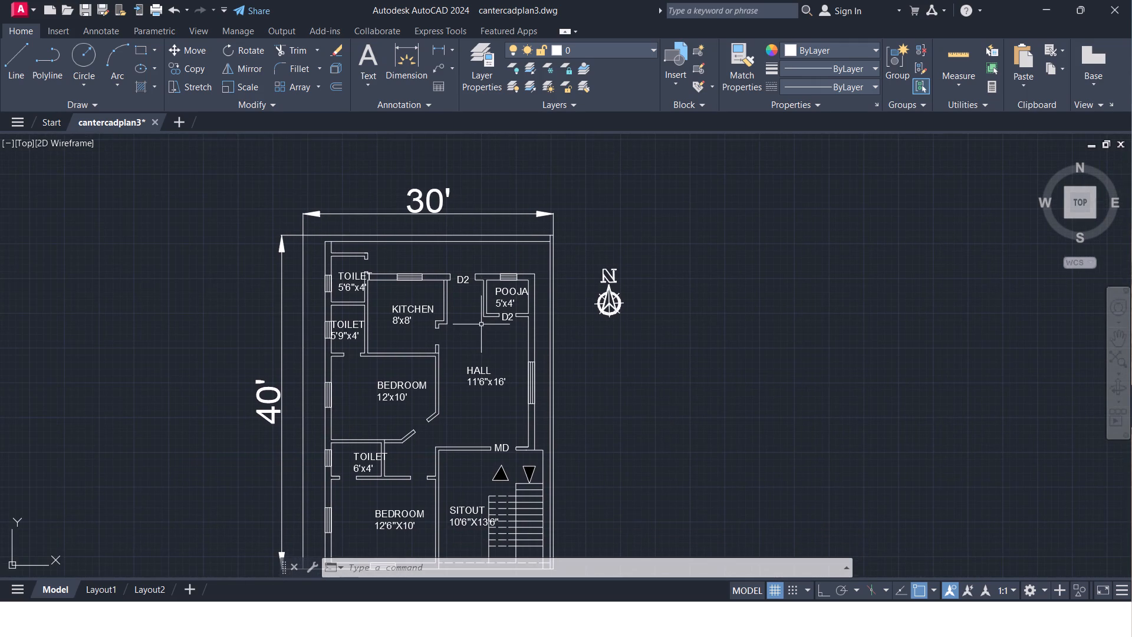
middle_click_drag(476, 340, 486, 308)
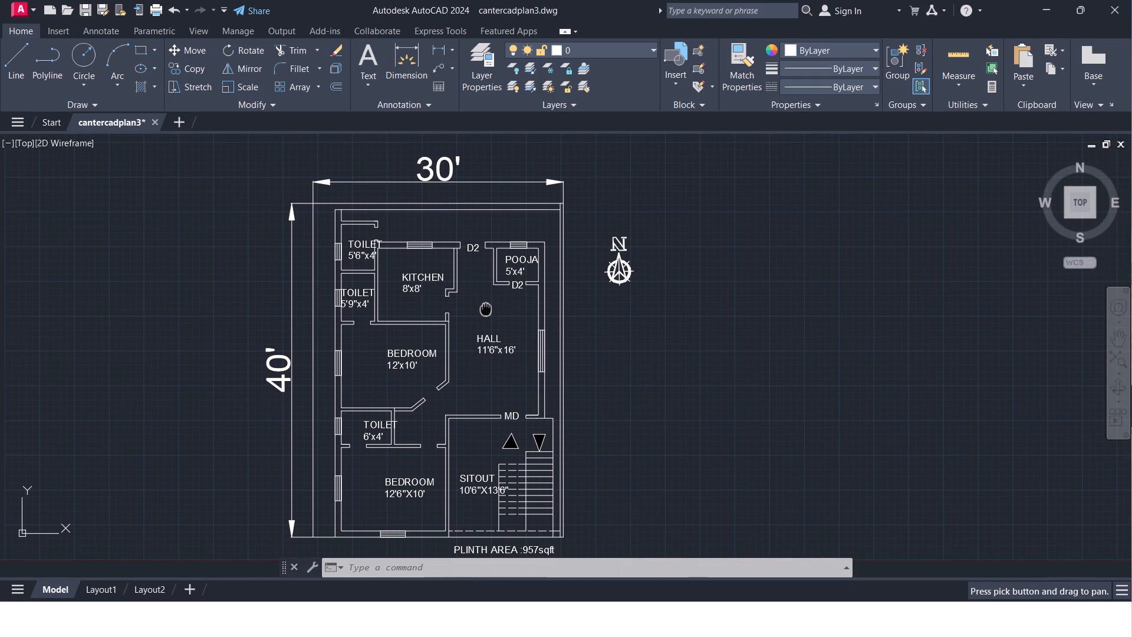
middle_click_drag(469, 370, 490, 333)
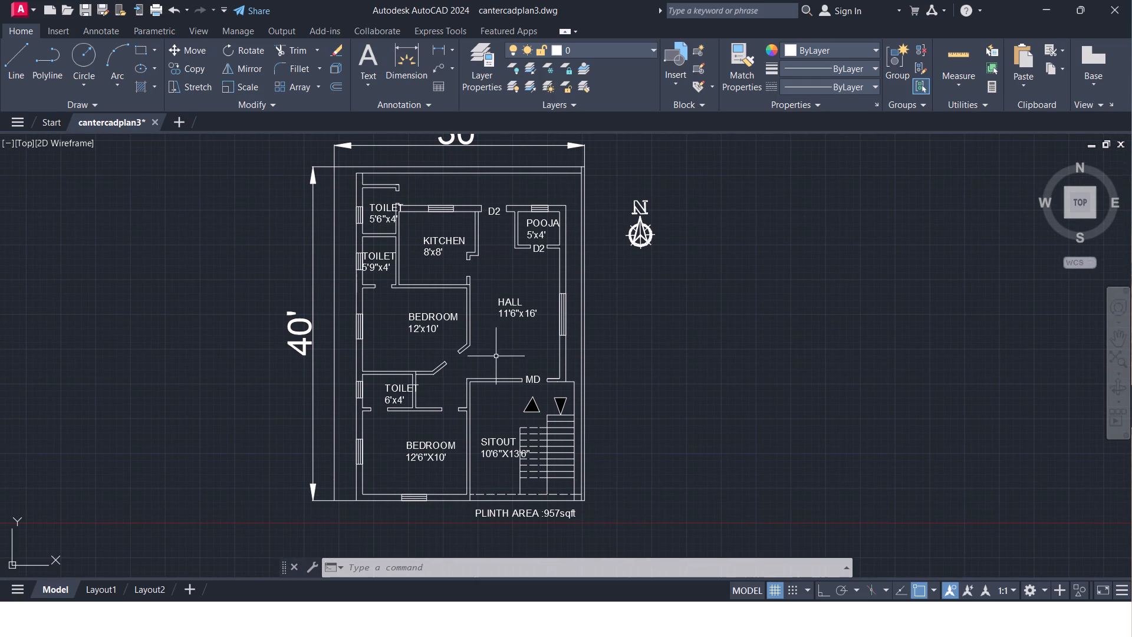
middle_click_drag(496, 355, 498, 380)
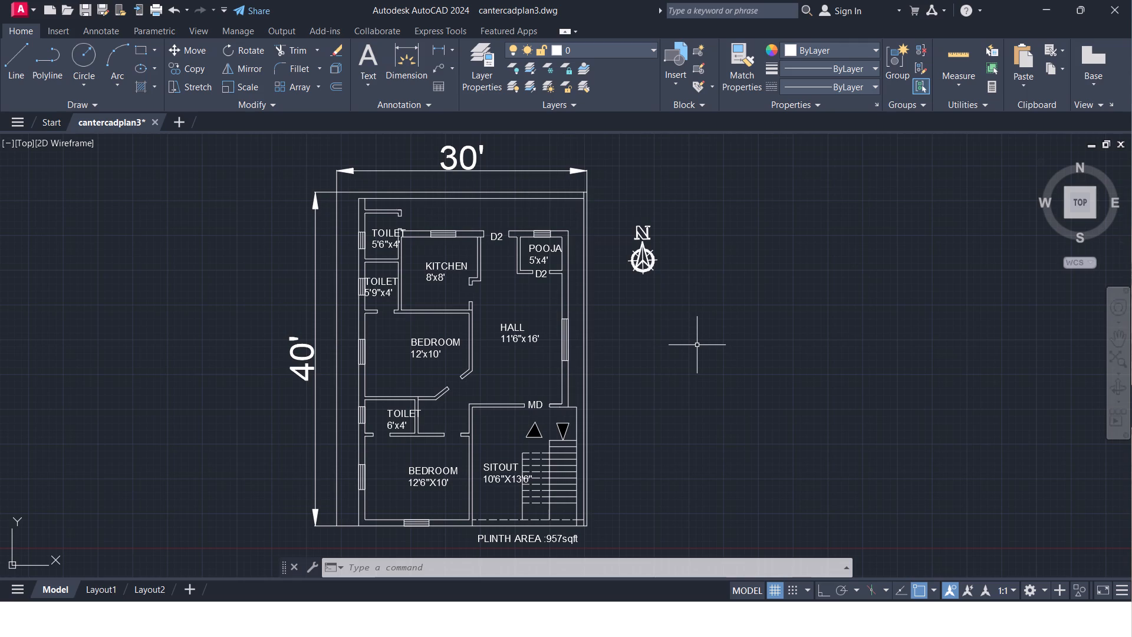
Start a plot on ISO A4 (210.00 x 297.00 MM) paper with the AutoCAD PDF (High Quality Print).pc3 plotter.
key("ctrl+p")
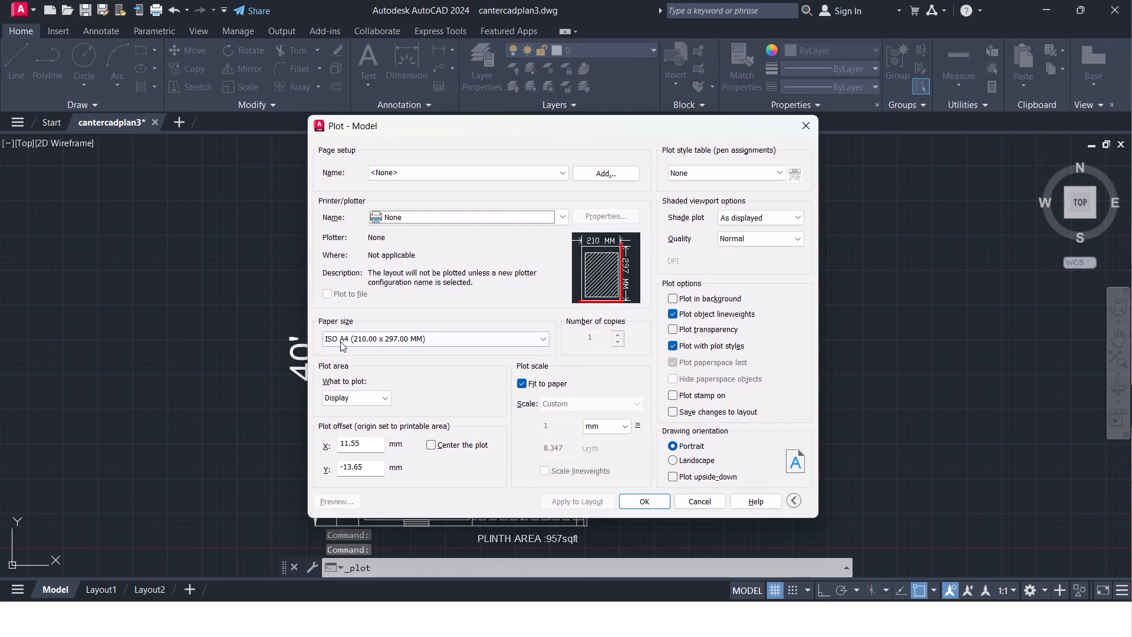
left_click(422, 340)
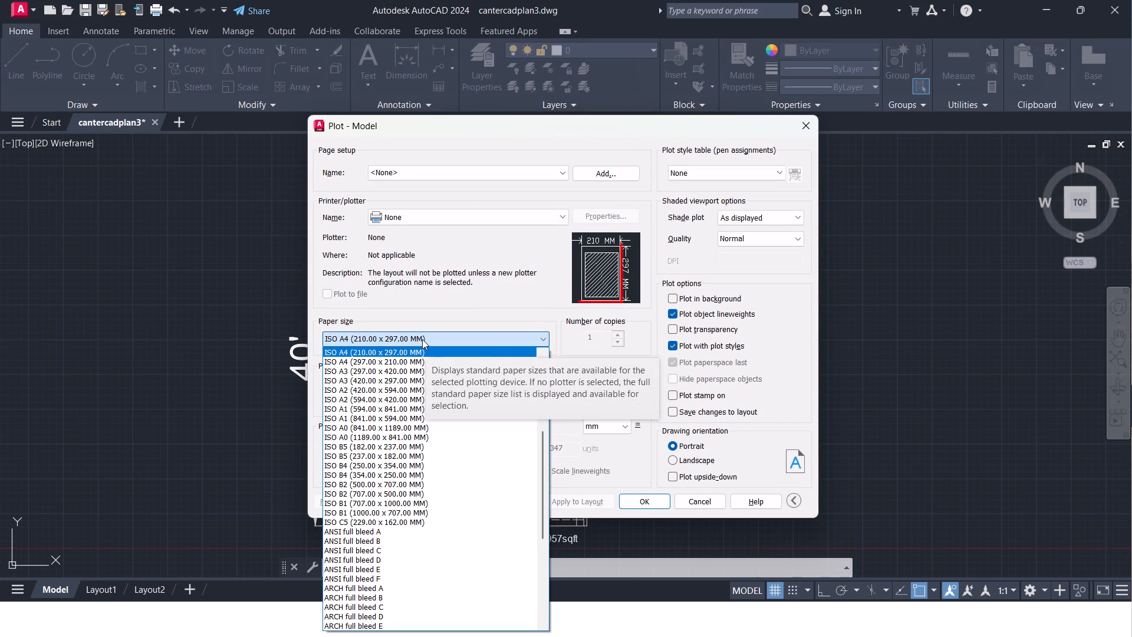
left_click(422, 339)
left_click(459, 217)
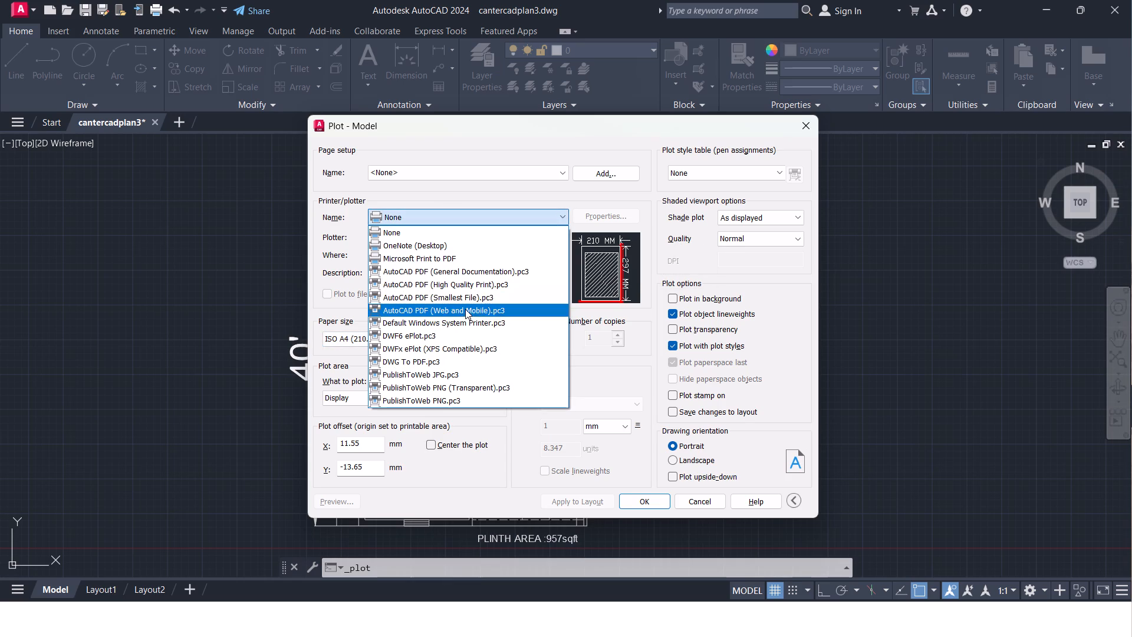
left_click(476, 284)
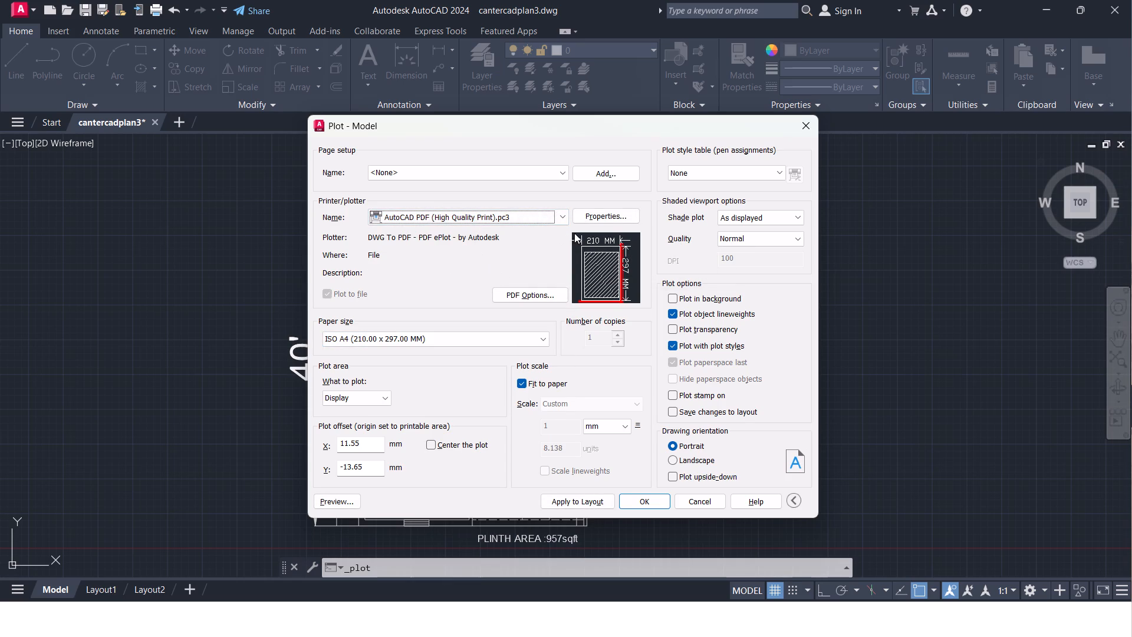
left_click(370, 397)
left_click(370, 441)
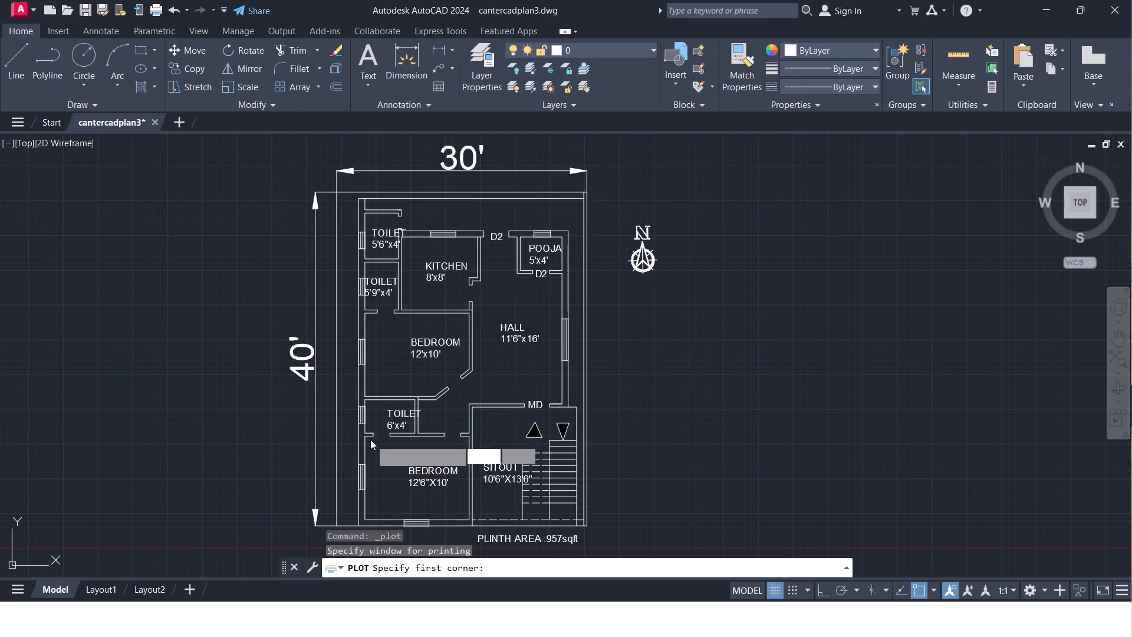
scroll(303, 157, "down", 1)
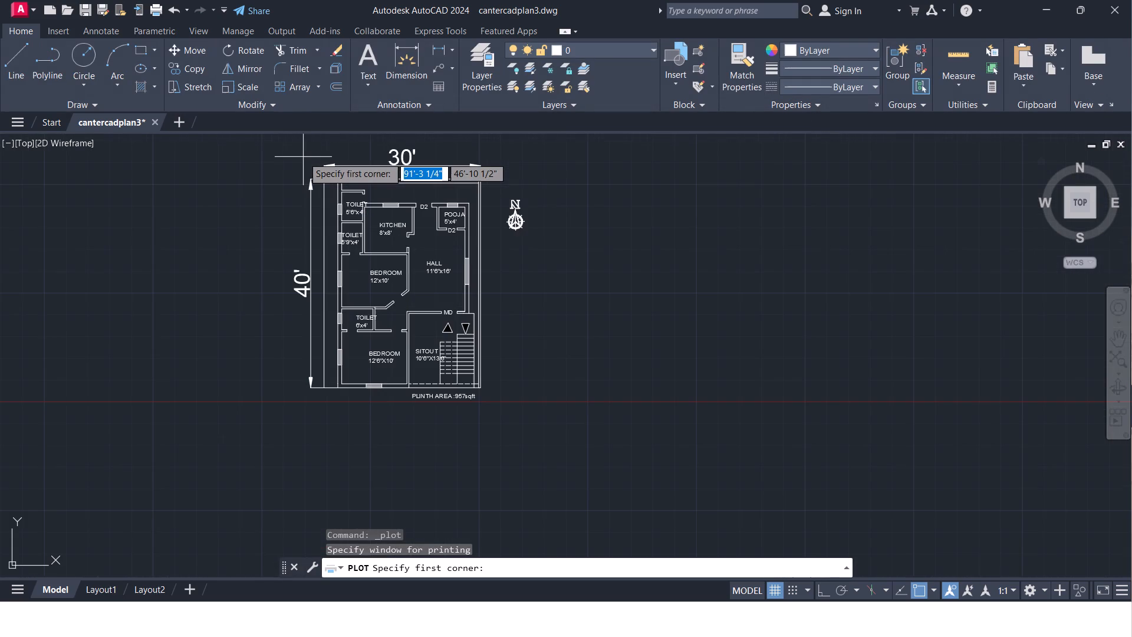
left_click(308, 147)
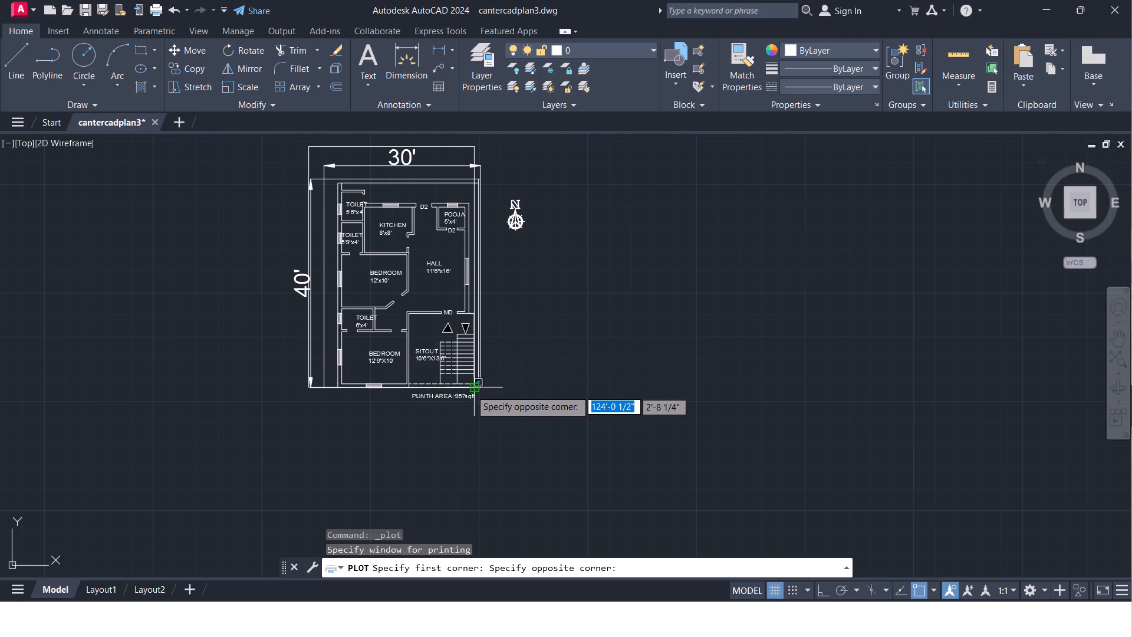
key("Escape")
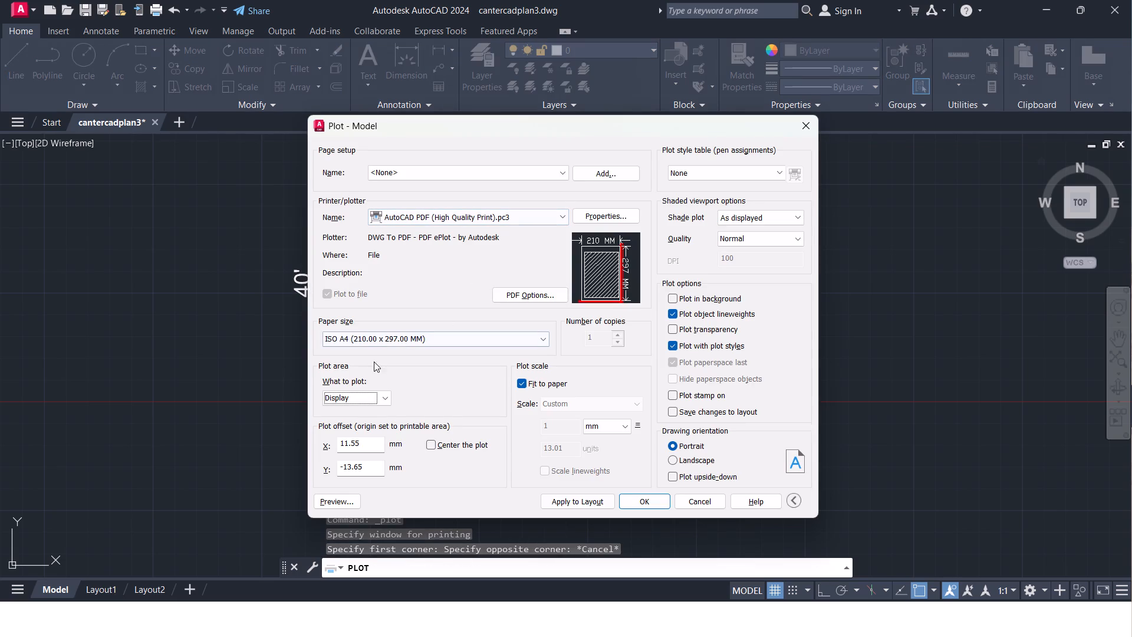
Set the plot area to a window enclosing the whole plan, its dimensions and the north symbol, and center the plot.
left_click(378, 396)
left_click(368, 440)
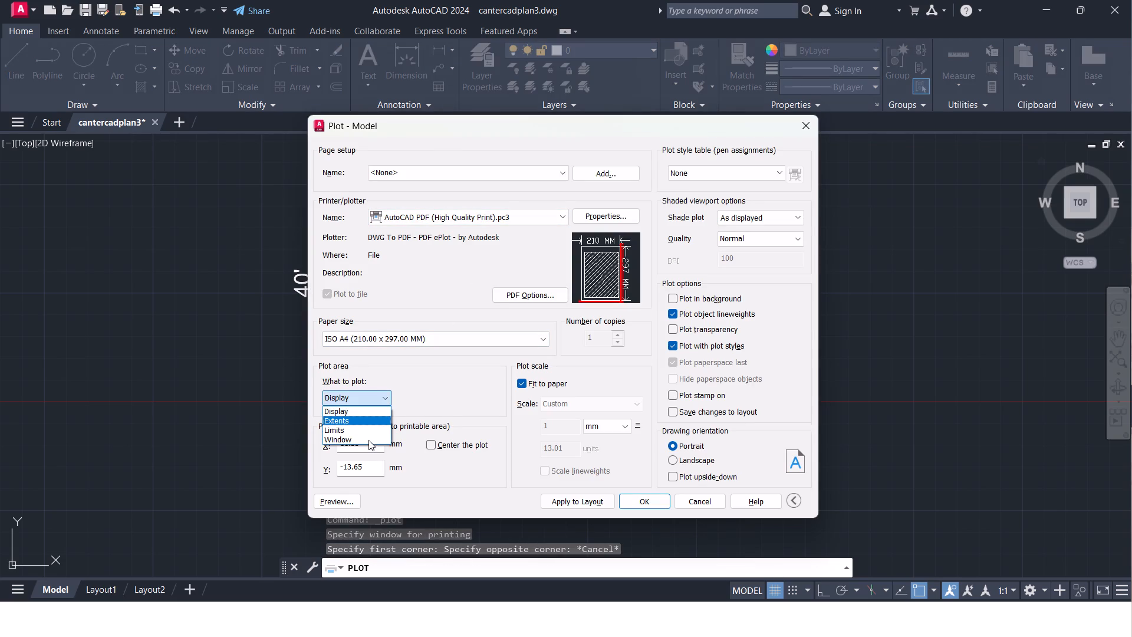
left_click(273, 138)
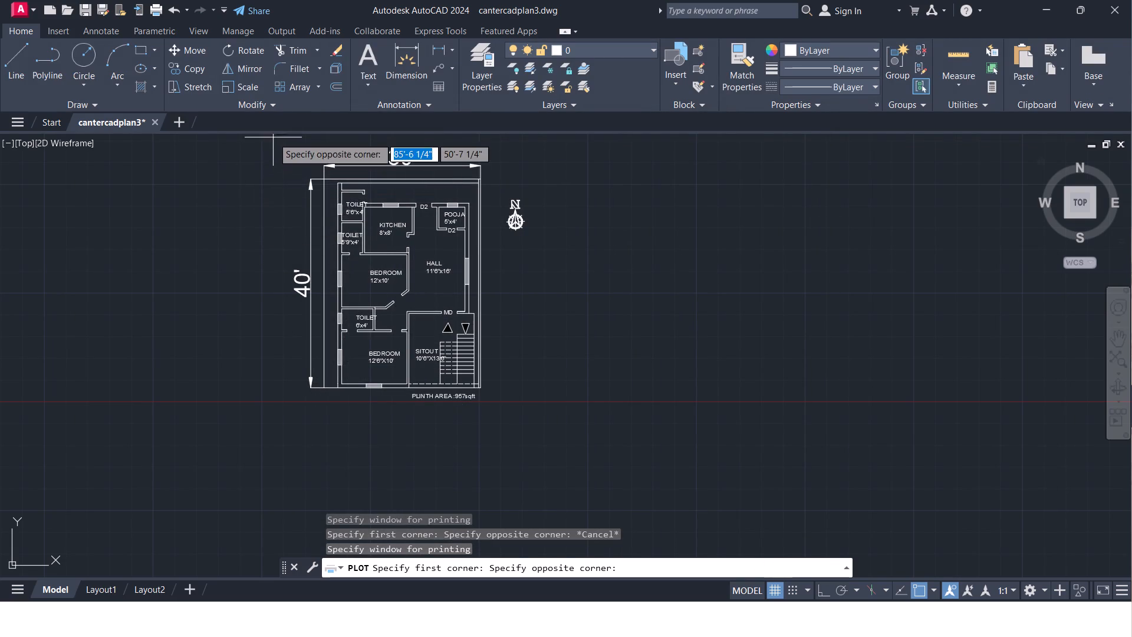
left_click(534, 456)
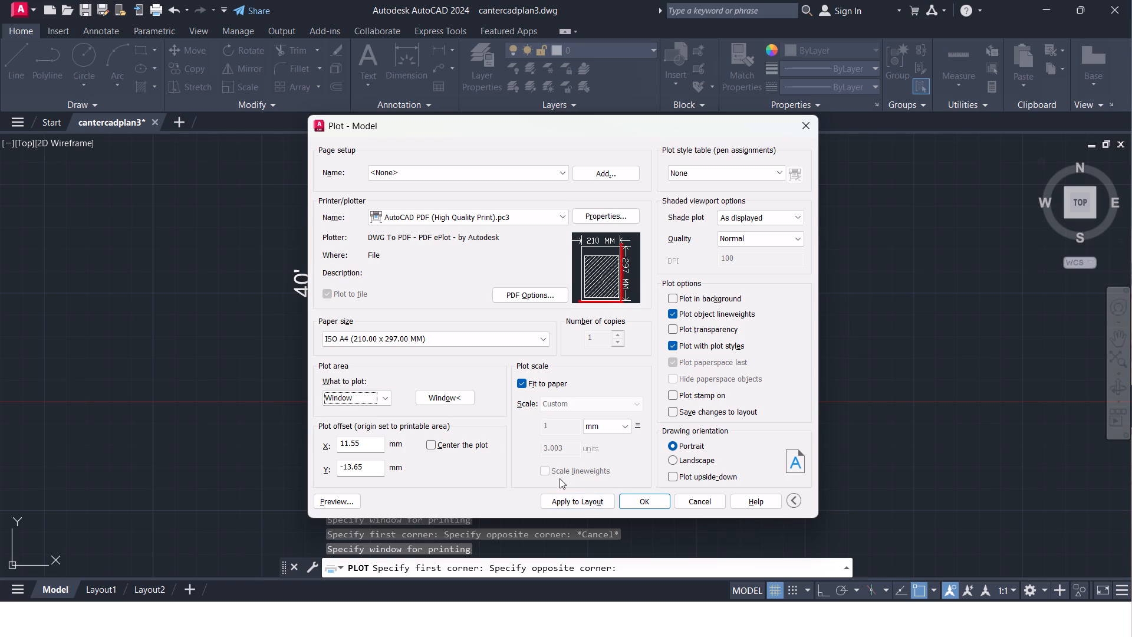
left_click(430, 442)
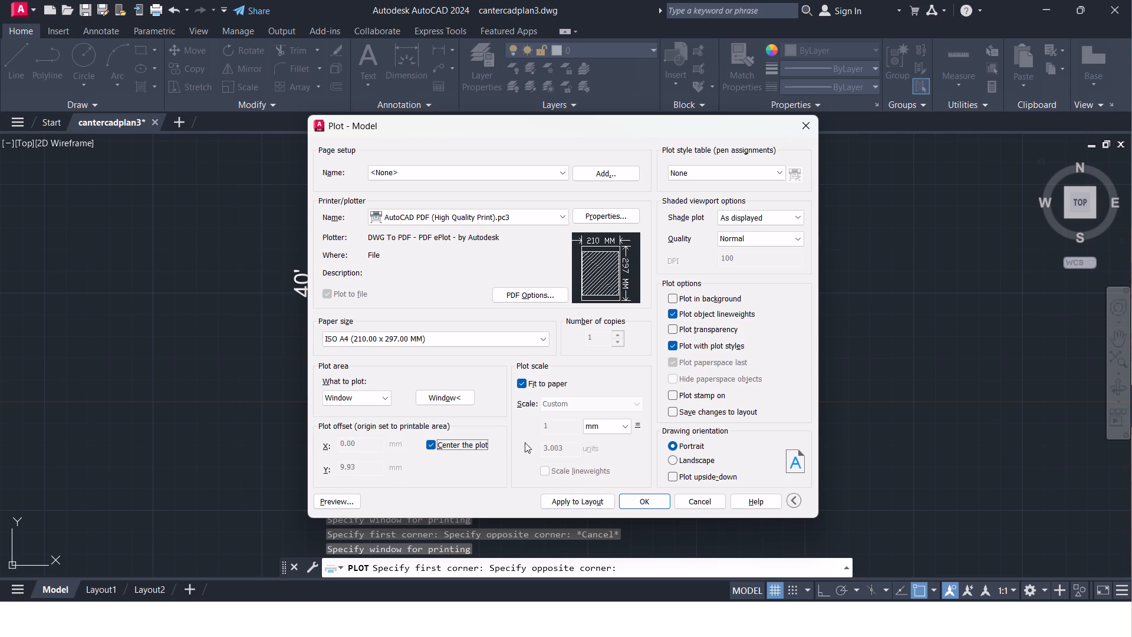
Preview the plot to check how the floor plan sits on the A4 sheet, and return to the plot settings.
left_click(342, 500)
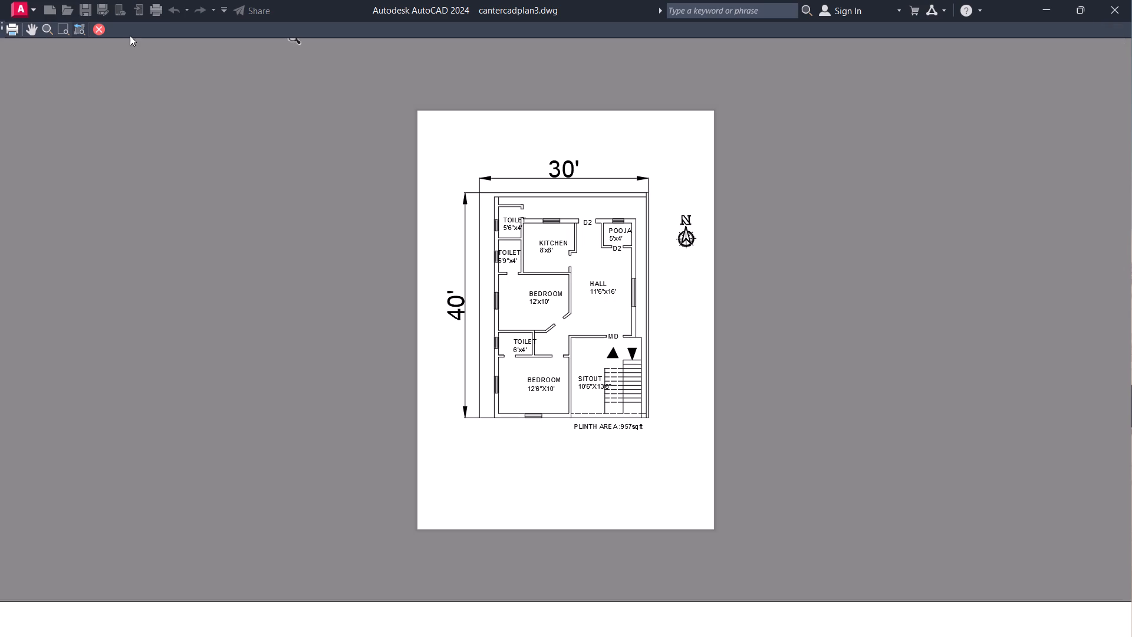
left_click(102, 27)
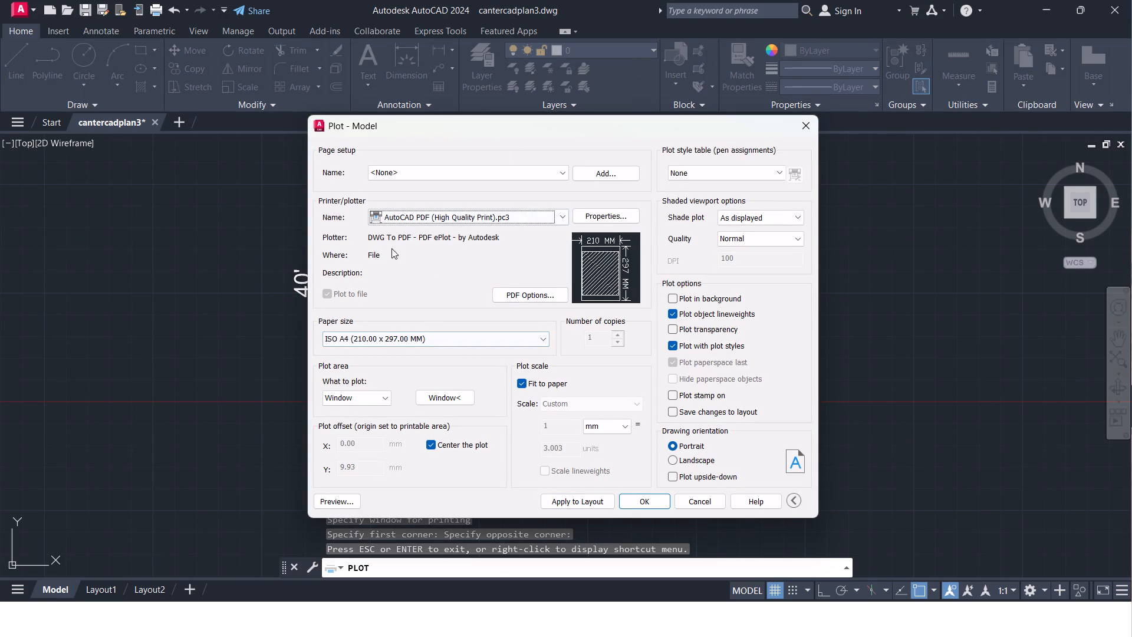
Plot the floor plan to a PDF file named cantercadplan3-.pdf in the Documents folder.
left_click(646, 501)
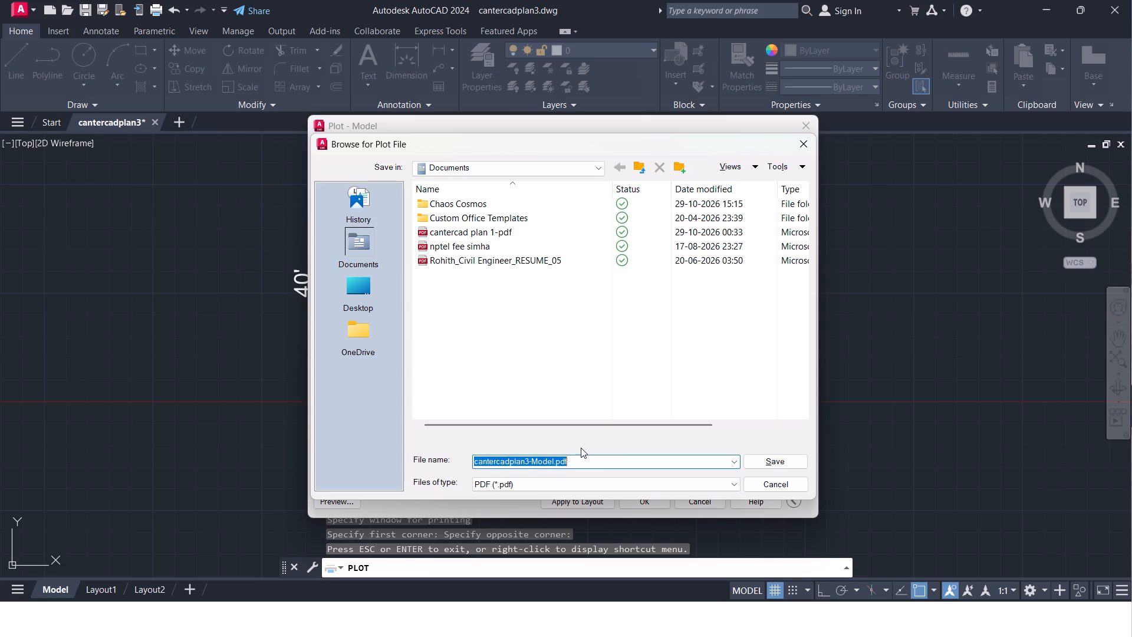
scroll(549, 449, "up", 2)
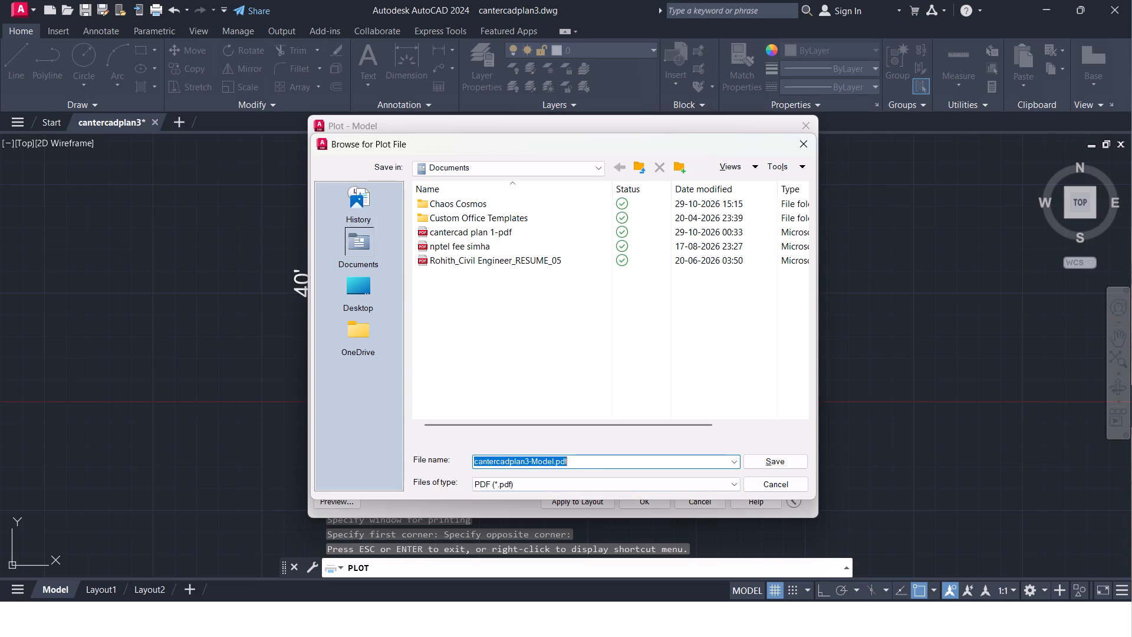
left_click(554, 456)
left_click(554, 460)
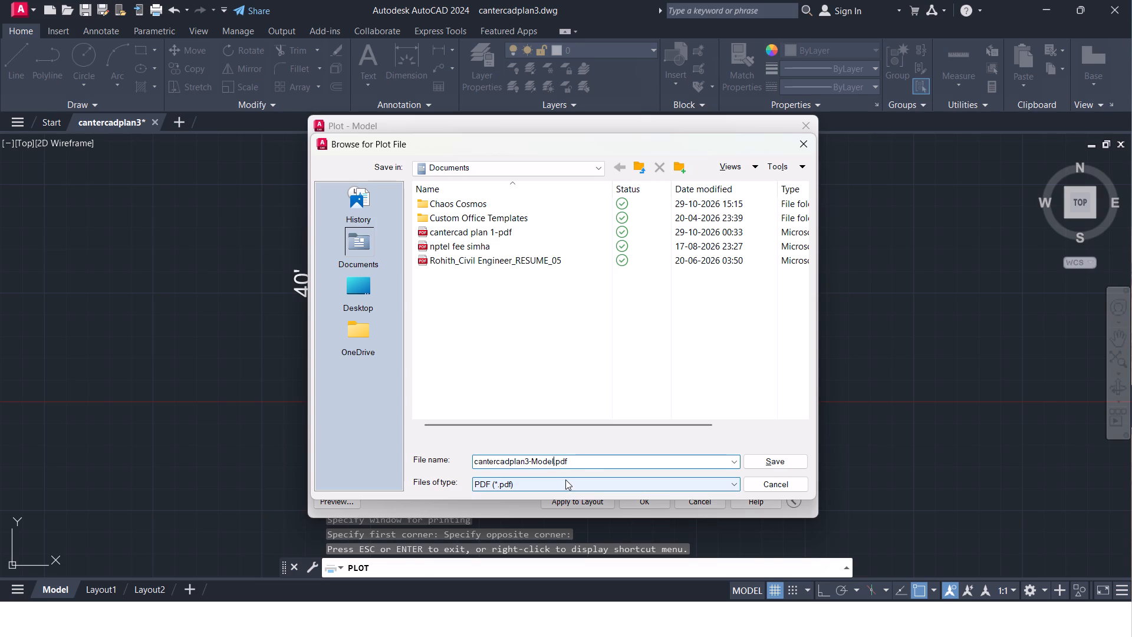
key("BackSpace")
key("BackSpace")
key("BackSpace")
key("BackSpace")
key("BackSpace")
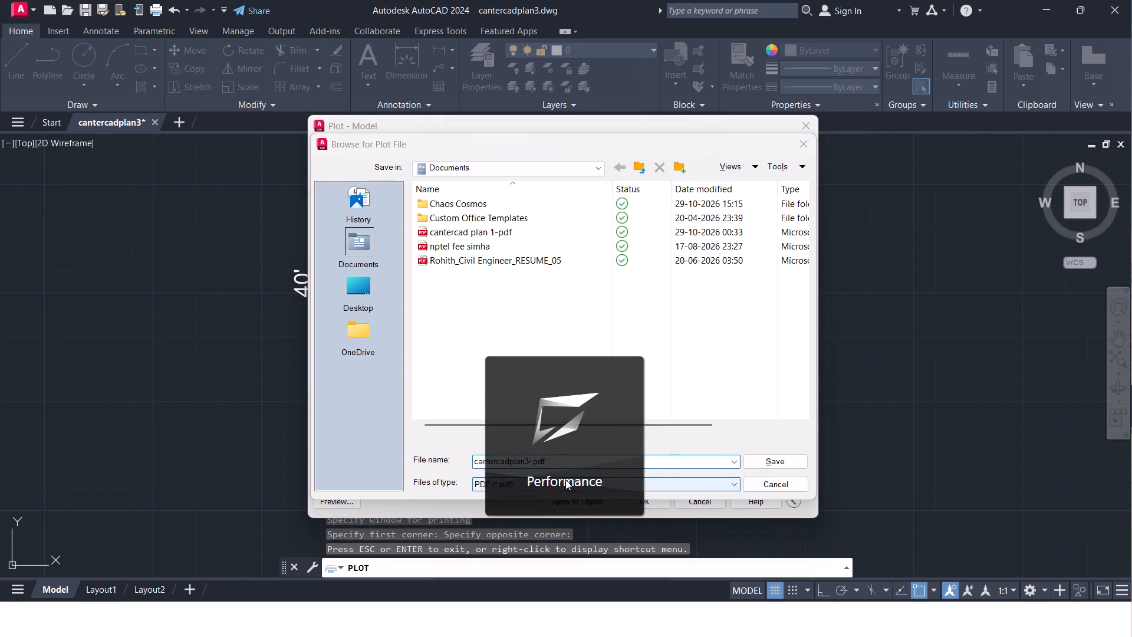
key("BackSpace")
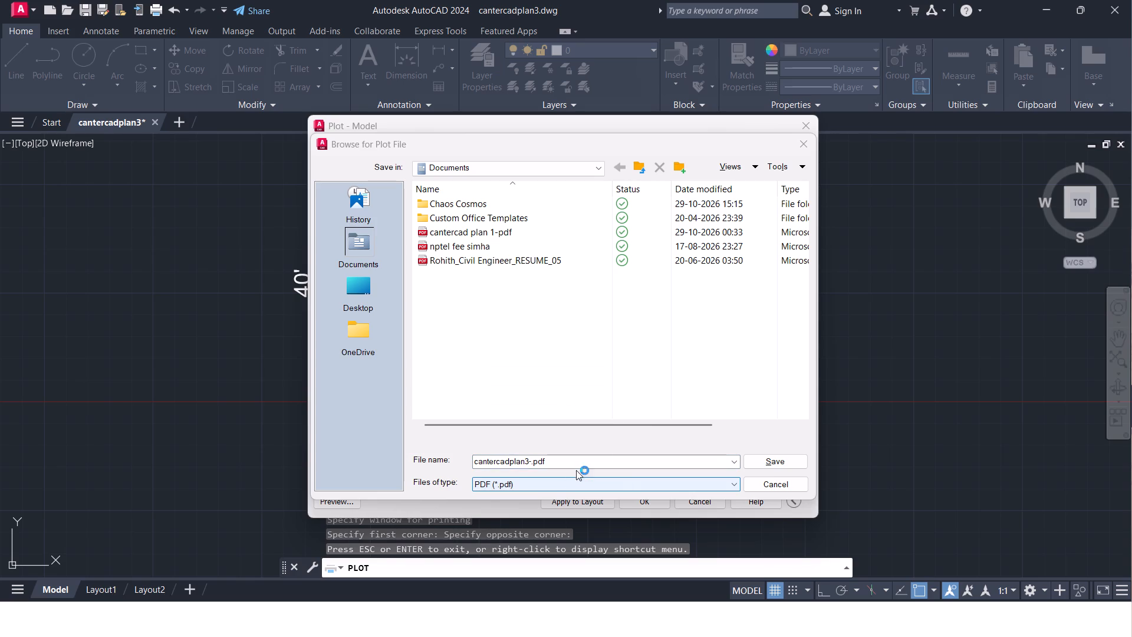
left_click(527, 460)
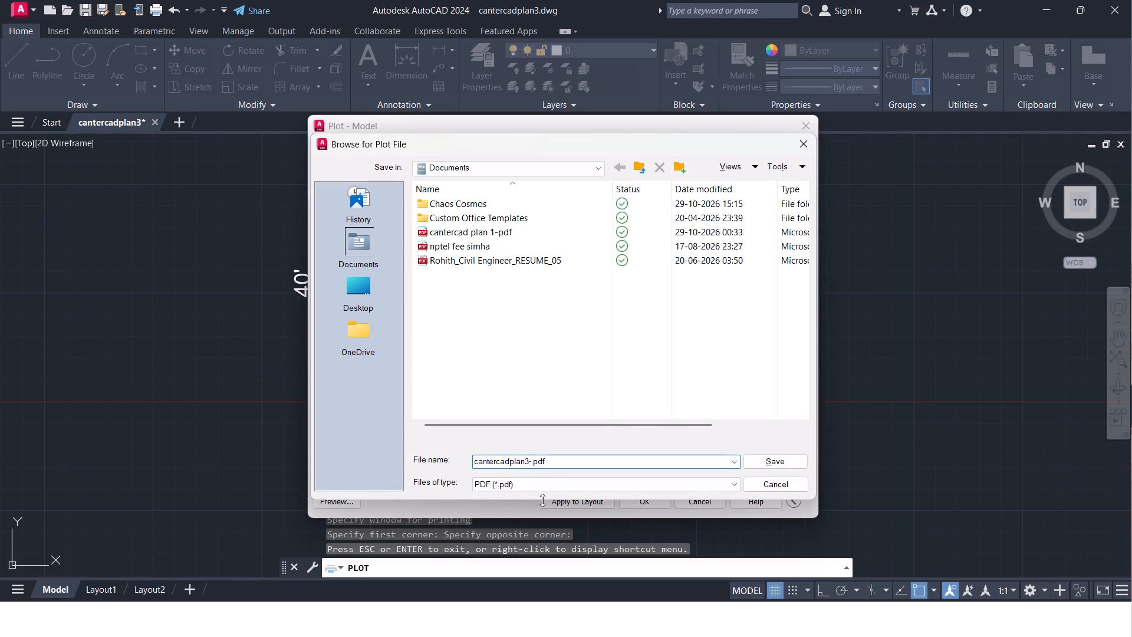
key("BackSpace")
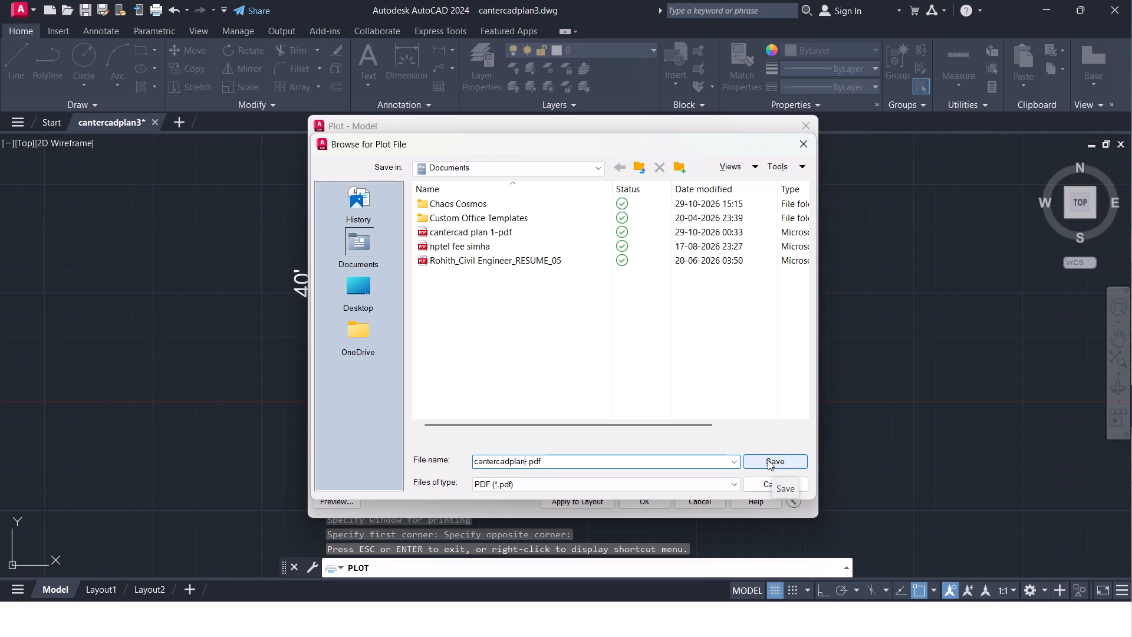
key("3")
left_click(760, 458)
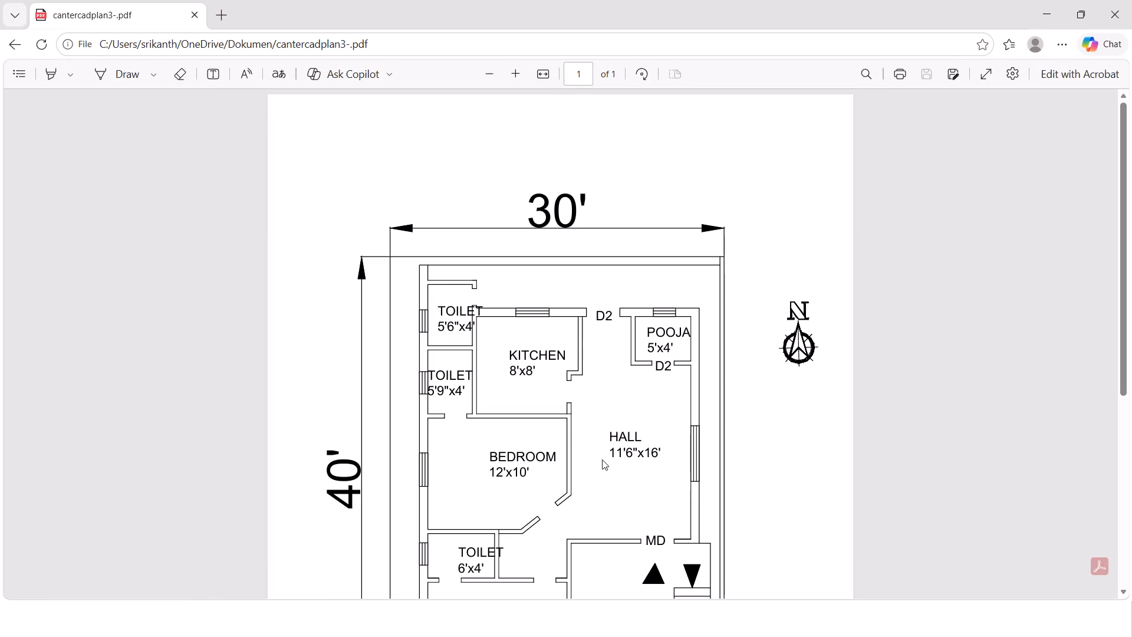
Look over the plotted floor plan PDF in Microsoft Edge from top to bottom, and close it.
scroll(700, 375, "down", 4)
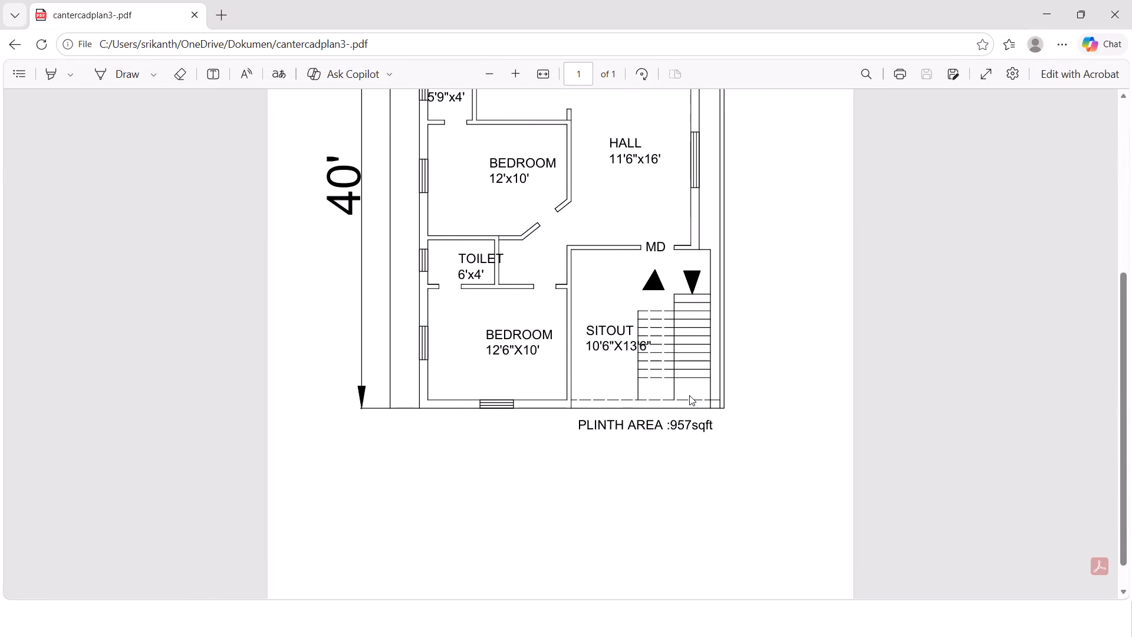
scroll(681, 434, "up", 3)
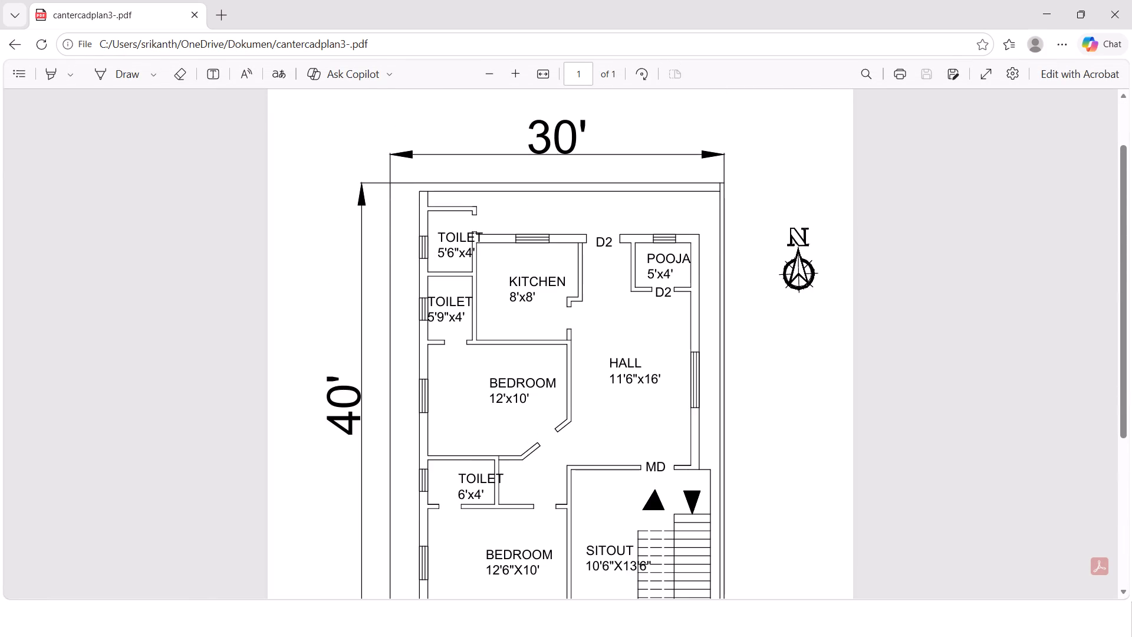
scroll(681, 434, "up", 5)
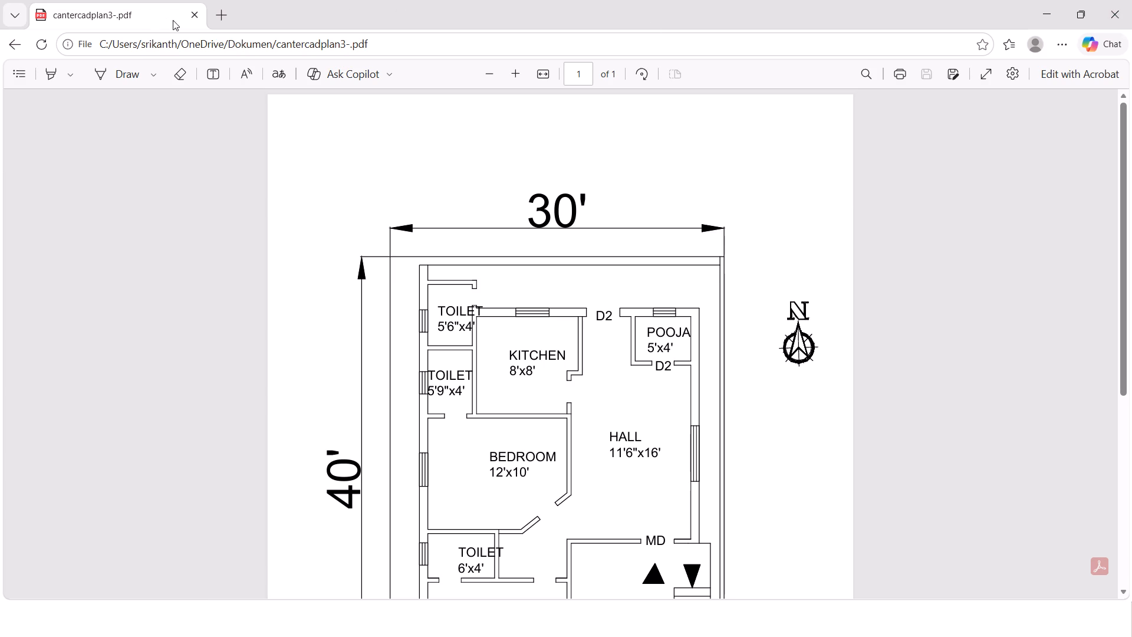
left_click(191, 14)
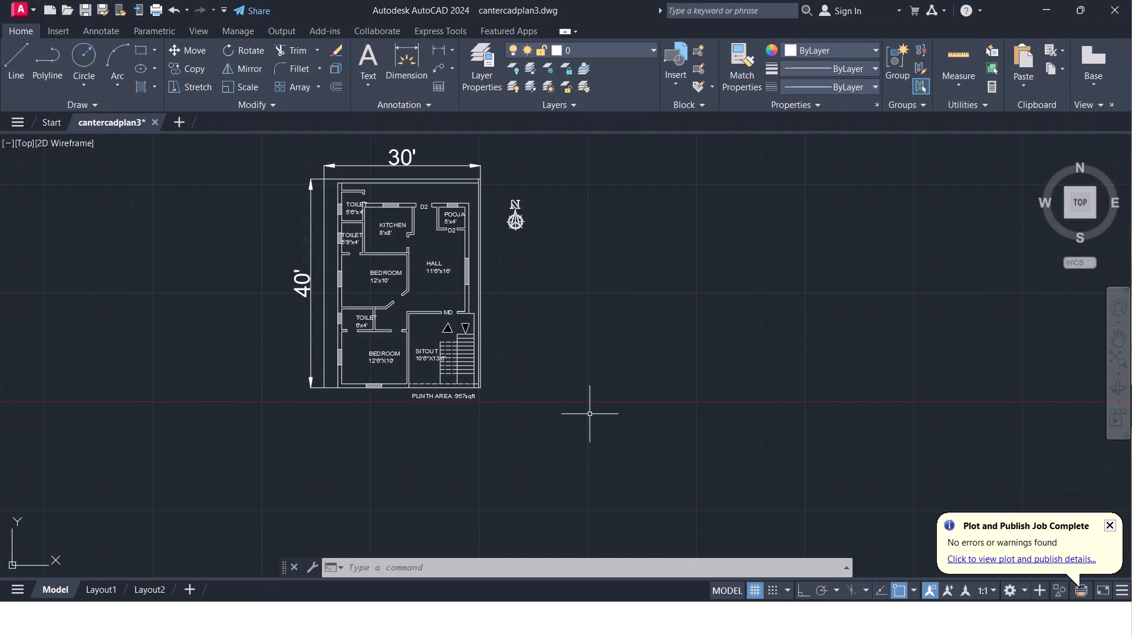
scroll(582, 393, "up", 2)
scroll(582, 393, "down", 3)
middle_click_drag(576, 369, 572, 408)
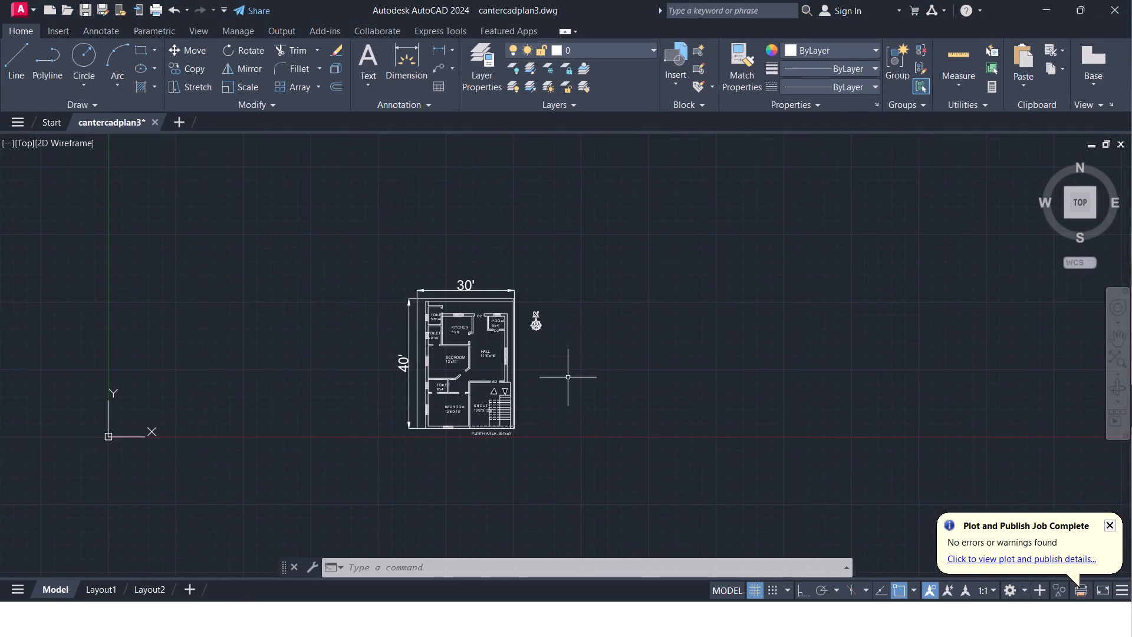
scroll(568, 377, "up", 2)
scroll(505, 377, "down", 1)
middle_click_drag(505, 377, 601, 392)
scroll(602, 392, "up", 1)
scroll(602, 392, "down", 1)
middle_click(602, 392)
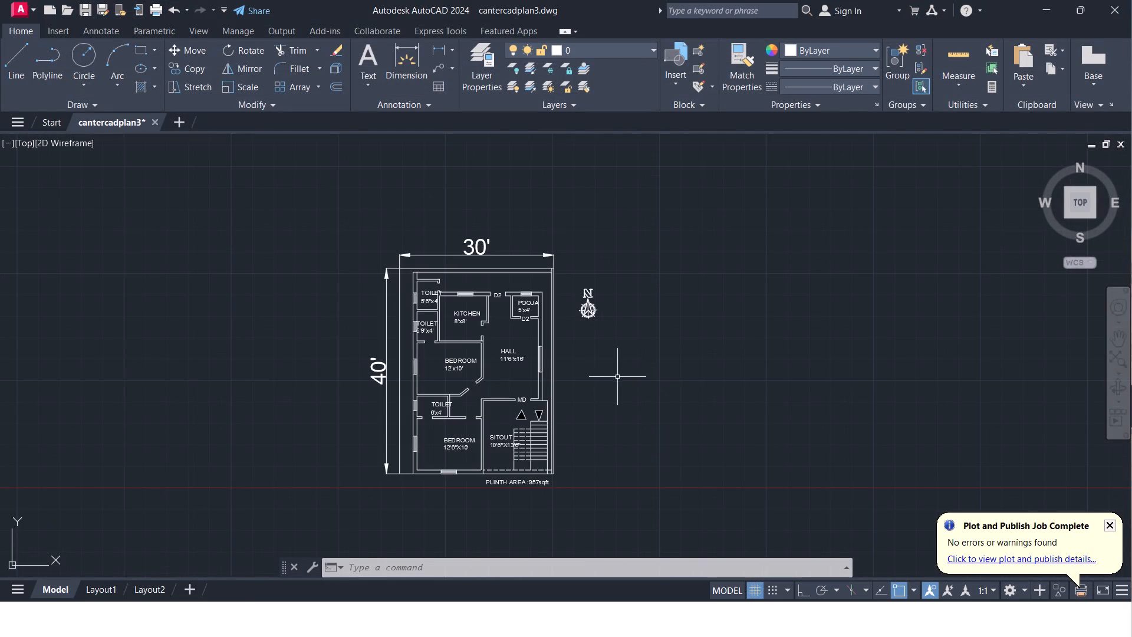
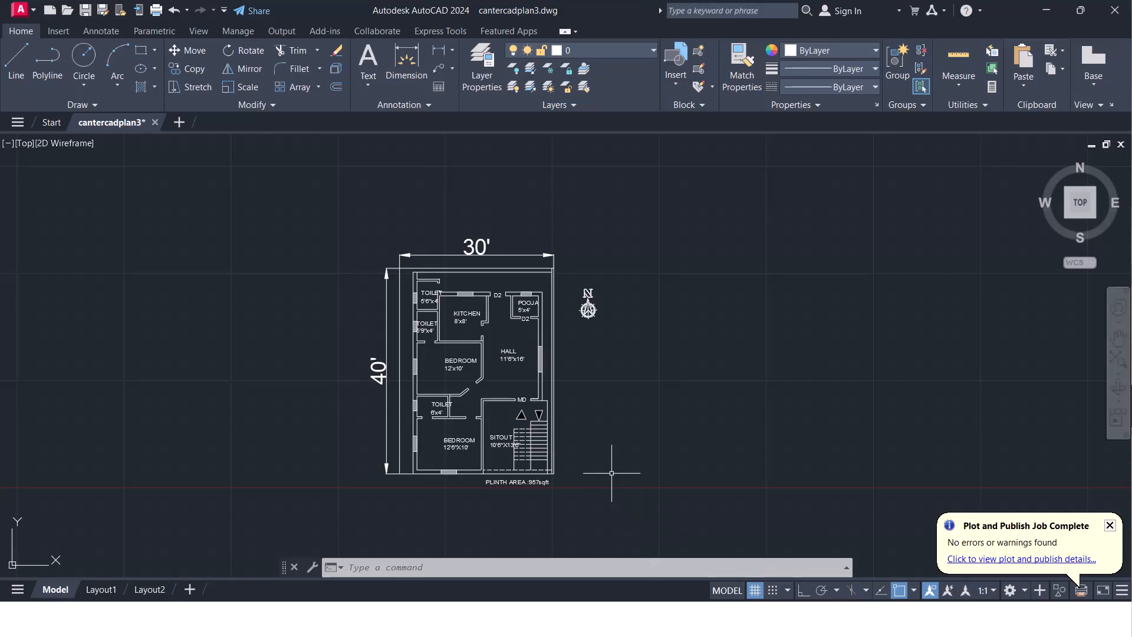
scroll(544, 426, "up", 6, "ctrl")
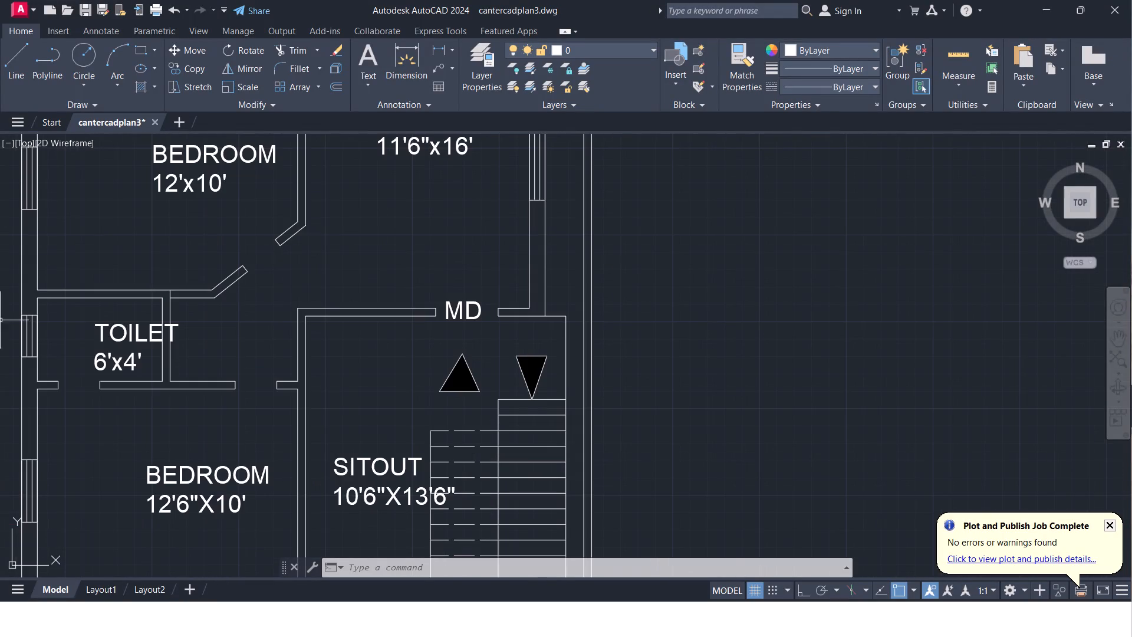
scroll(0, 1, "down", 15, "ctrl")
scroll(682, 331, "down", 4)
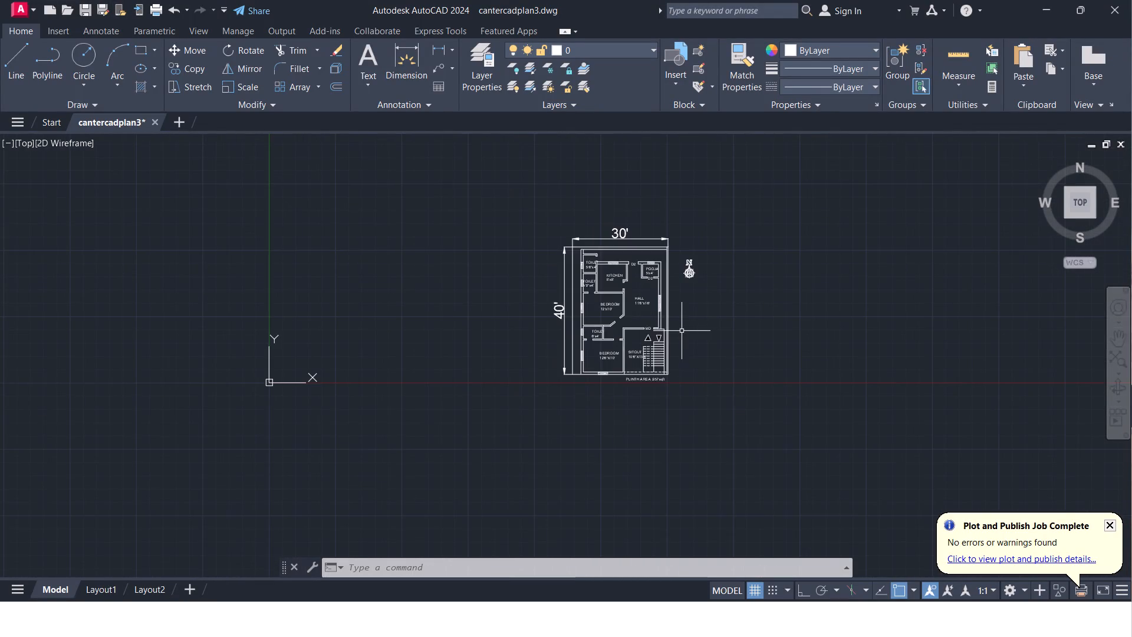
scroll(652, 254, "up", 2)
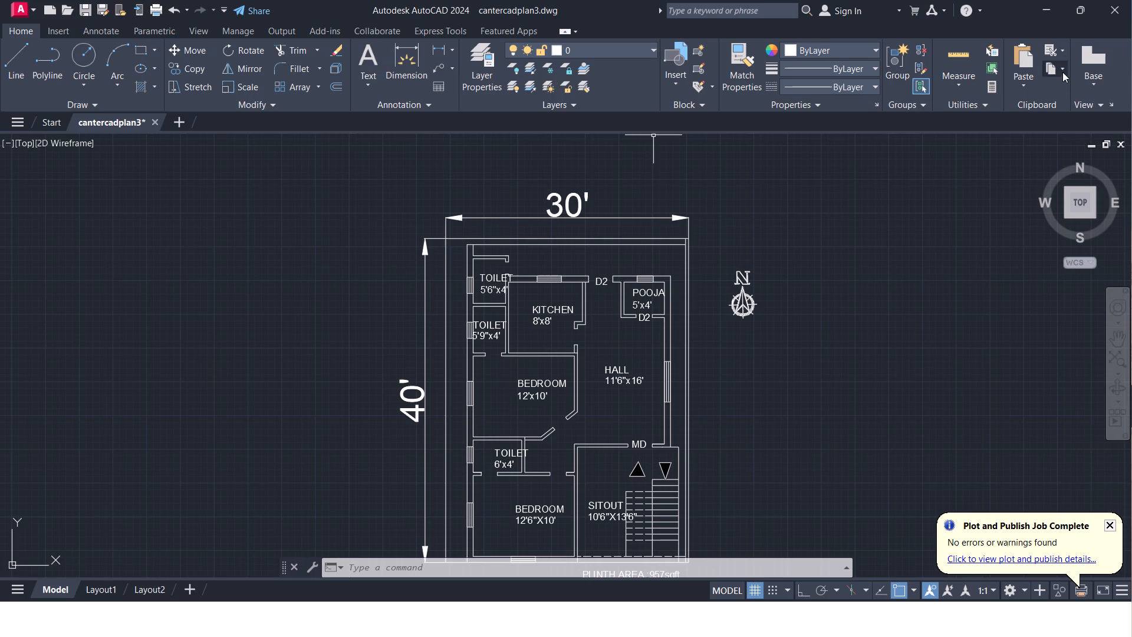
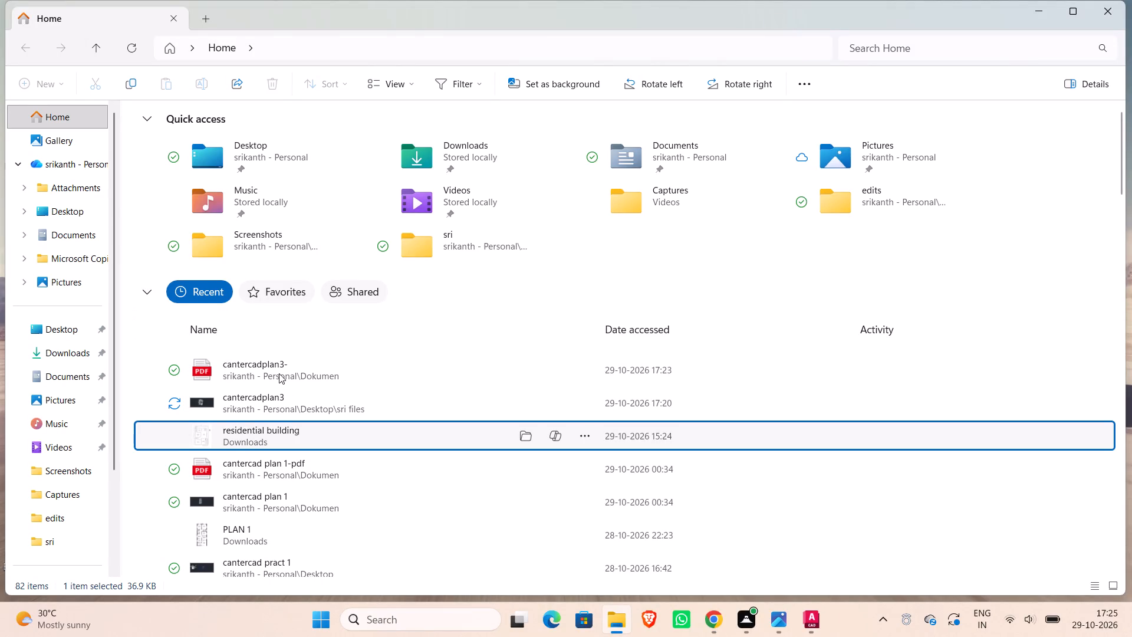
Rename the cantercadplan3- PDF in the Documents folder as canter cad plan 3.
left_click(84, 366)
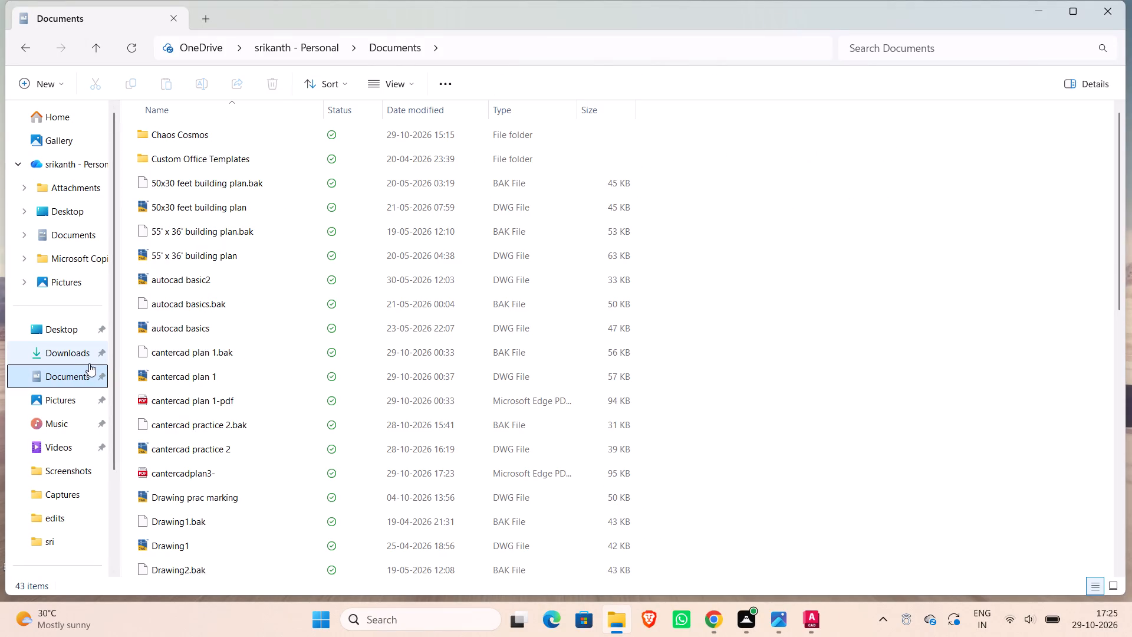
scroll(190, 336, "down", 5)
scroll(188, 343, "up", 5)
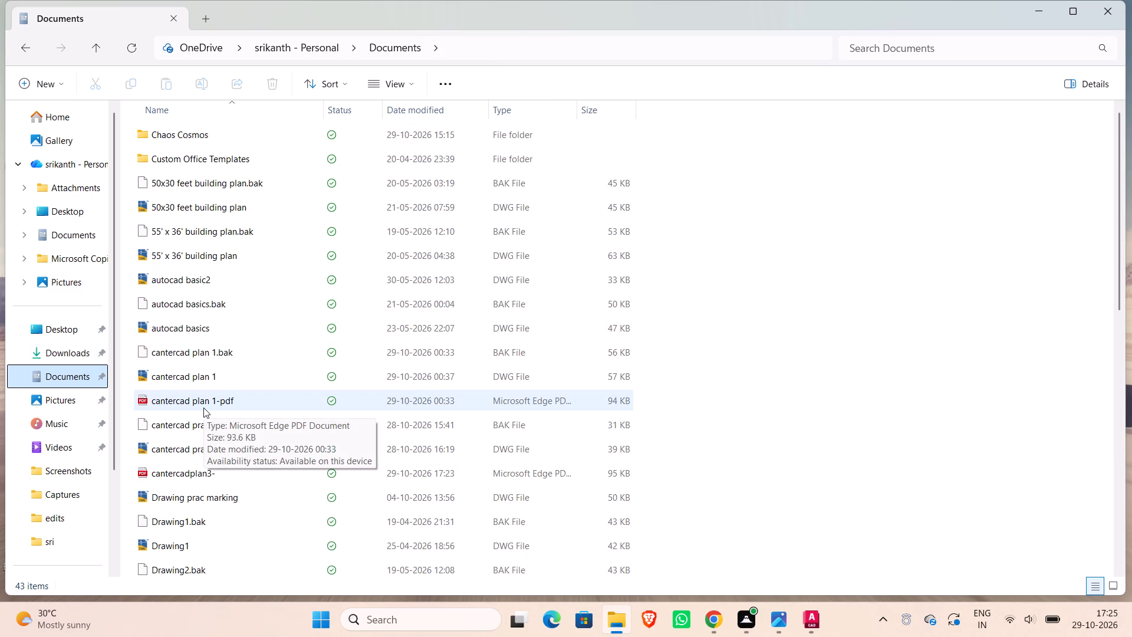
left_click(226, 472)
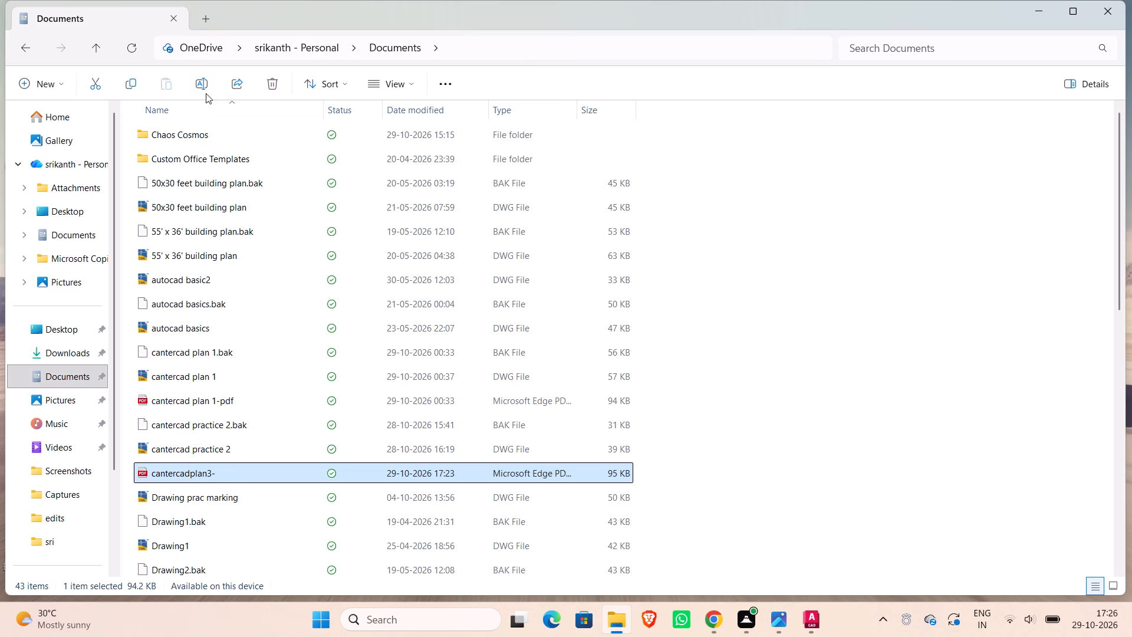
left_click(206, 84)
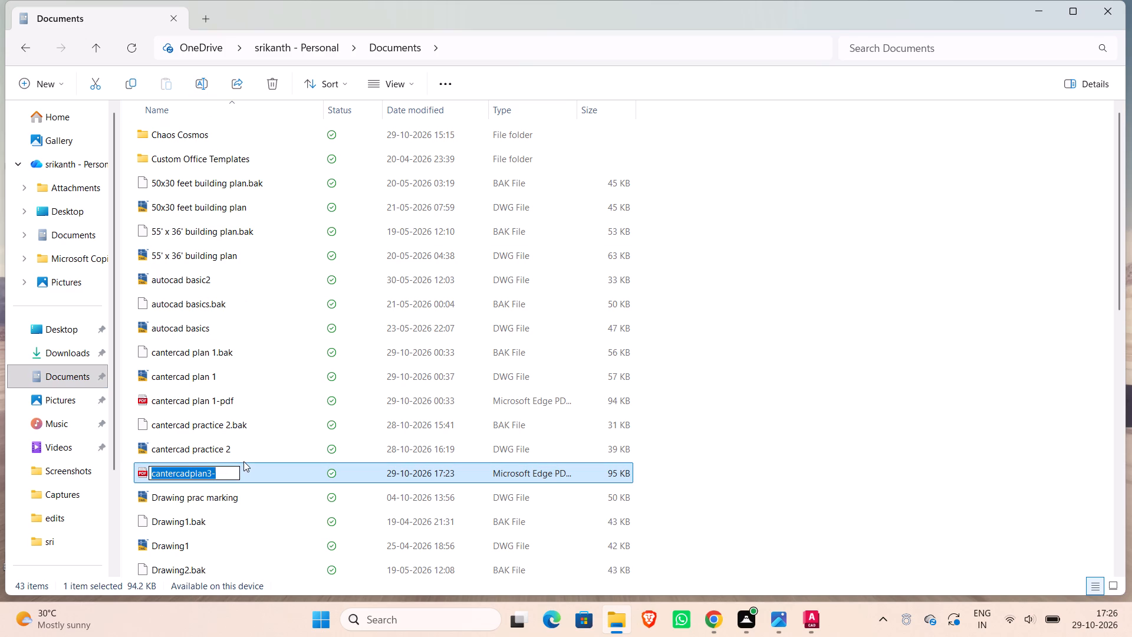
key("BackSpace")
type("can")
type("ter cad plan")
key("space")
key("3")
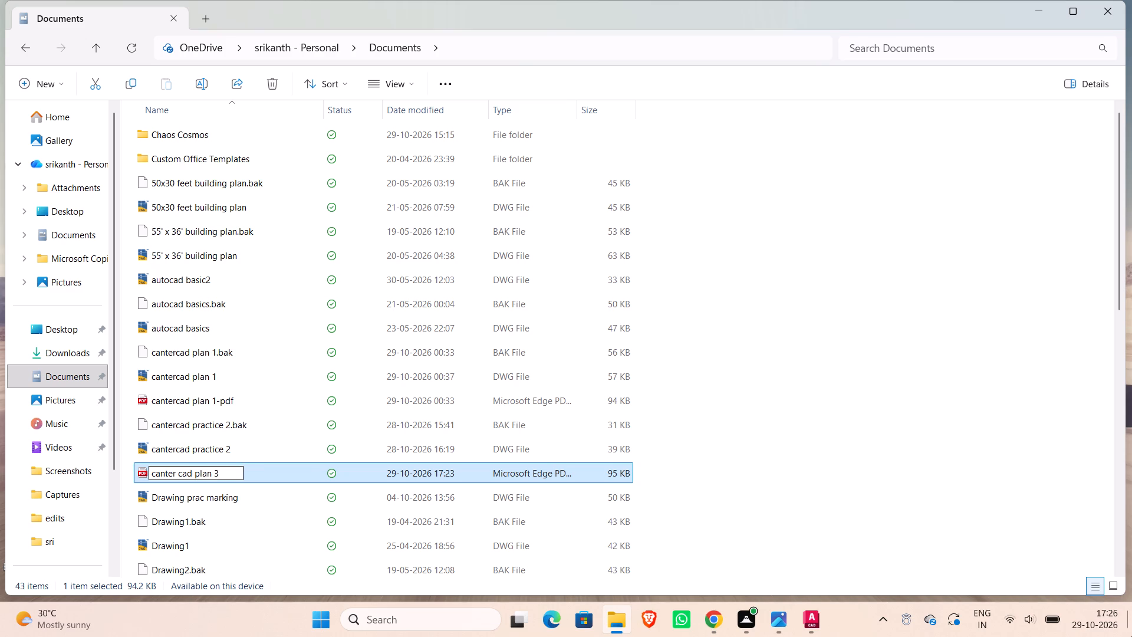
key("Return")
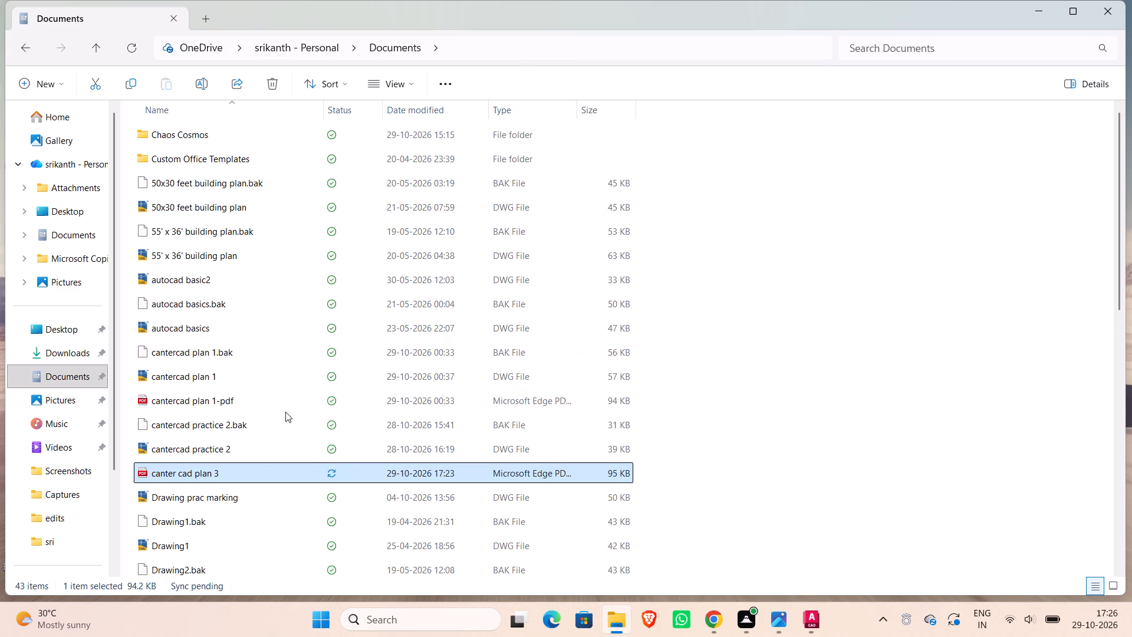
Look through the Documents, Downloads, OneDrive and other quick-access folders for the saved plan drawing file.
scroll(278, 419, "down", 5)
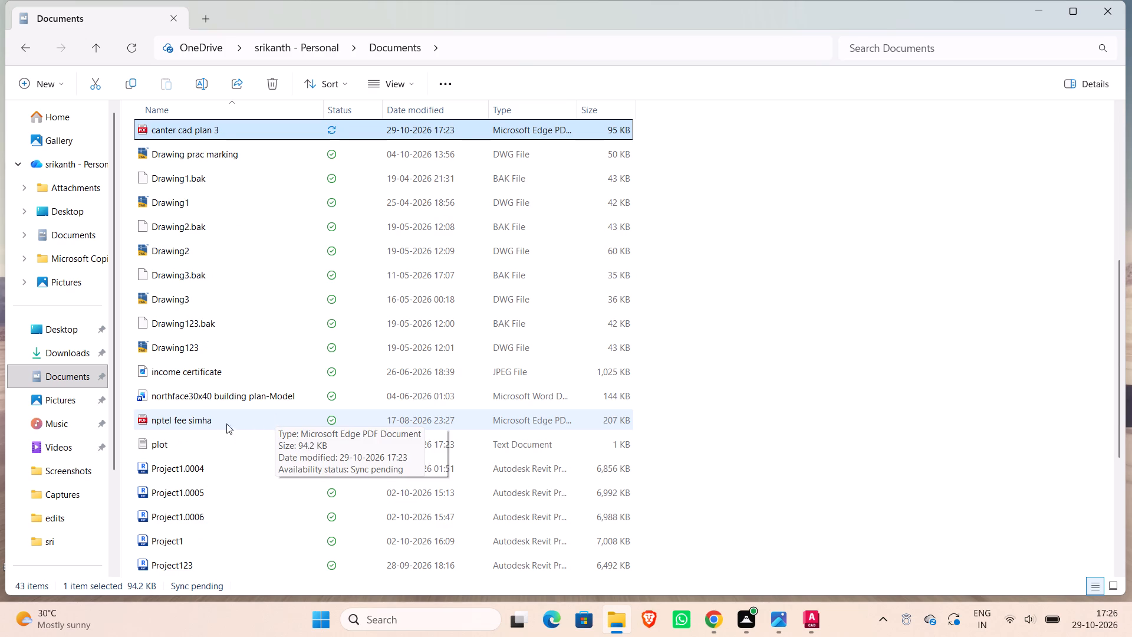
left_click(57, 357)
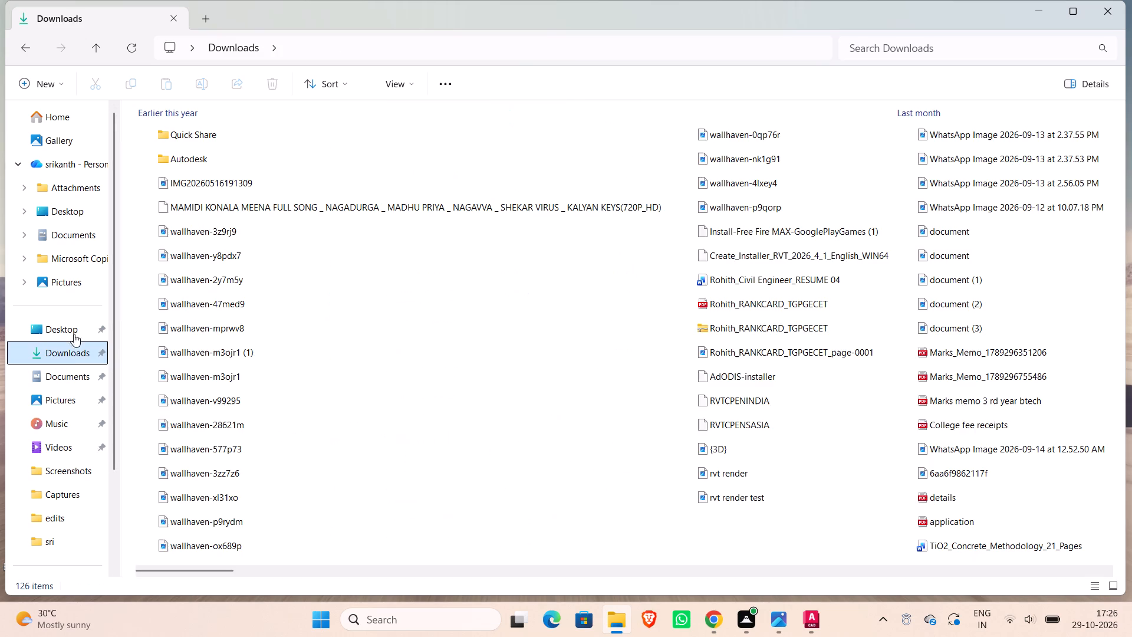
scroll(177, 242, "down", 1)
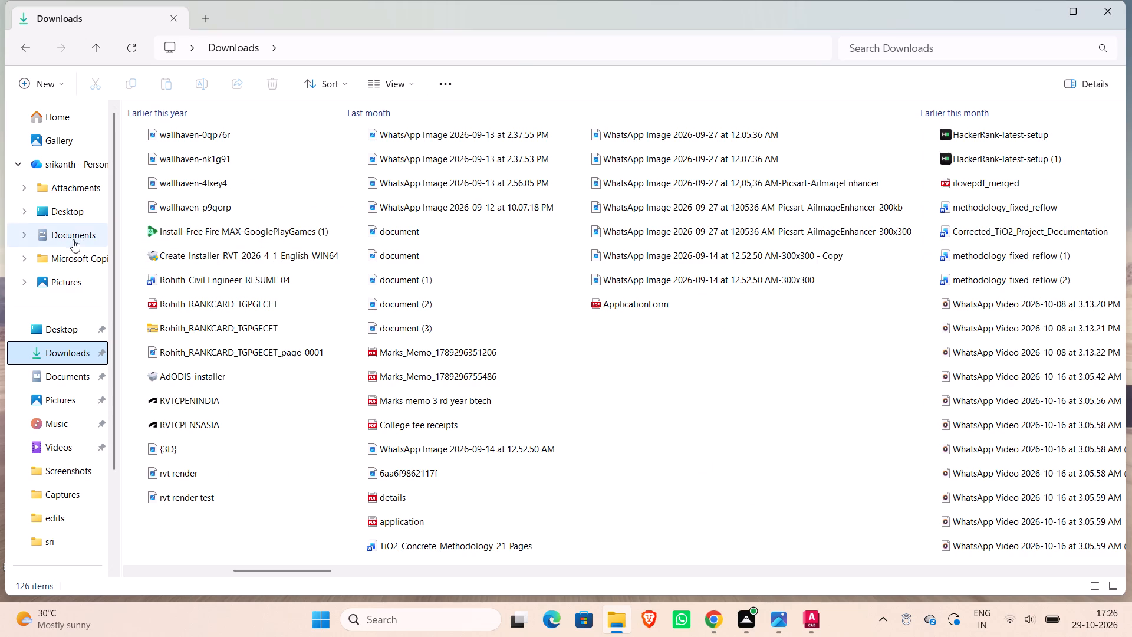
left_click(75, 168)
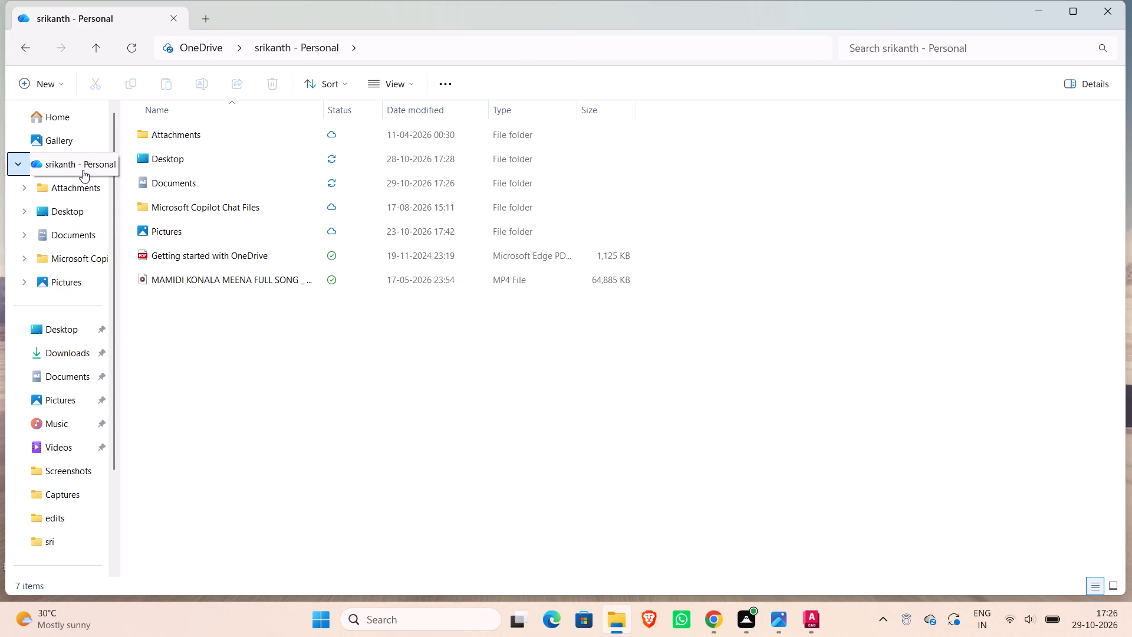
scroll(58, 402, "down", 3)
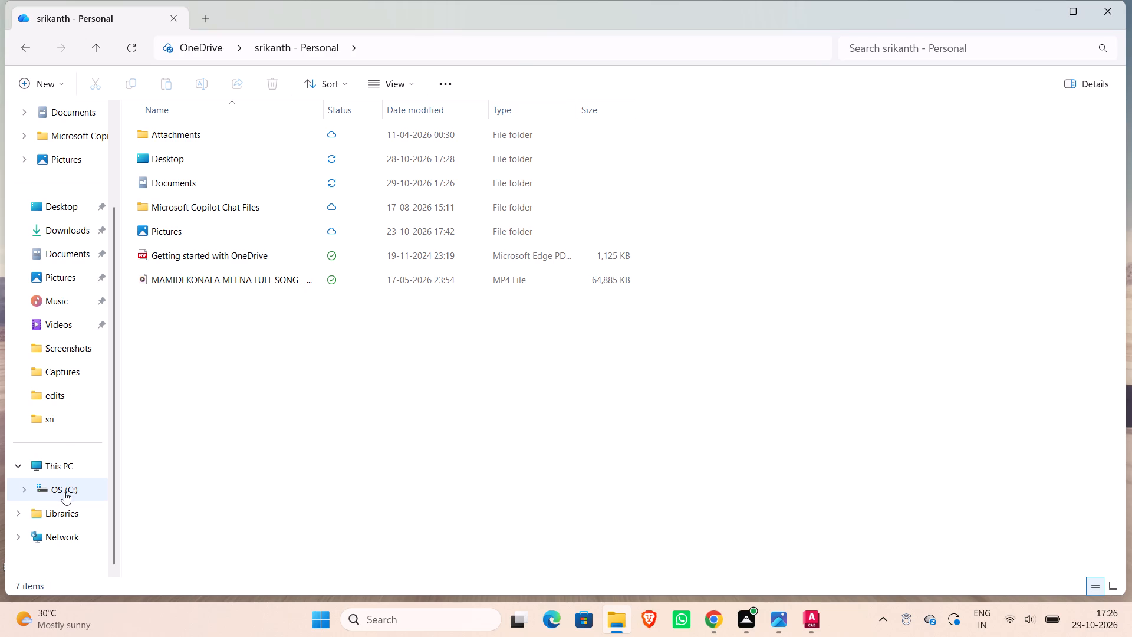
left_click_drag(62, 494, 68, 520)
left_click(51, 390)
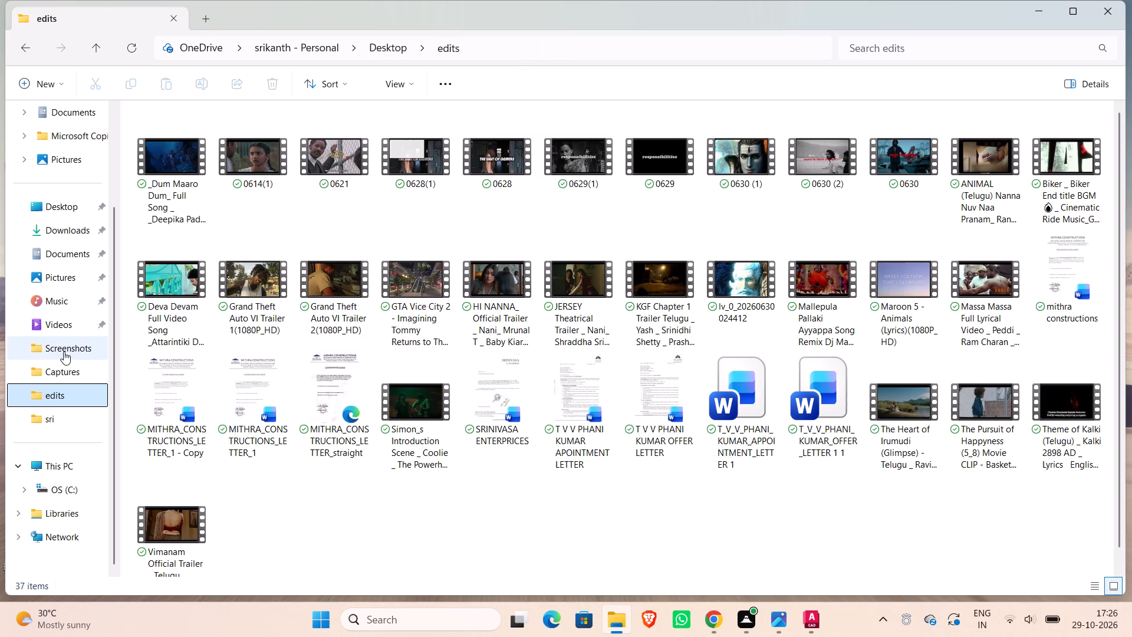
left_click(64, 351)
left_click(65, 321)
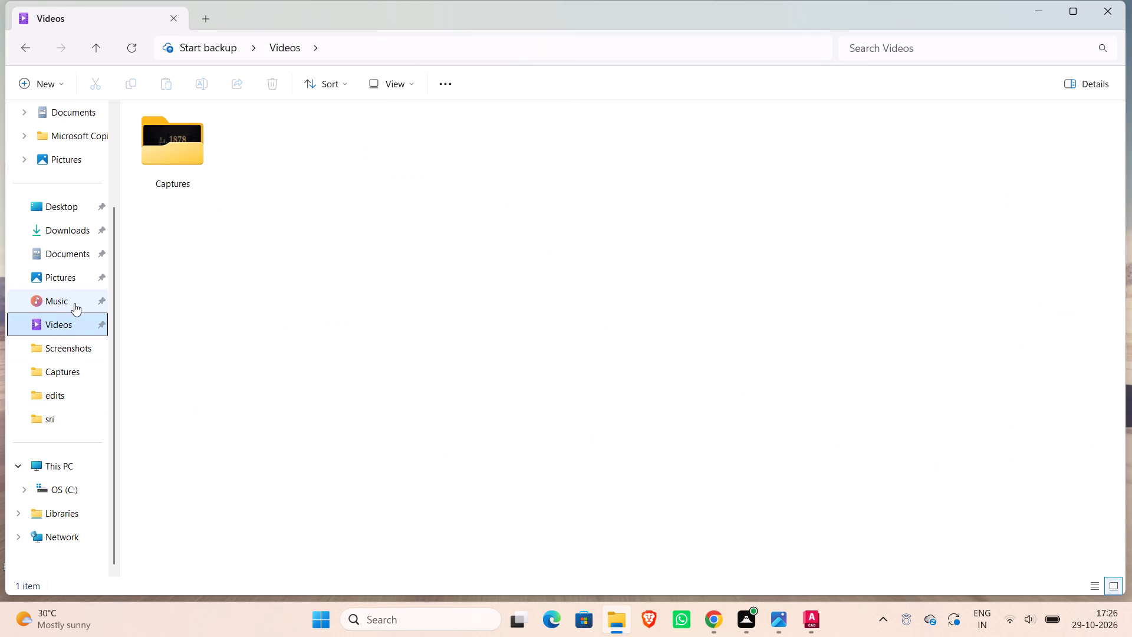
left_click(76, 295)
left_click(75, 277)
left_click(76, 258)
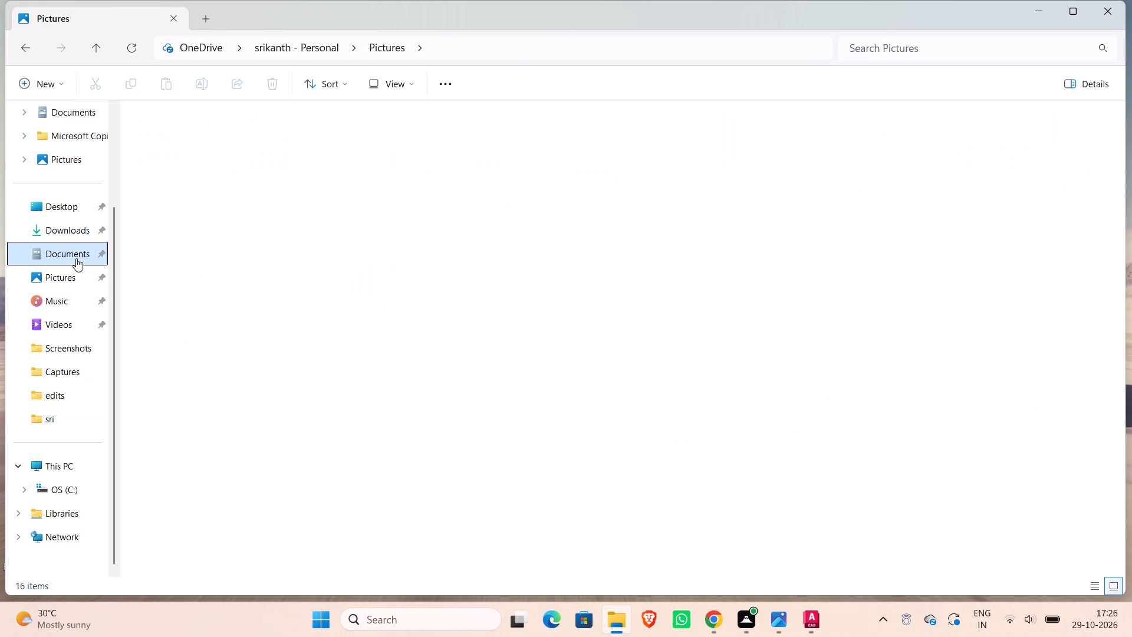
scroll(223, 241, "down", 7)
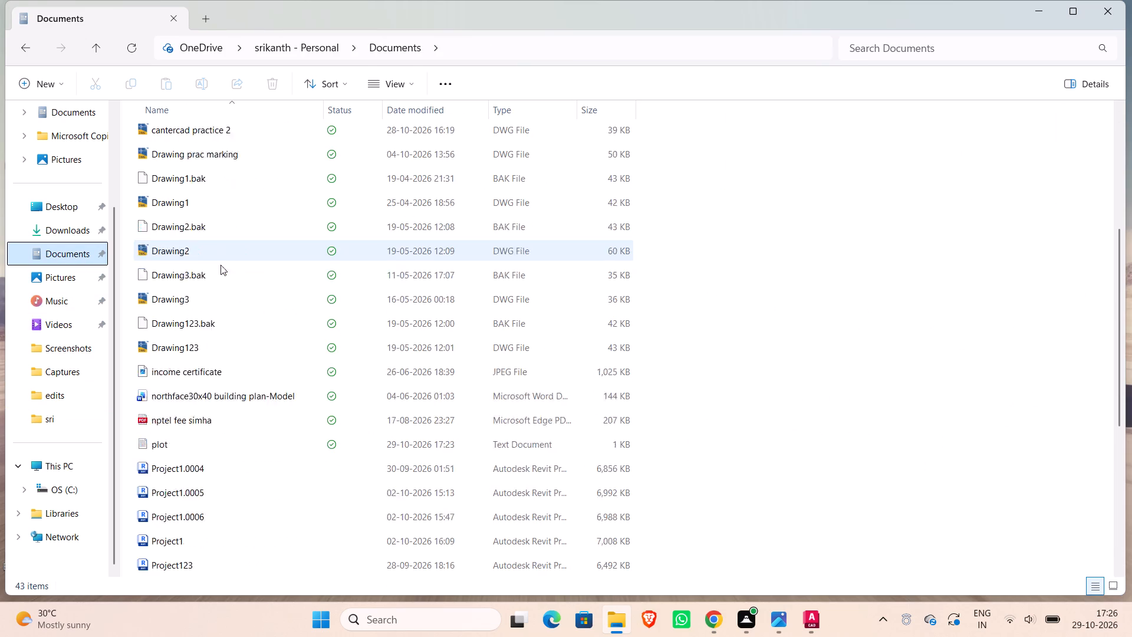
scroll(204, 305, "down", 3)
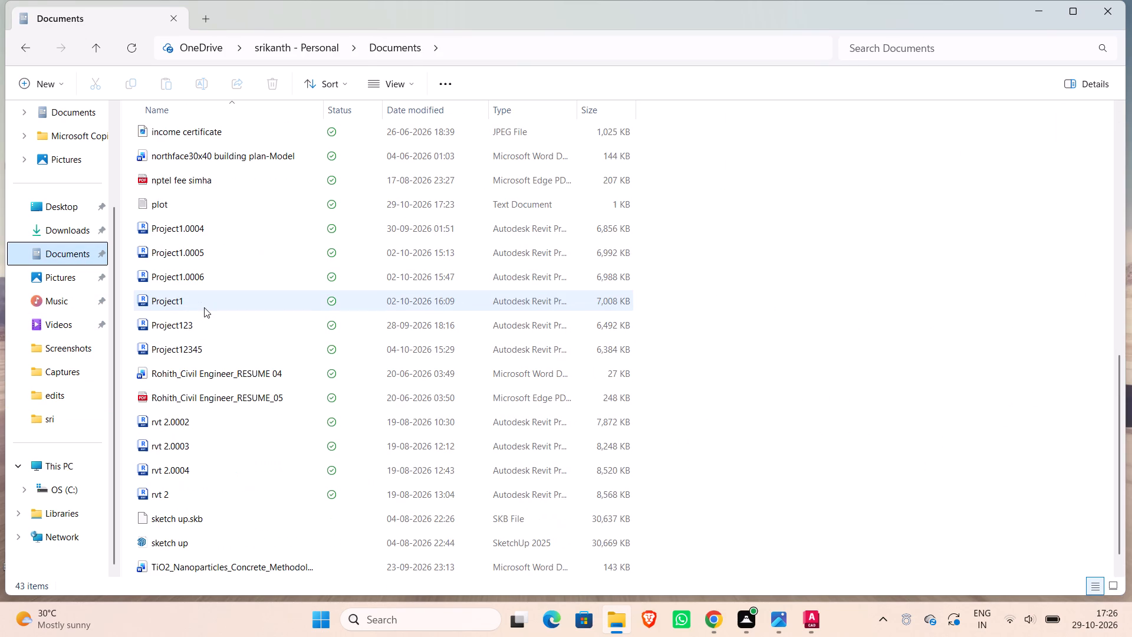
scroll(204, 307, "down", 7)
scroll(205, 347, "up", 7)
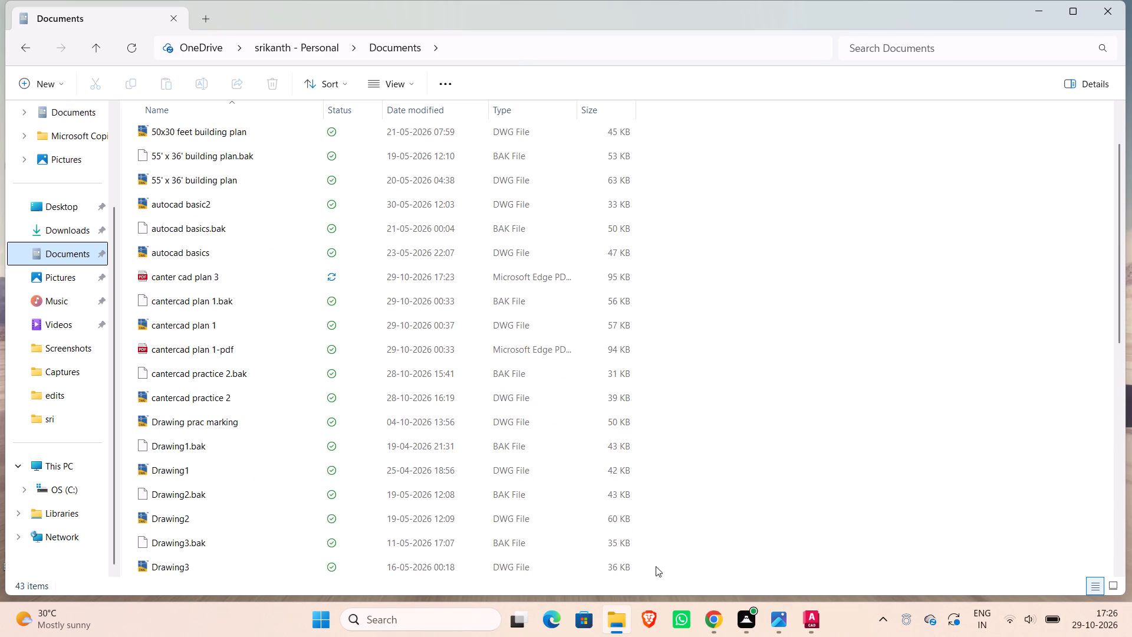
Switch to AutoCAD and save the cantercadplan3 drawing under its current name.
left_click(805, 619)
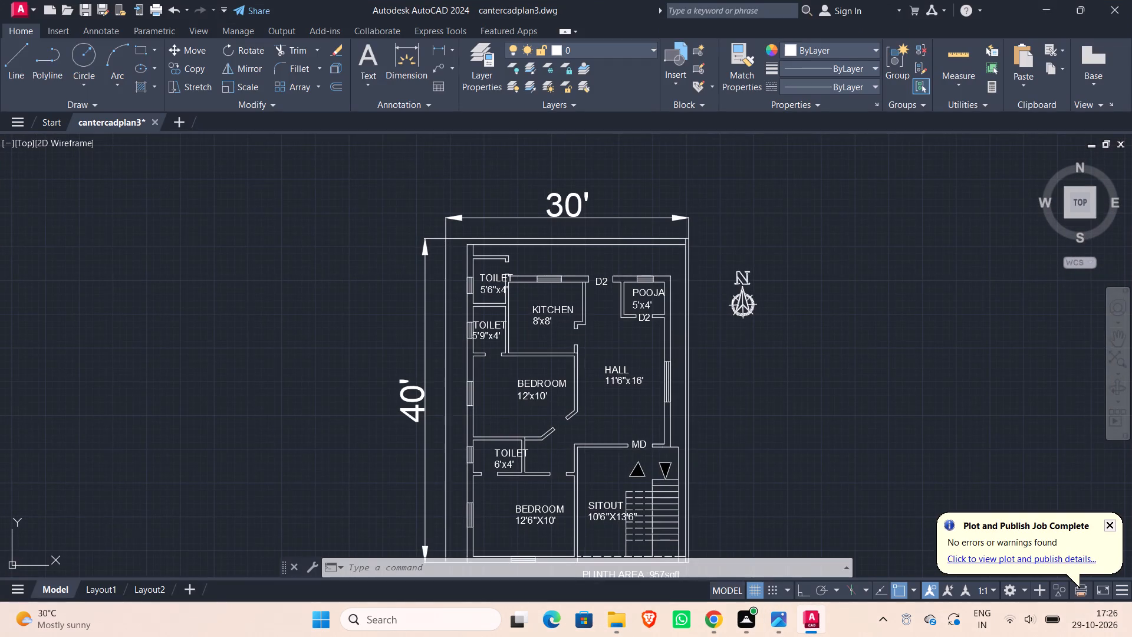
scroll(166, 179, "up", 1)
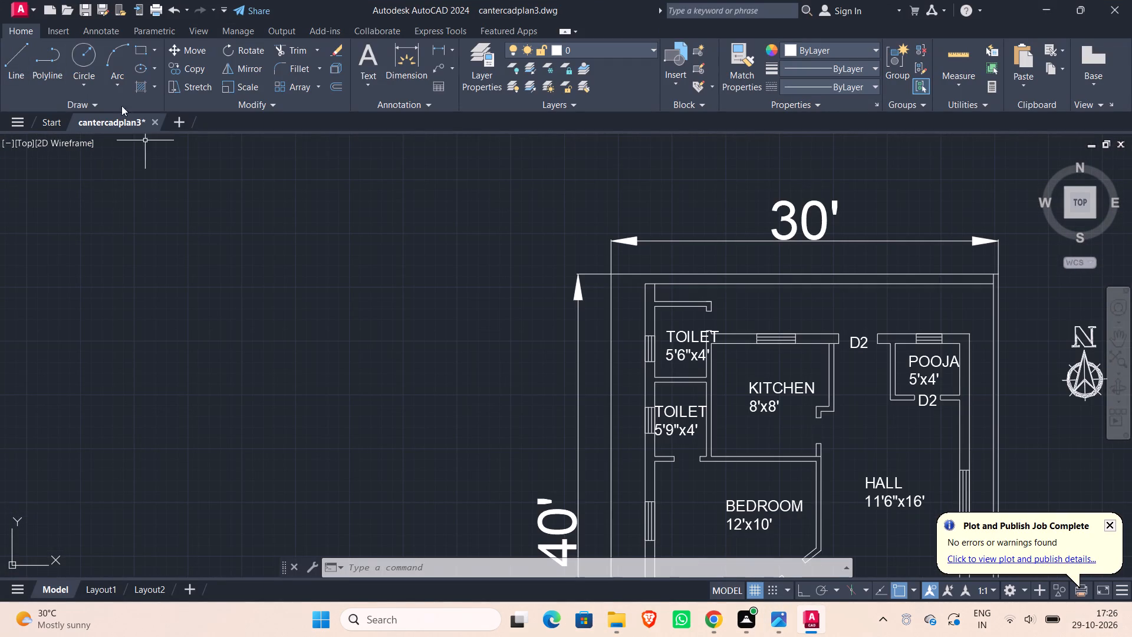
key("ctrl+s")
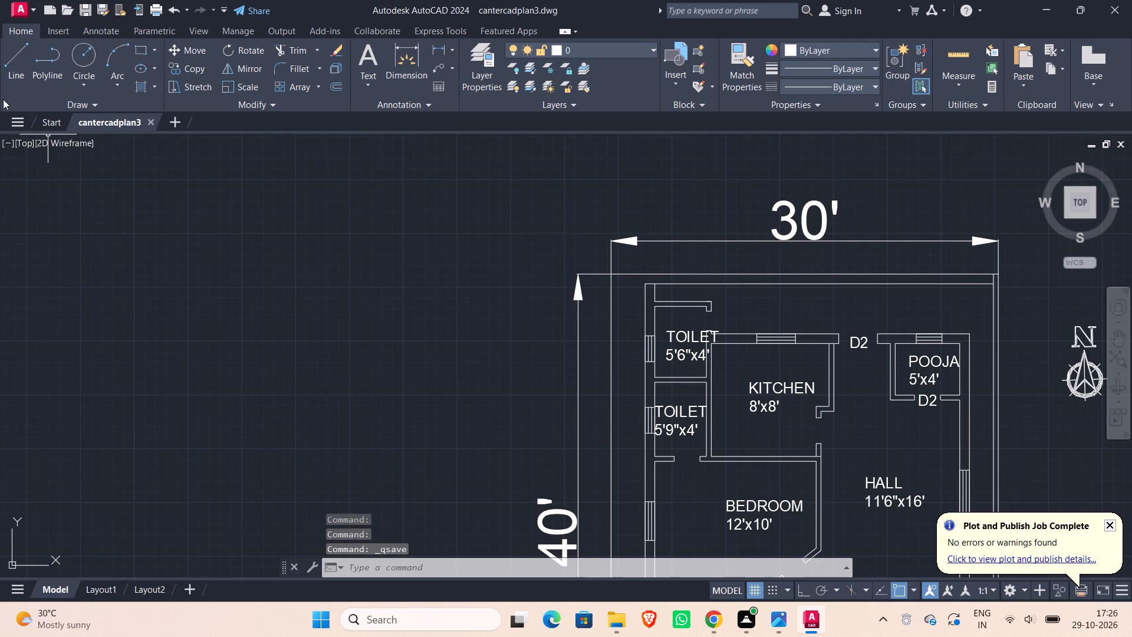
left_click(26, 13)
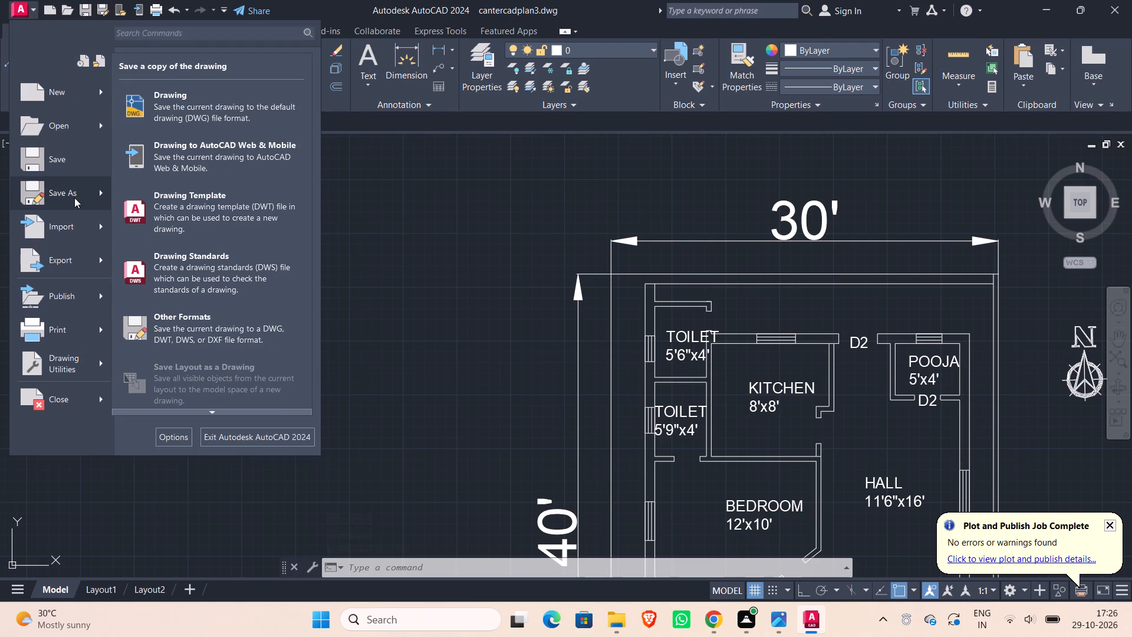
left_click(96, 193)
left_click(65, 162)
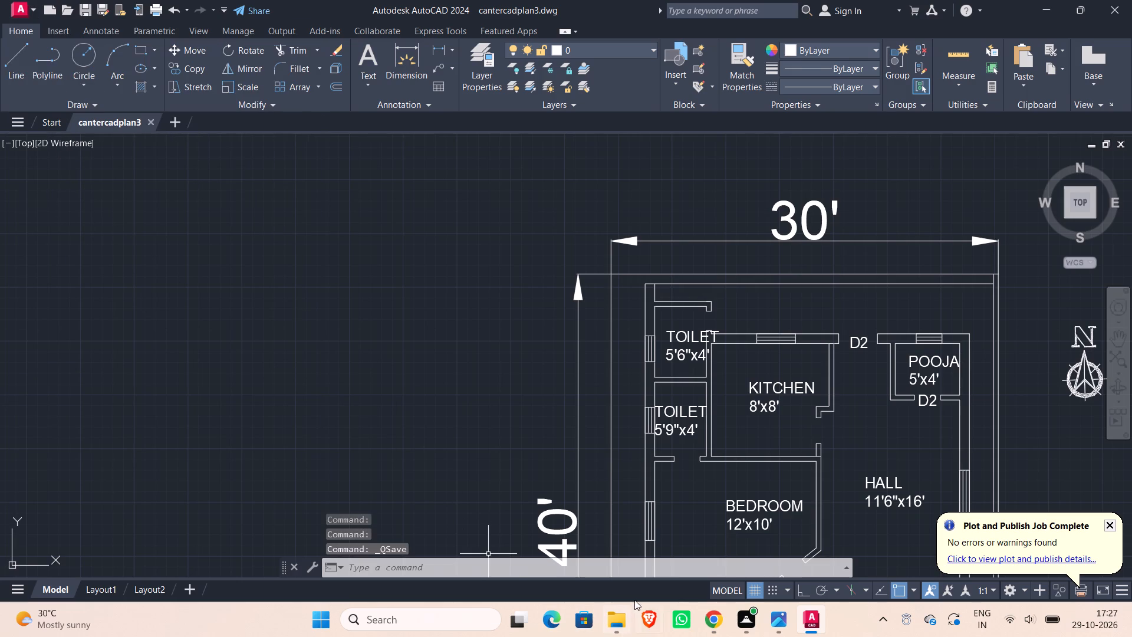
Locate the cantercadplan3 drawing in the Desktop's sri files folder in File Explorer, open it to check the plan, and return to the folder.
left_click(603, 616)
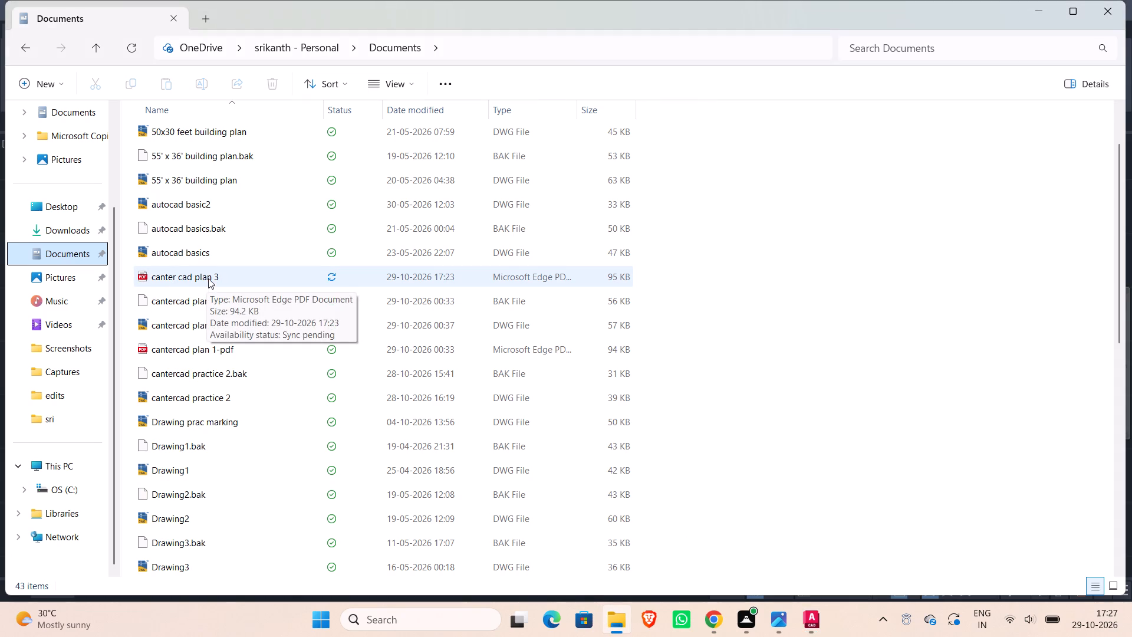
left_click(73, 212)
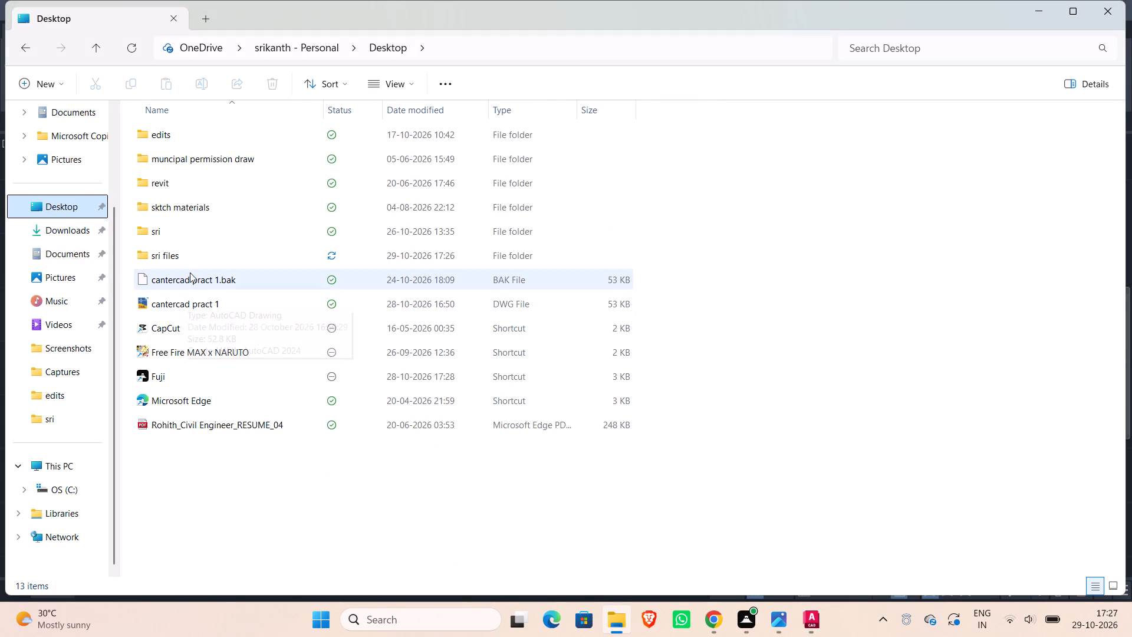
double_click(189, 257)
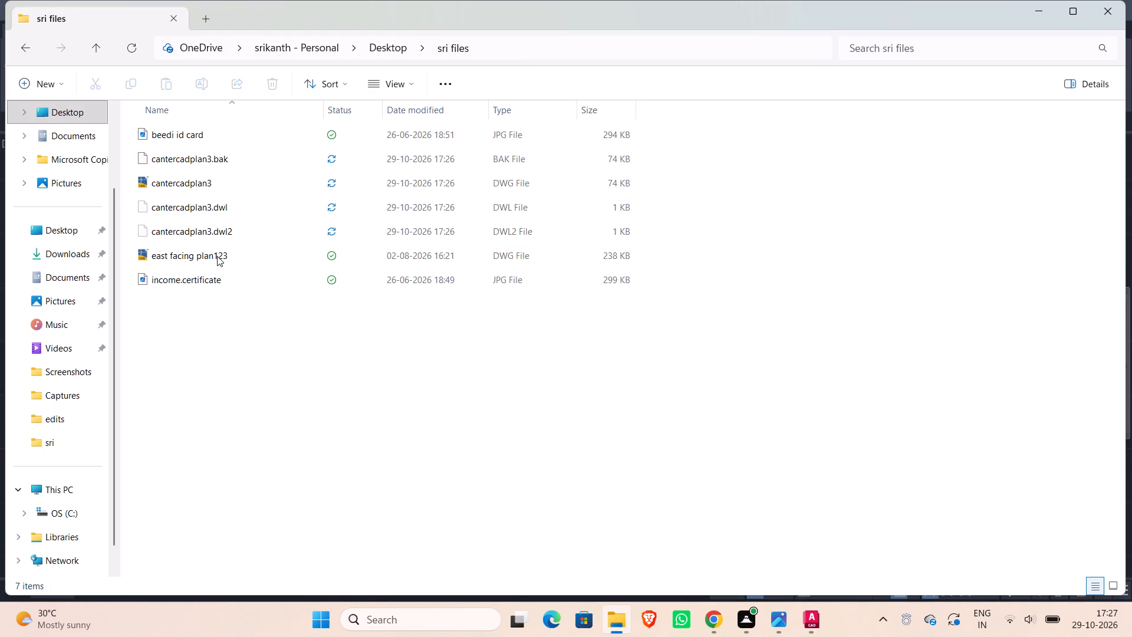
double_click(209, 183)
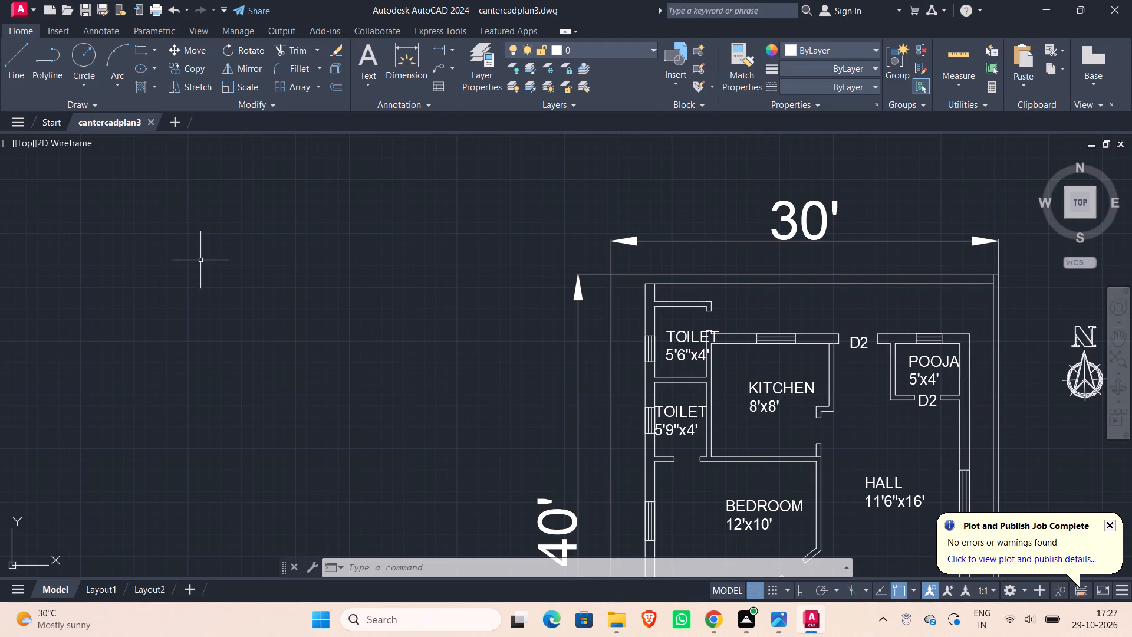
scroll(204, 240, "down", 3)
scroll(204, 240, "up", 1)
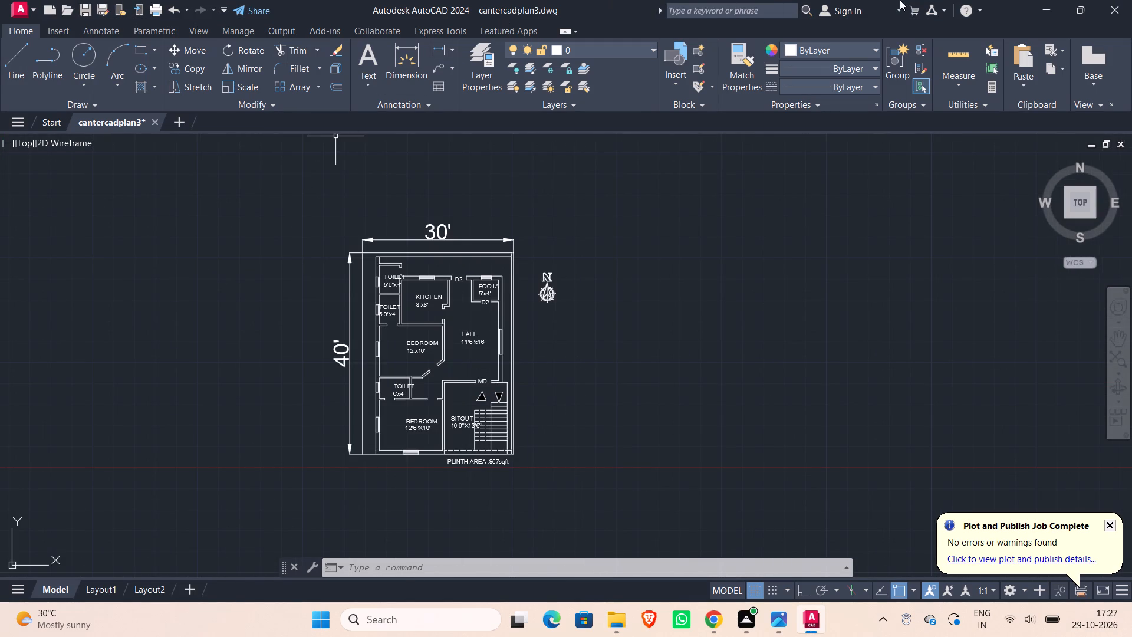
left_click(1047, 5)
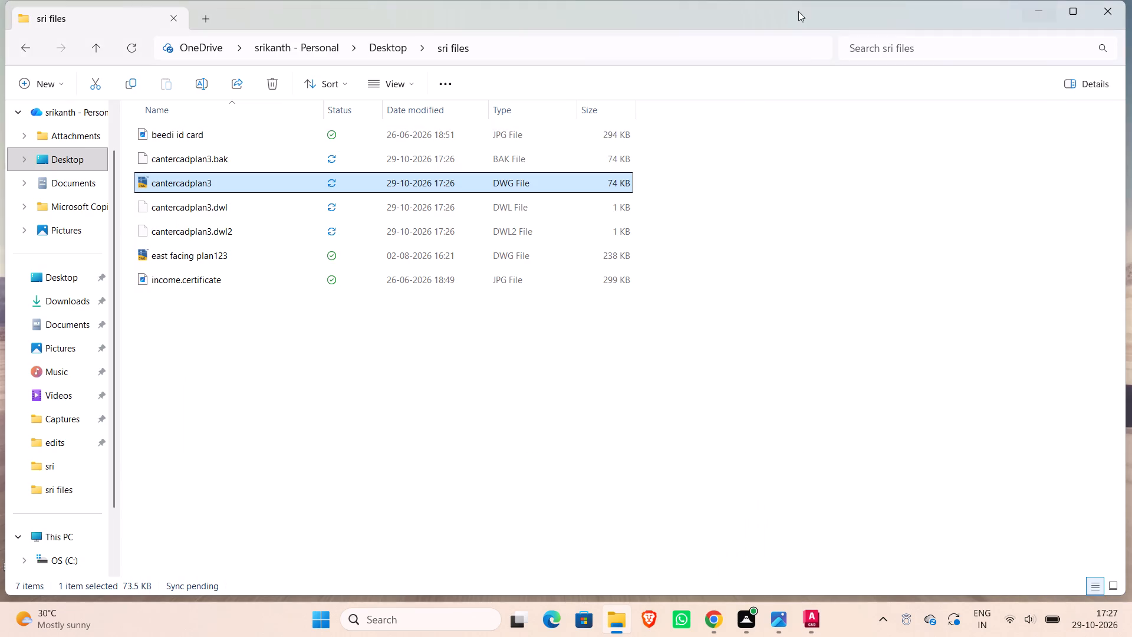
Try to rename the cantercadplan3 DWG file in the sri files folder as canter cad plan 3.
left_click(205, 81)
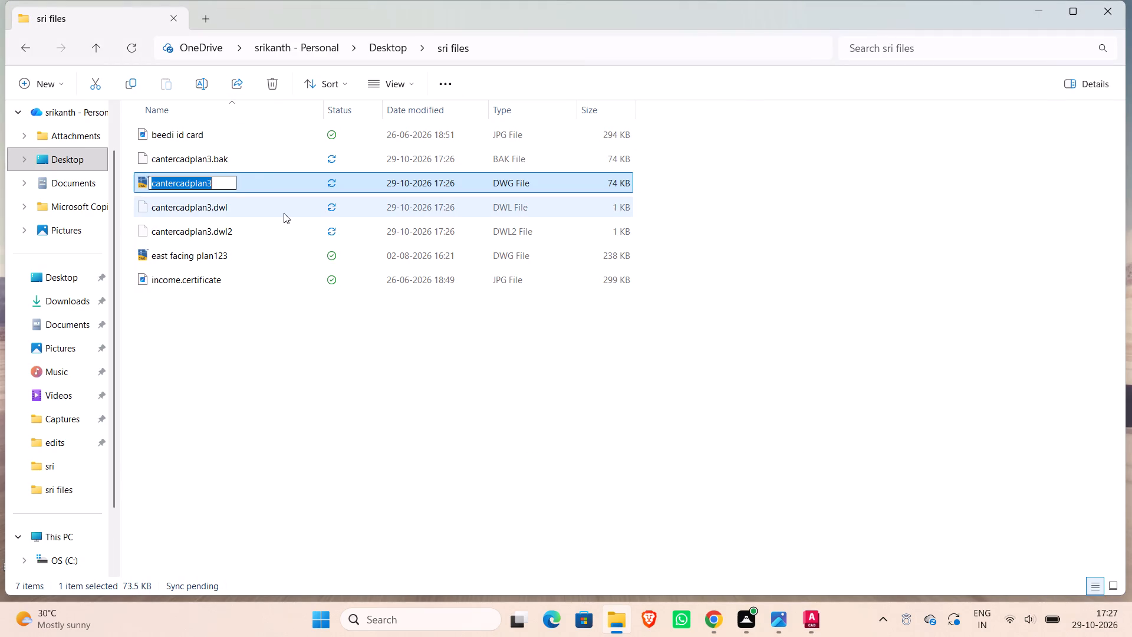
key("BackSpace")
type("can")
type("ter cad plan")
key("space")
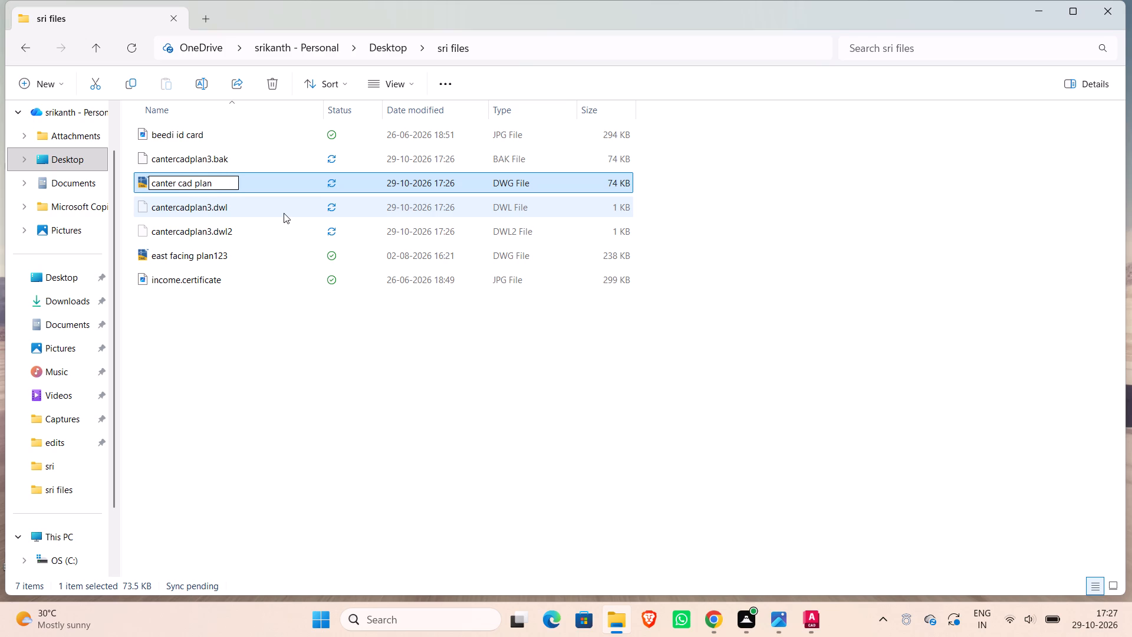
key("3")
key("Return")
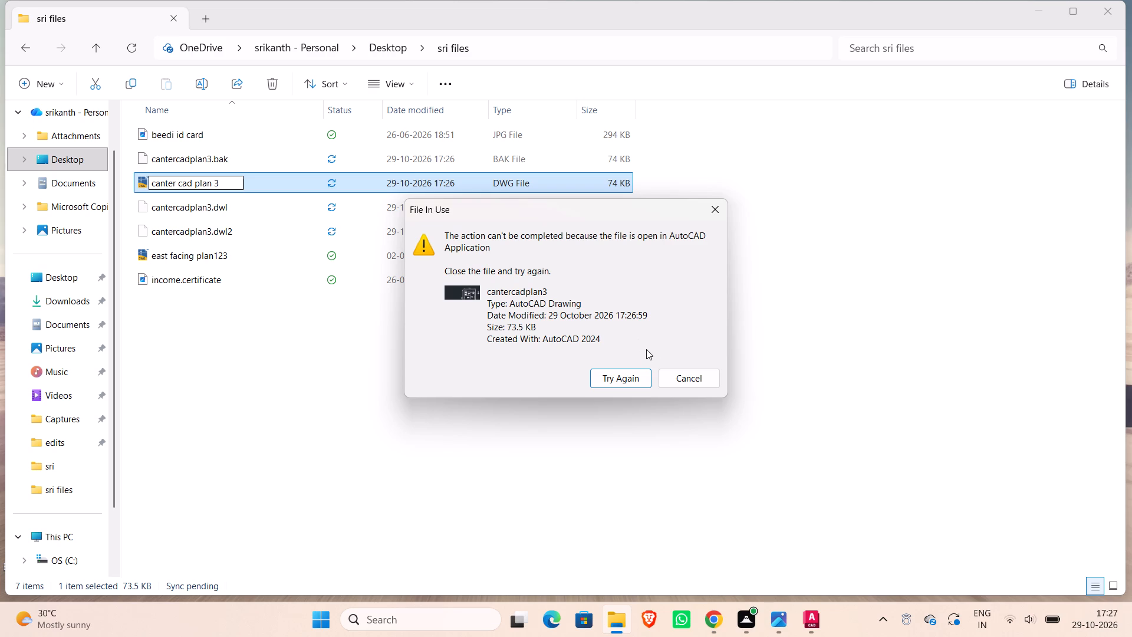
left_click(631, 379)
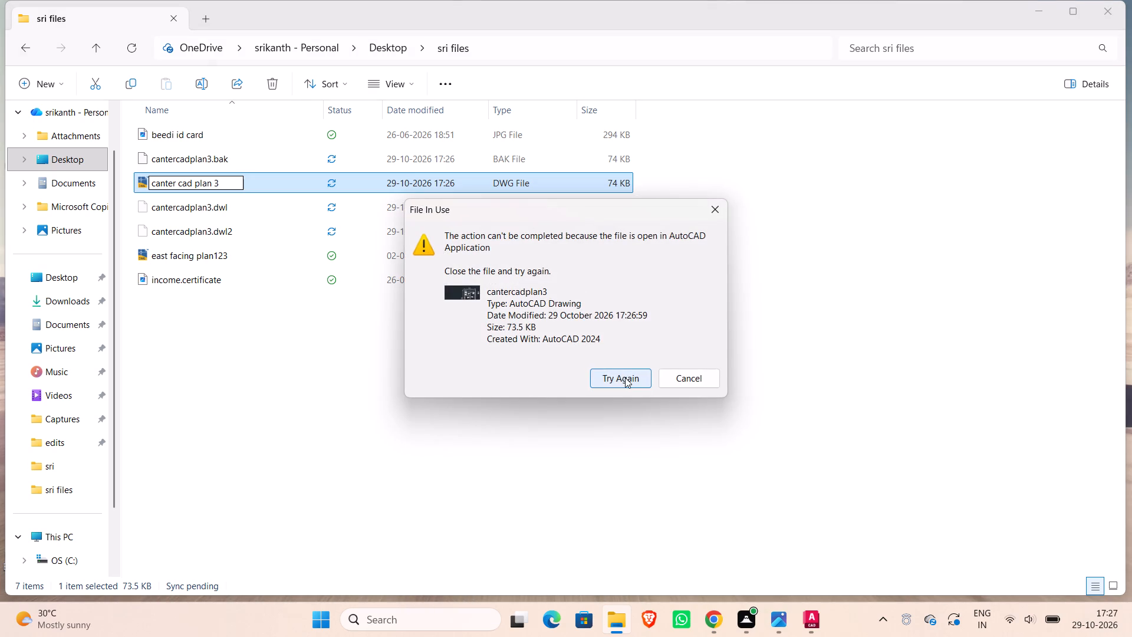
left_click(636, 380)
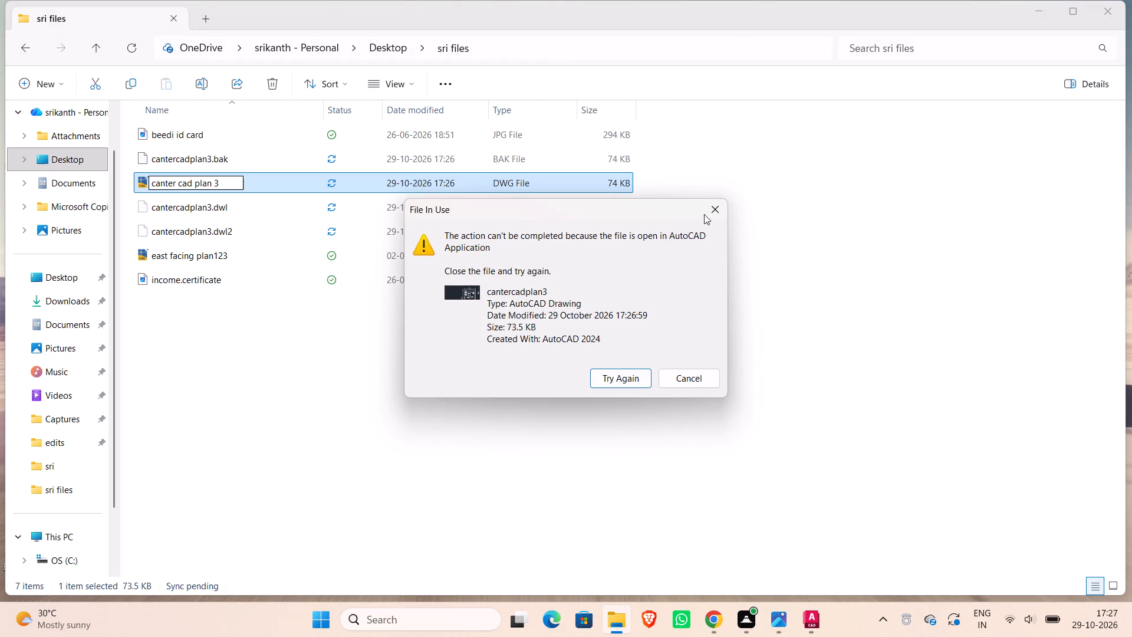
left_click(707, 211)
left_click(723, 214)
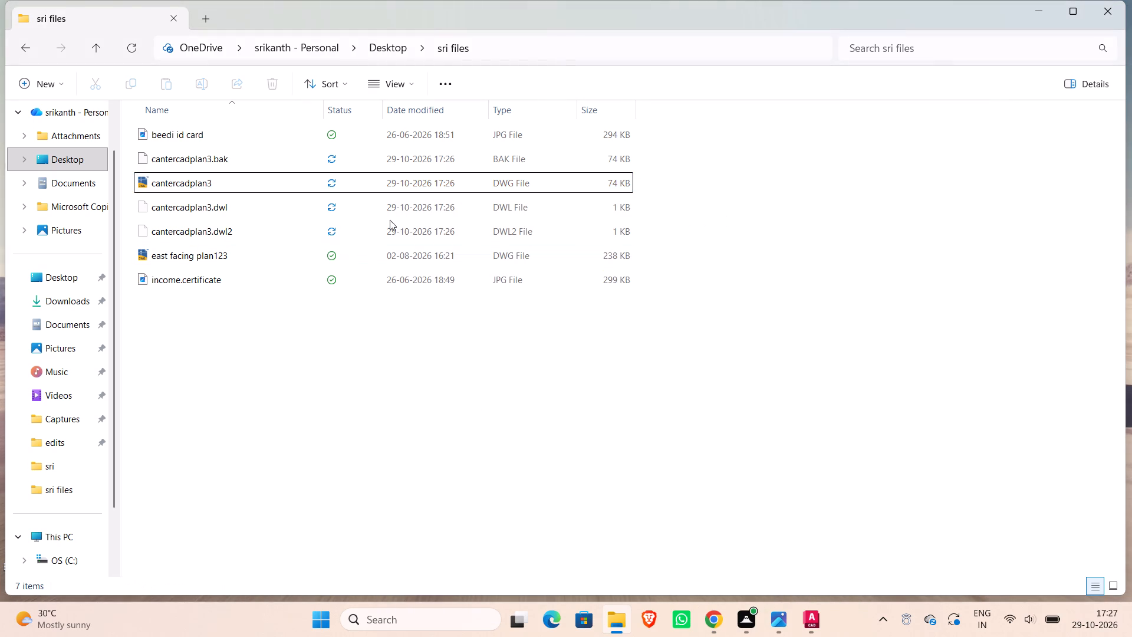